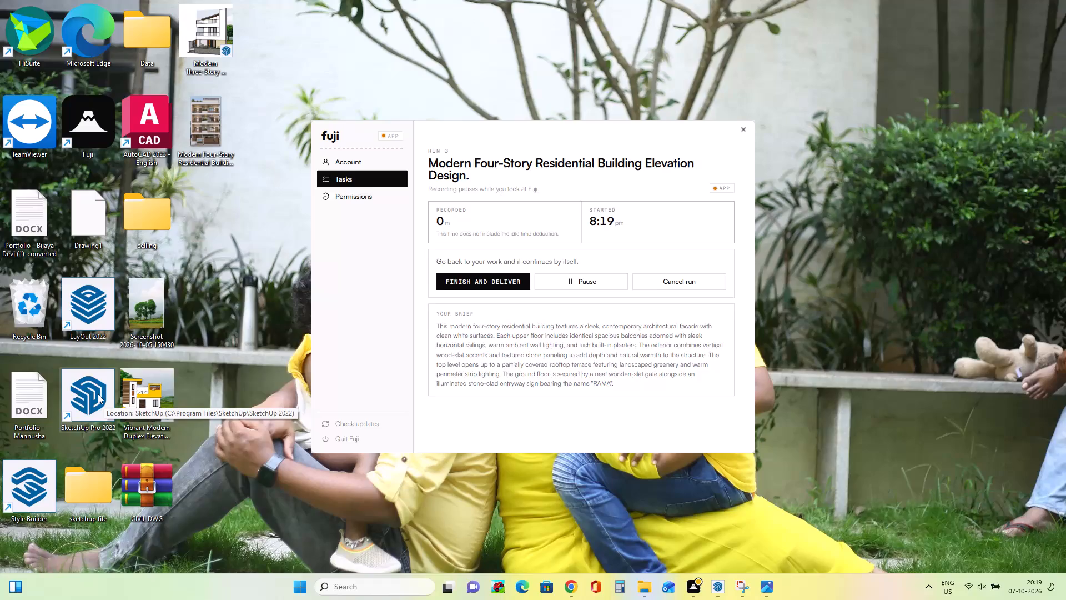
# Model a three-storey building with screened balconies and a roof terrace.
# Launch SketchUp Pro 2022 from the desktop to start the four-story residential building elevation.
pyautogui.doubleClick(98, 393)
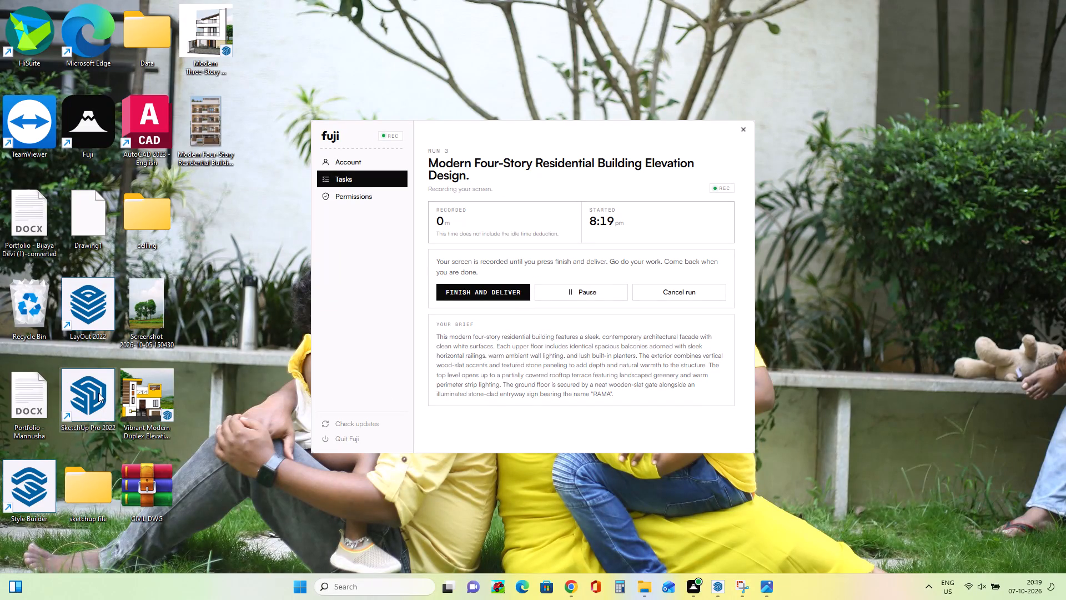
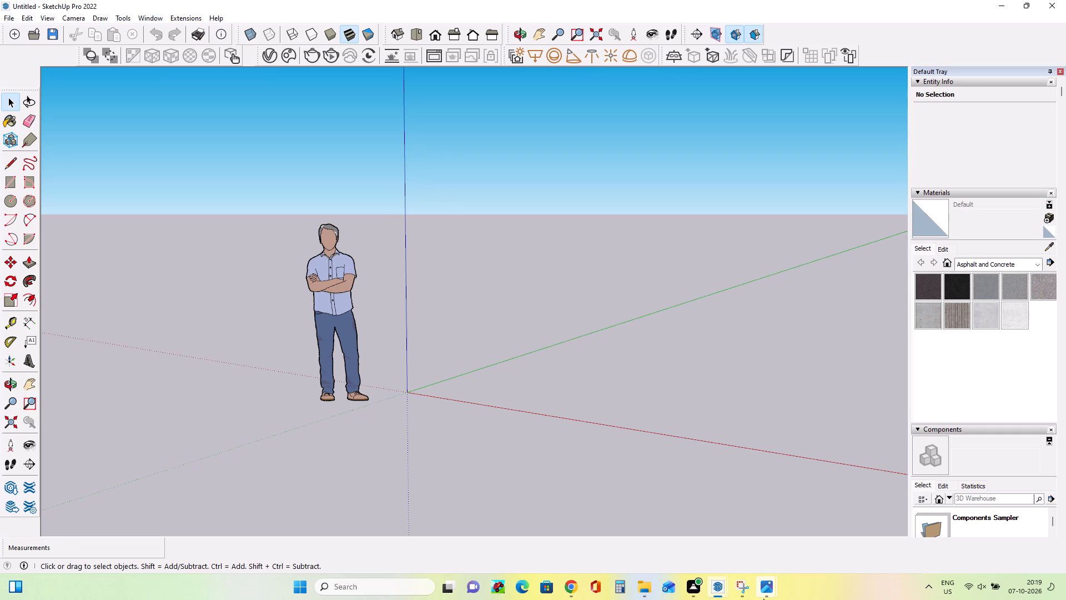
# Close both reference photo windows and the extra untitled SketchUp window, and minimize the Snipping Tool.
pyautogui.click(766, 588)
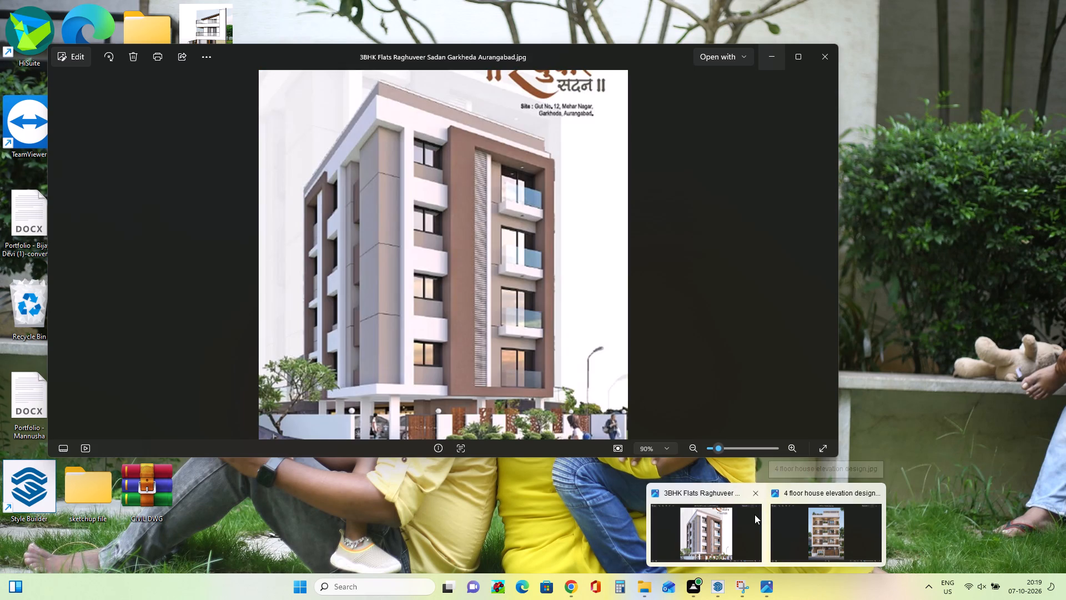
pyautogui.click(758, 495)
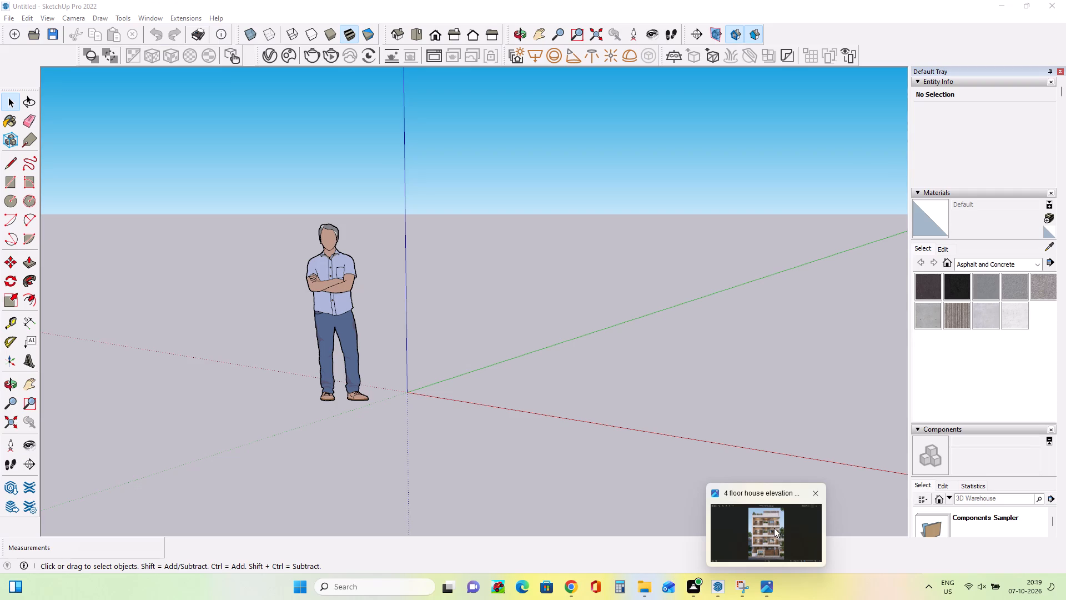
pyautogui.click(748, 588)
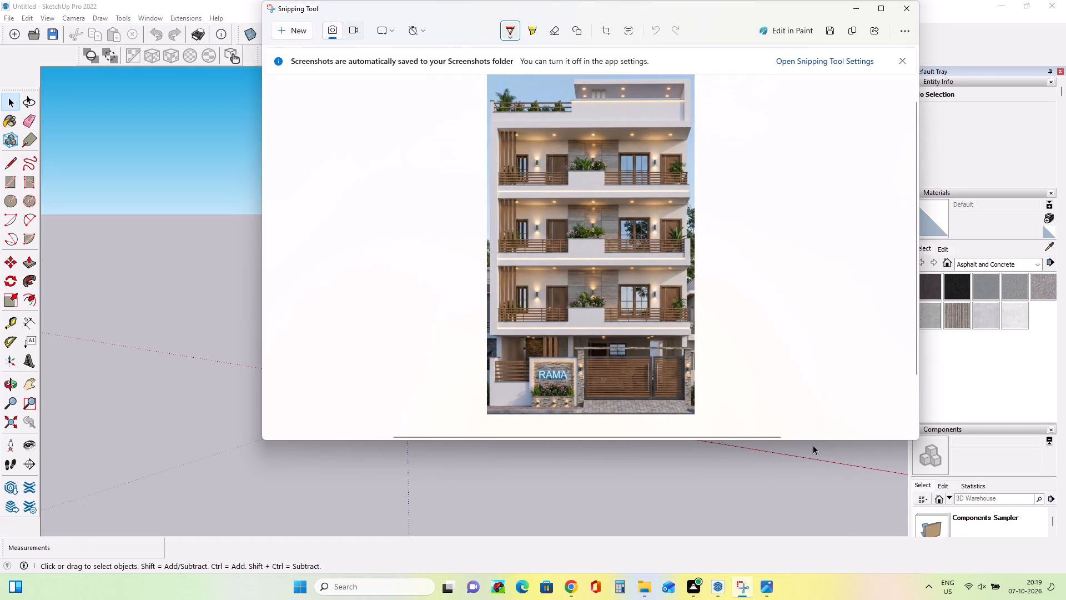
pyautogui.click(863, 8)
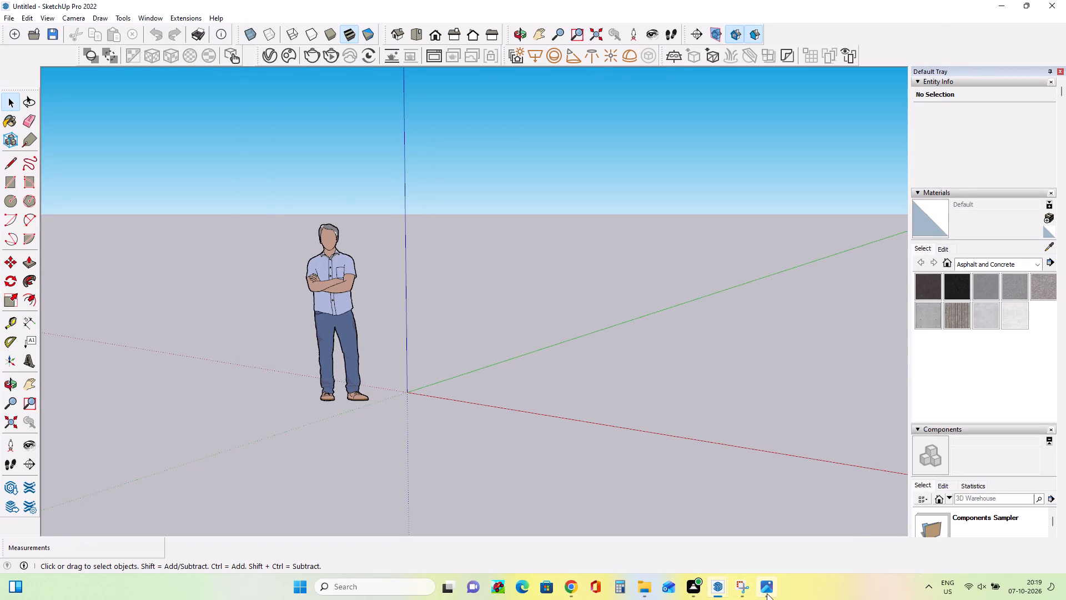
pyautogui.click(814, 493)
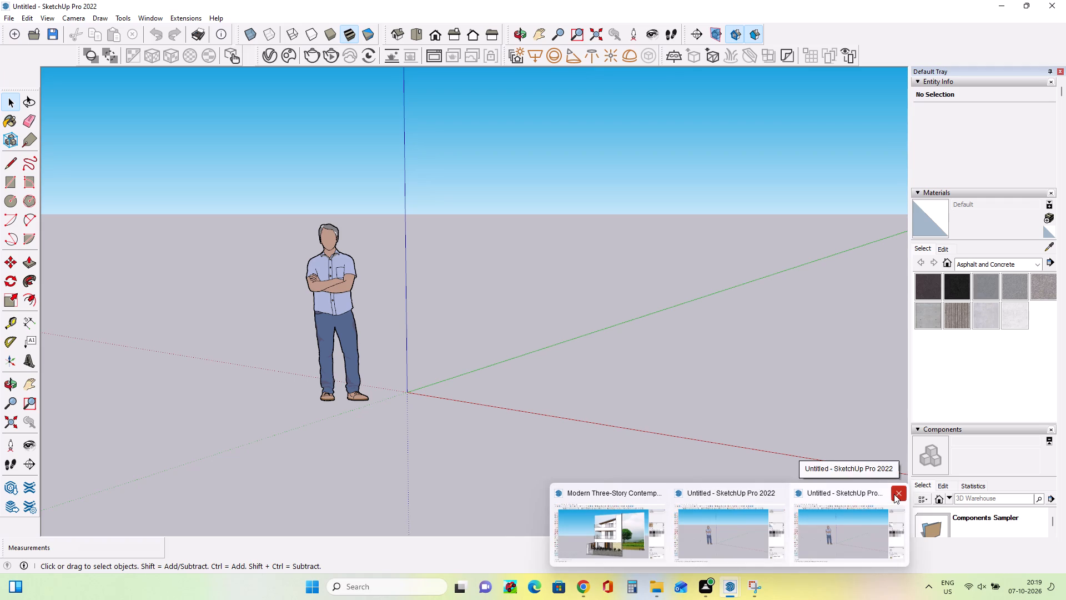
pyautogui.click(894, 494)
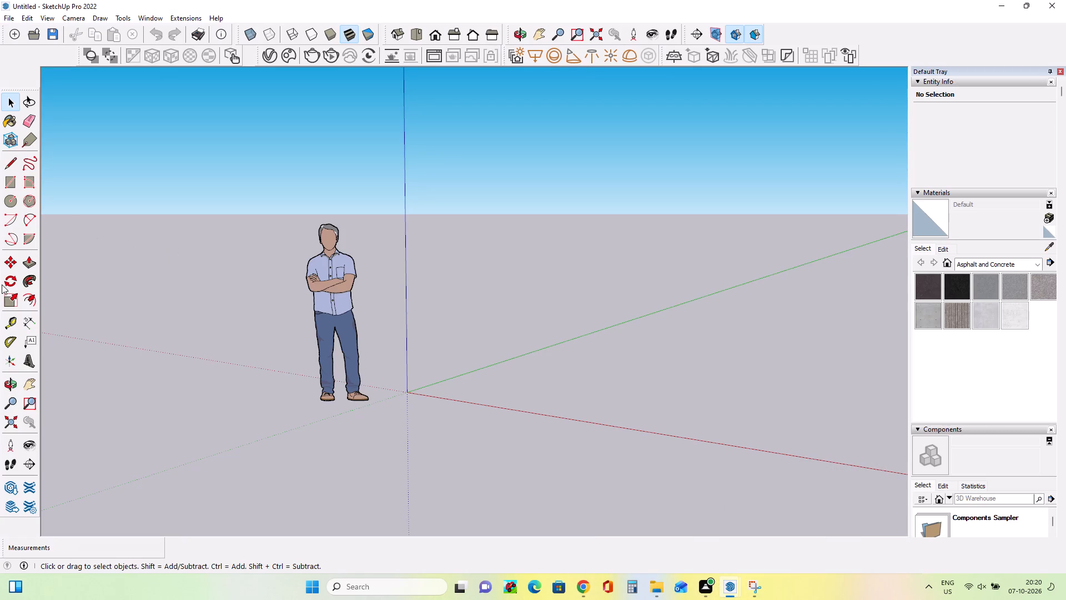
# Import the image "Modern Four-Story Residential Building Elevation Design" from the Desktop and place it upright near the green axis, about 3' 2" wide.
pyautogui.moveTo(64, 408); pyautogui.dragTo(230, 393, button='middle')
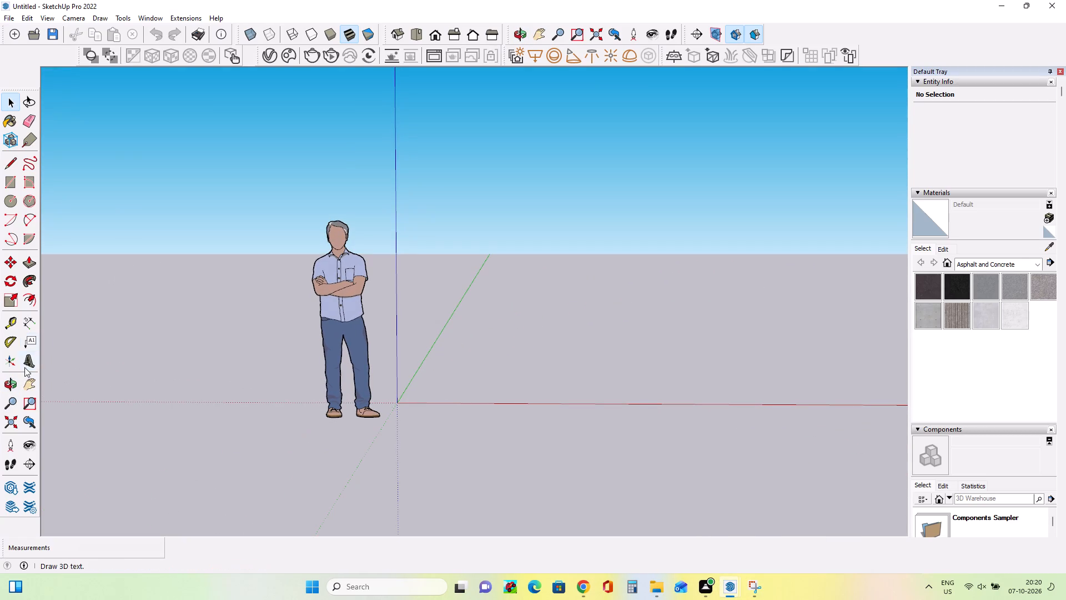
pyautogui.click(24, 386)
pyautogui.moveTo(459, 317); pyautogui.dragTo(239, 407)
pyautogui.moveTo(585, 389); pyautogui.dragTo(592, 395, button='middle')
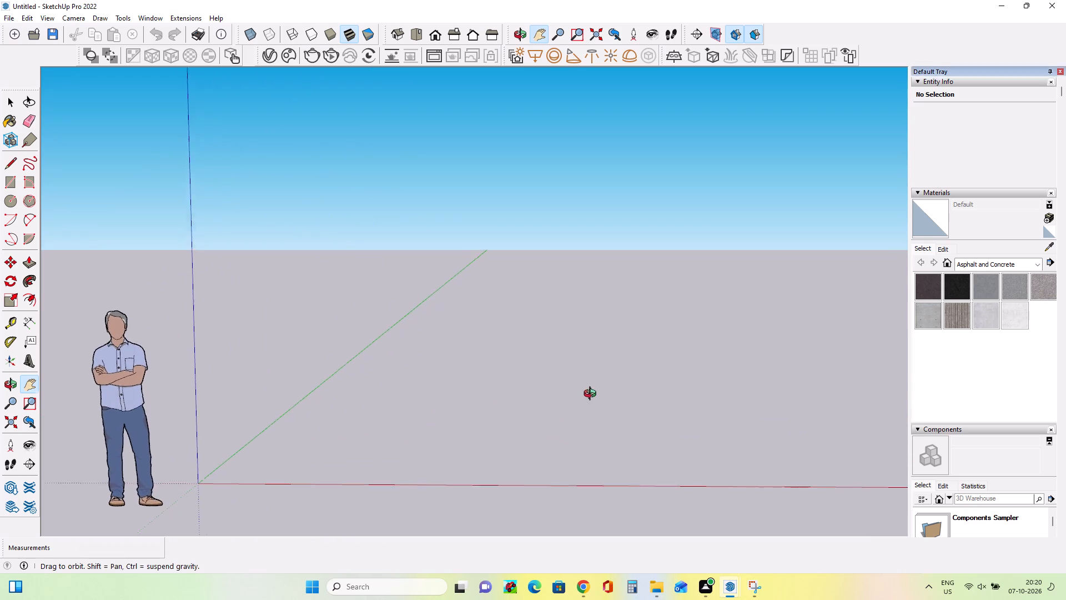
pyautogui.moveTo(592, 395); pyautogui.dragTo(636, 401, button='middle')
pyautogui.click(2, 20)
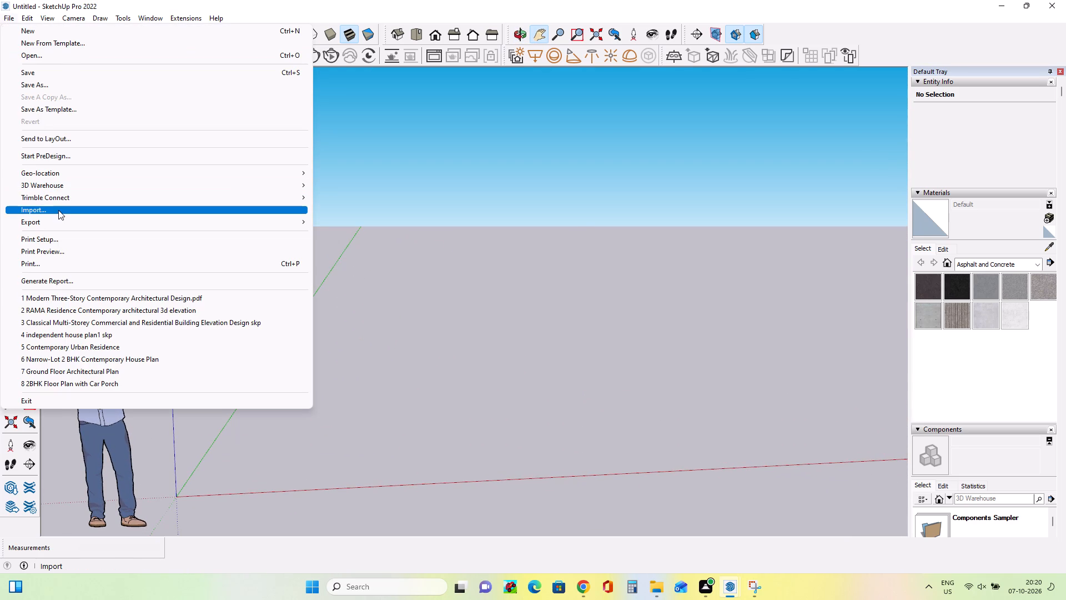
pyautogui.click(58, 210)
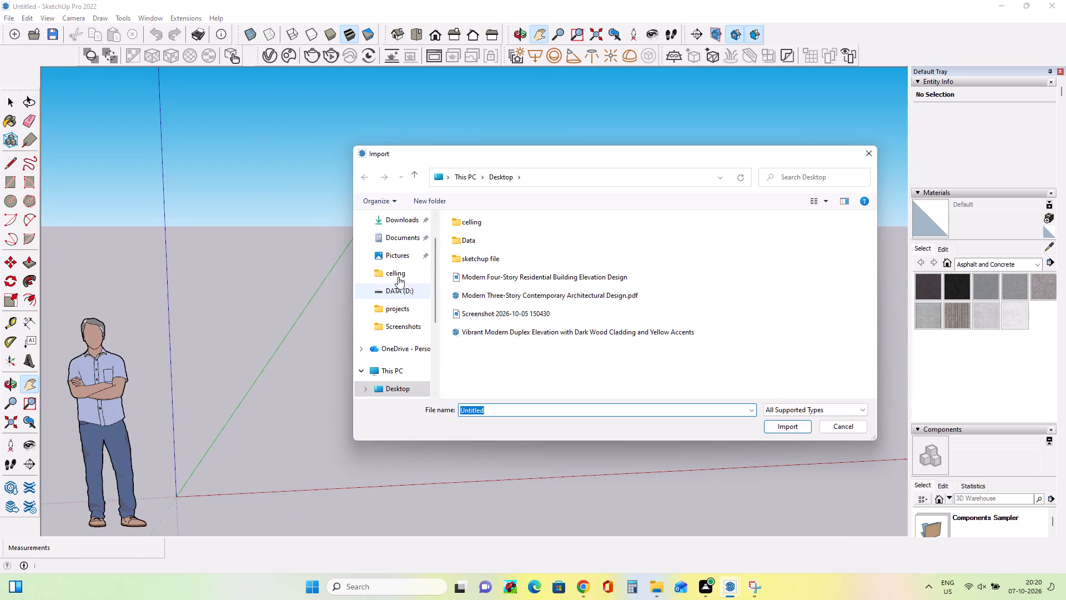
pyautogui.scroll(5, 411, 277)
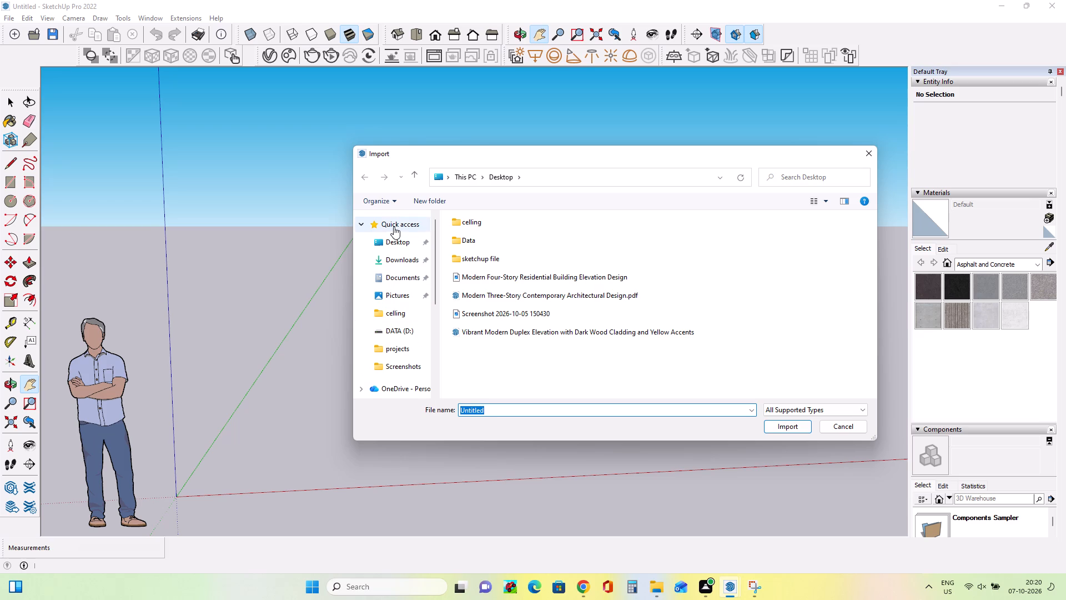
pyautogui.click(394, 238)
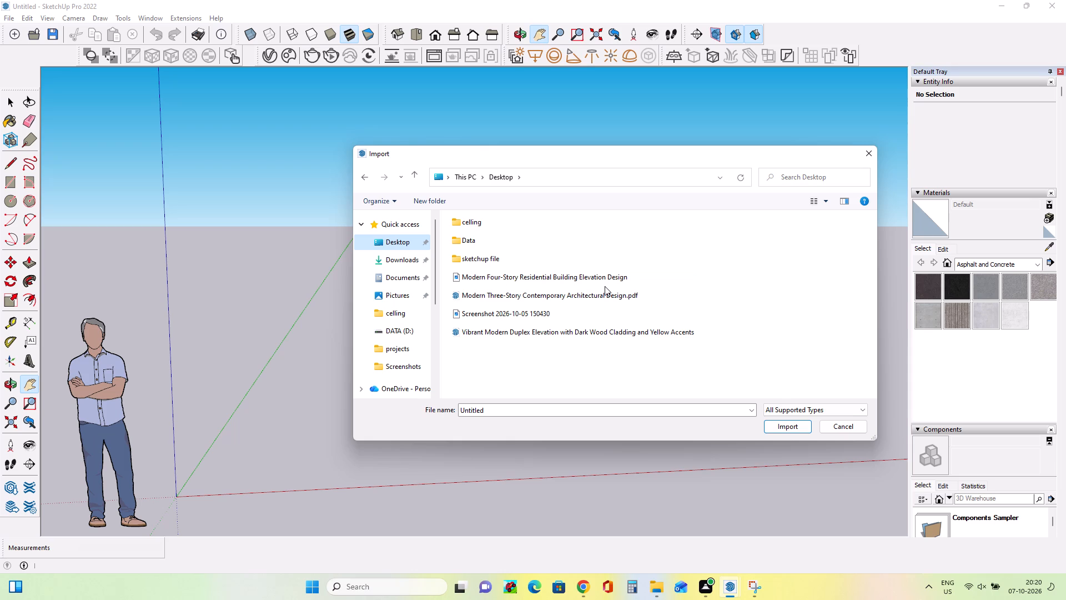
pyautogui.click(542, 275)
pyautogui.click(794, 469)
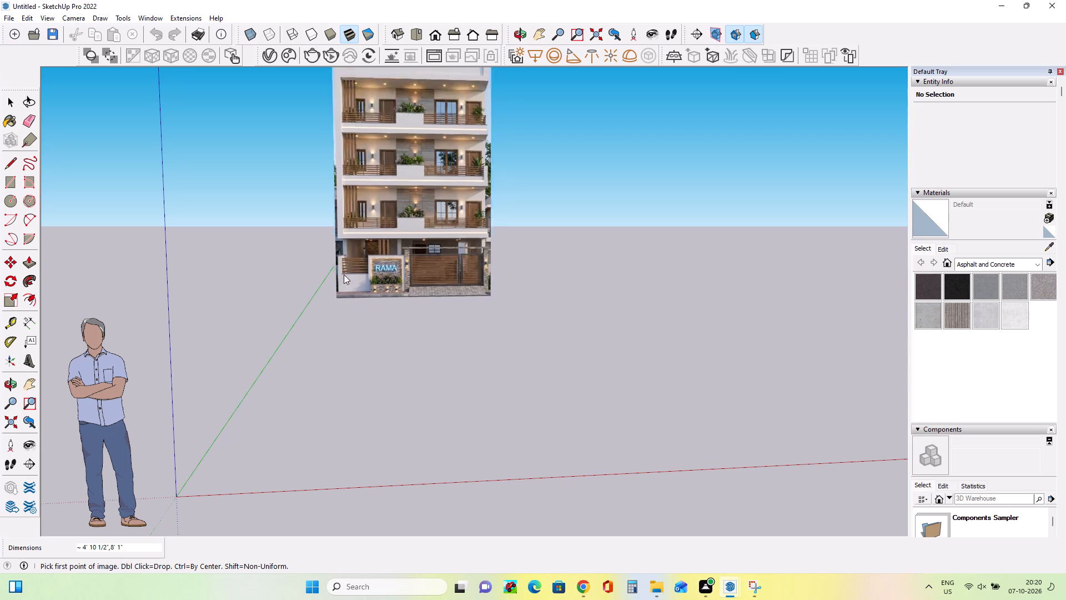
pyautogui.click(353, 252)
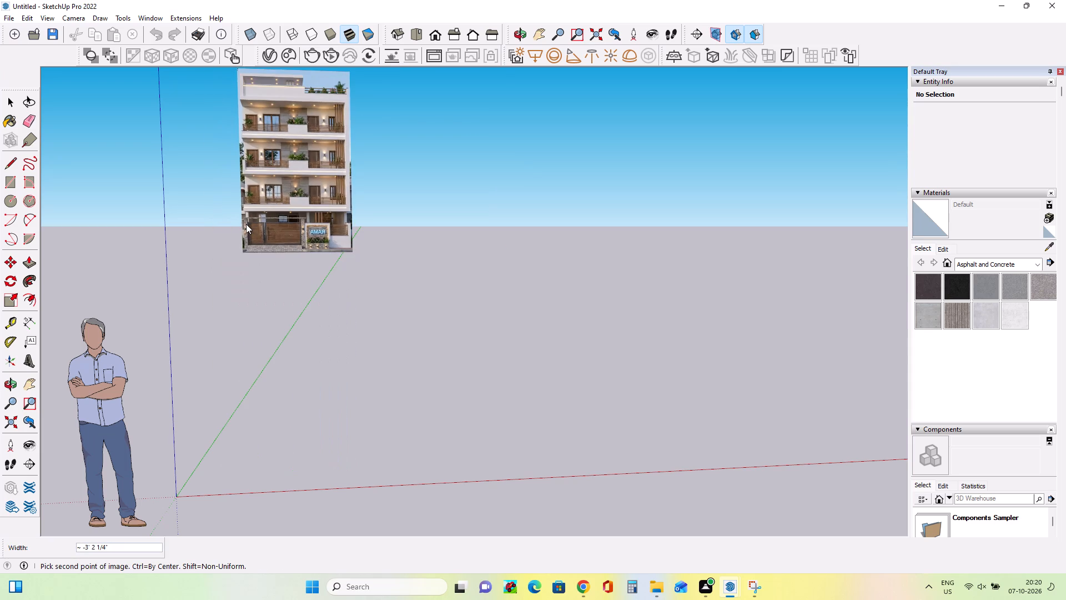
pyautogui.click(246, 224)
# Move the reference image about 5' 6" downward by its bottom corner so it stands near ground level.
pyautogui.moveTo(415, 228); pyautogui.dragTo(431, 254, button='middle')
pyautogui.scroll(1, 221, 351)
pyautogui.moveTo(221, 350); pyautogui.dragTo(210, 276, button='middle')
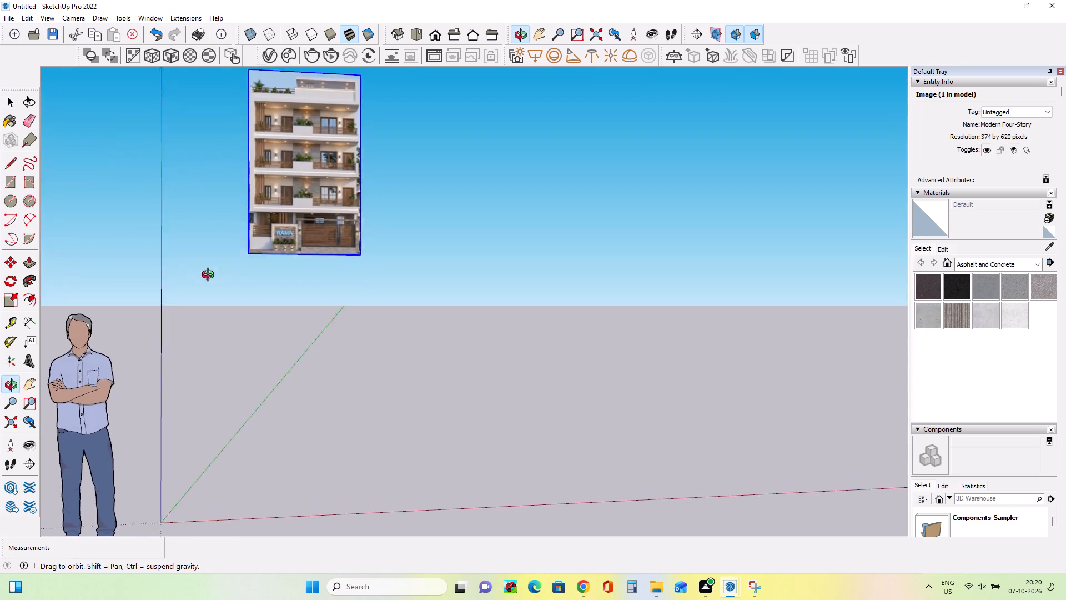
pyautogui.moveTo(210, 276); pyautogui.dragTo(210, 265, button='middle')
pyautogui.click(8, 264)
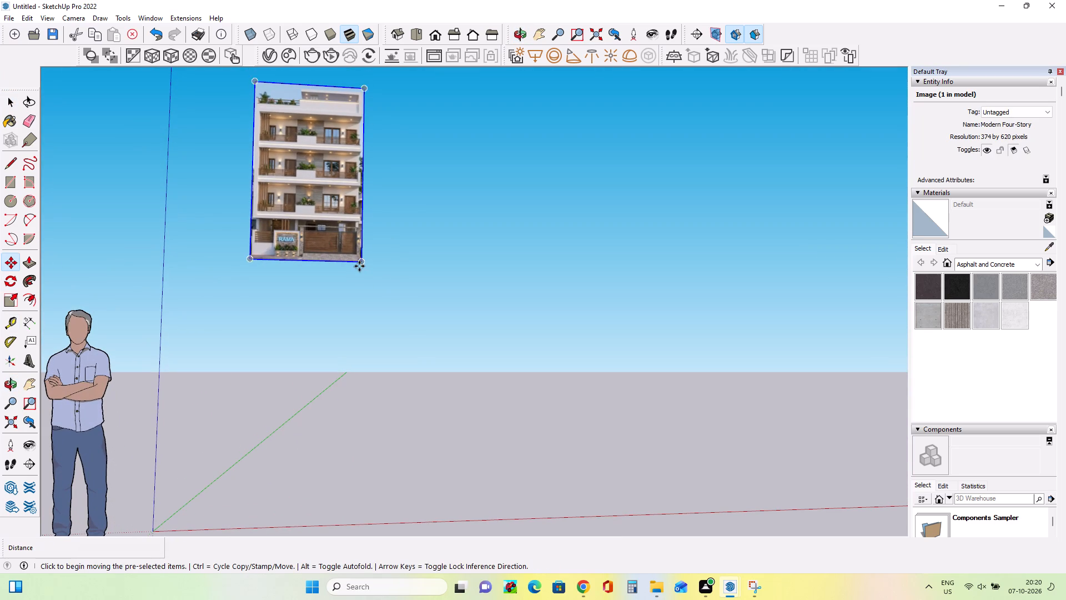
pyautogui.click(359, 266)
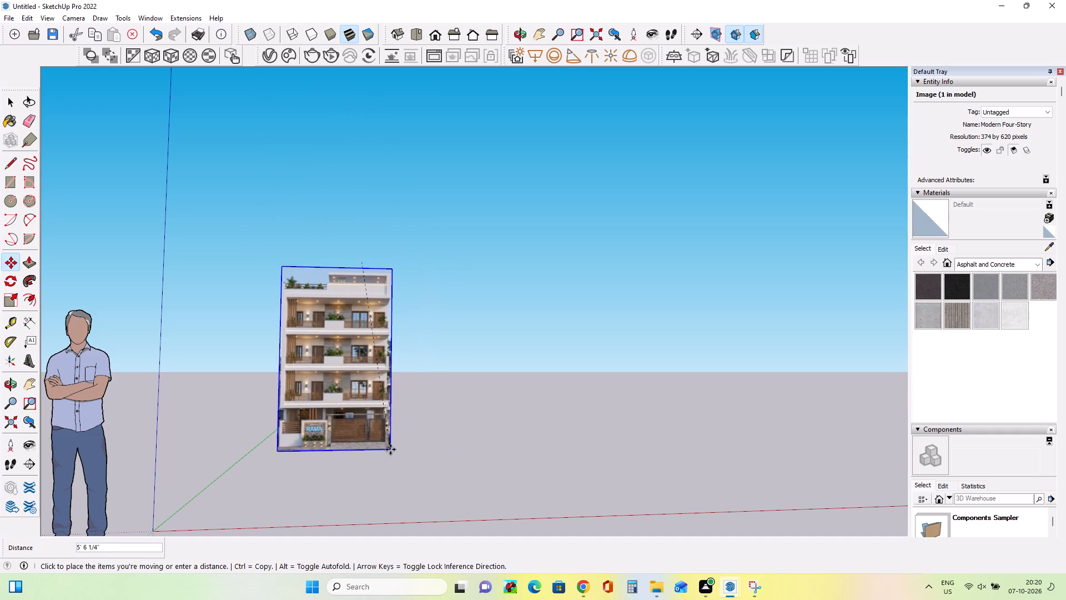
pyautogui.click(390, 449)
# Scale the reference image up uniformly from its upper outer corner.
pyautogui.scroll(3, 460, 440)
pyautogui.moveTo(460, 440); pyautogui.dragTo(472, 478, button='middle')
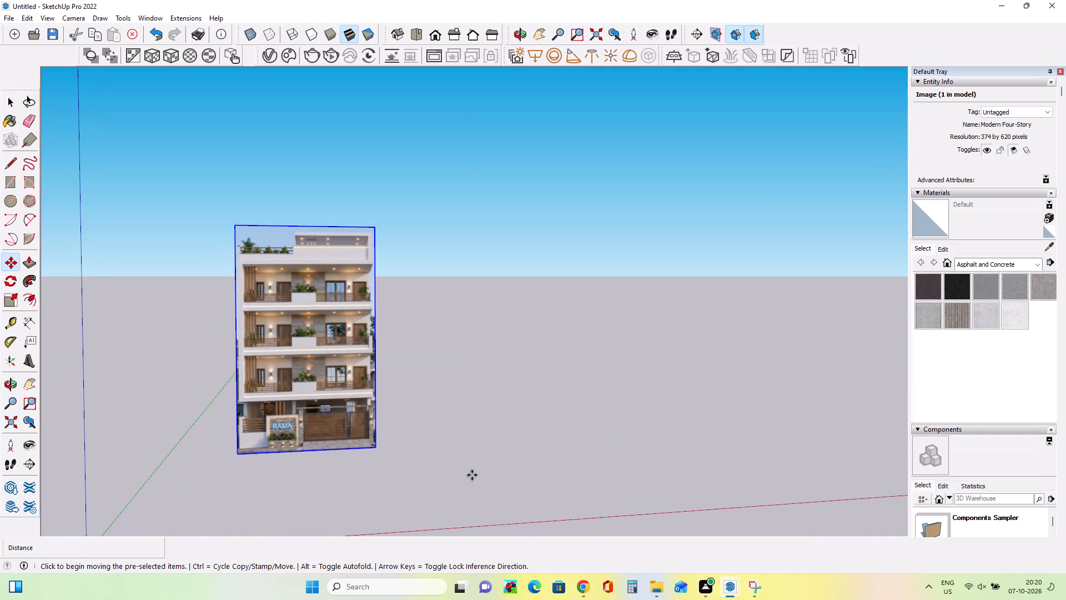
pyautogui.scroll(-2, 468, 448)
pyautogui.scroll(2, 468, 448)
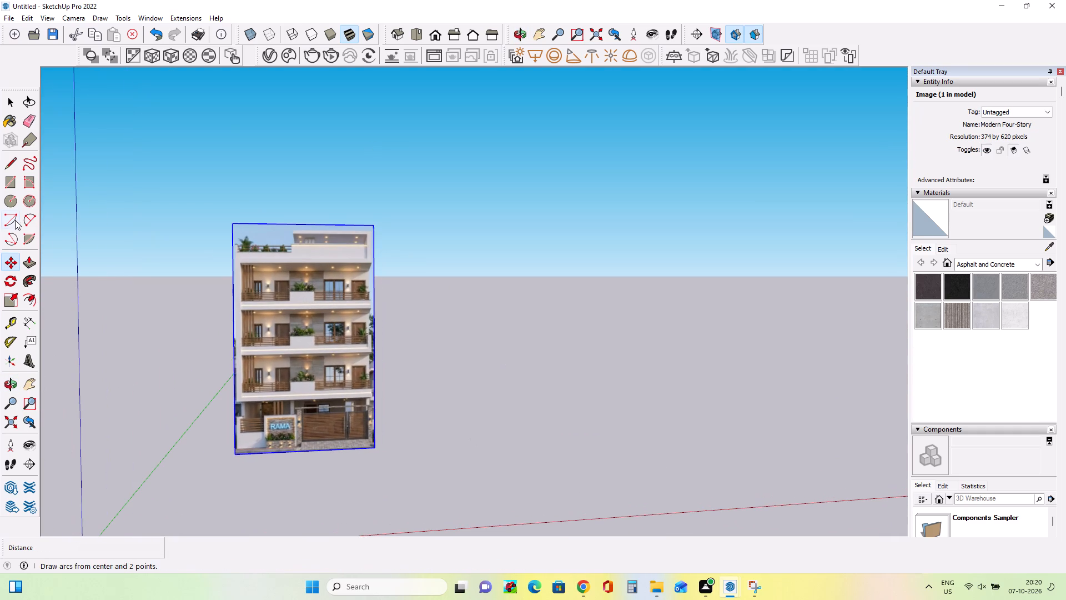
pyautogui.click(7, 303)
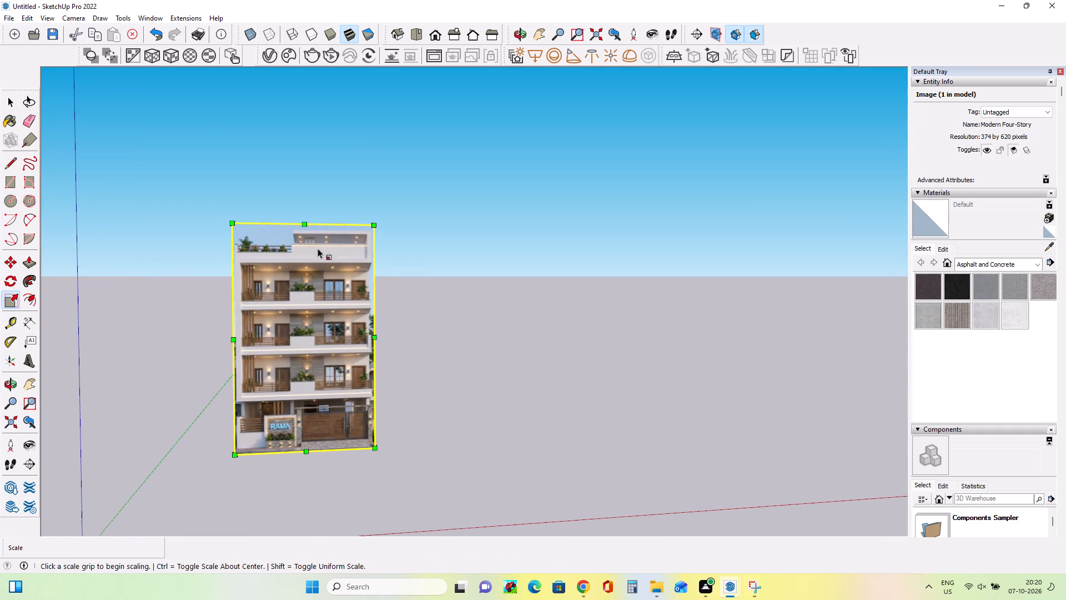
pyautogui.click(232, 220)
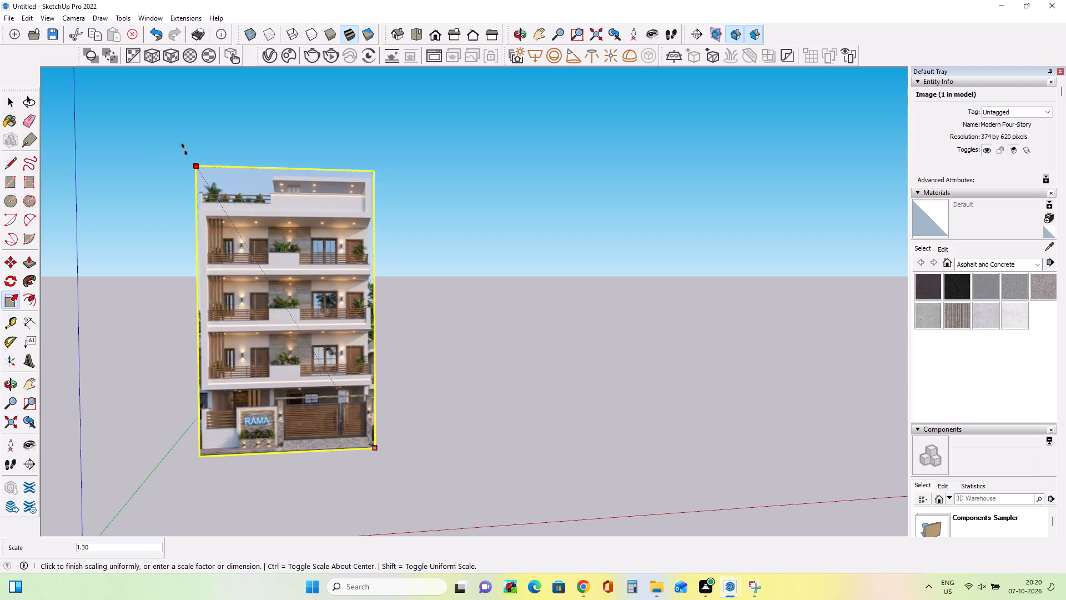
pyautogui.click(164, 145)
# Examine the reference image closely, covering the entrance gate, RAMA sign wall, balcony railings and floor levels.
pyautogui.moveTo(490, 312); pyautogui.dragTo(455, 346, button='middle')
pyautogui.scroll(-6, 455, 346)
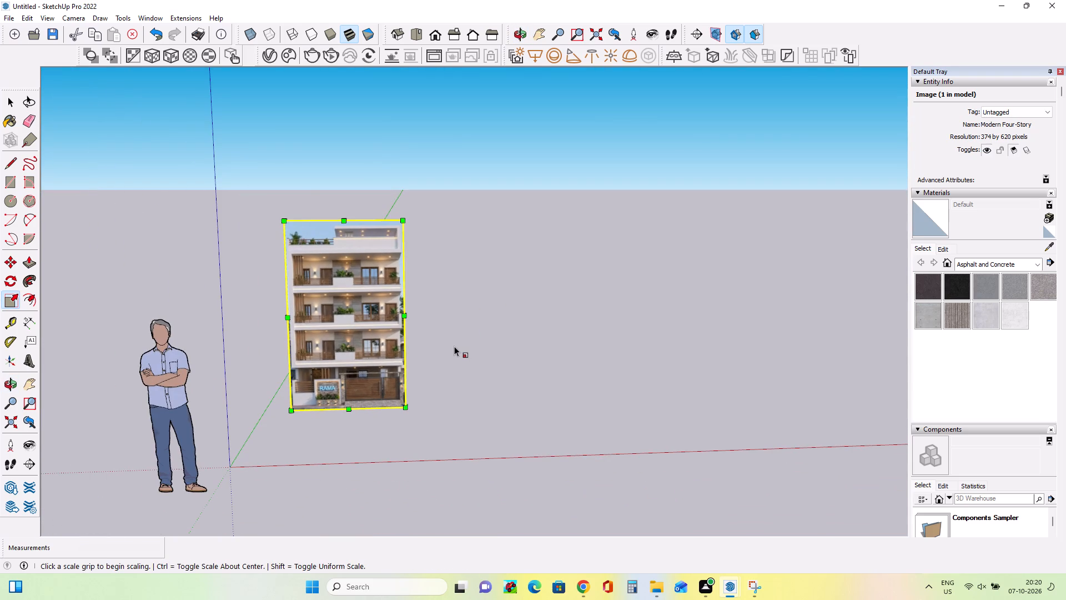
pyautogui.scroll(-3, 444, 354)
pyautogui.scroll(3, 446, 430)
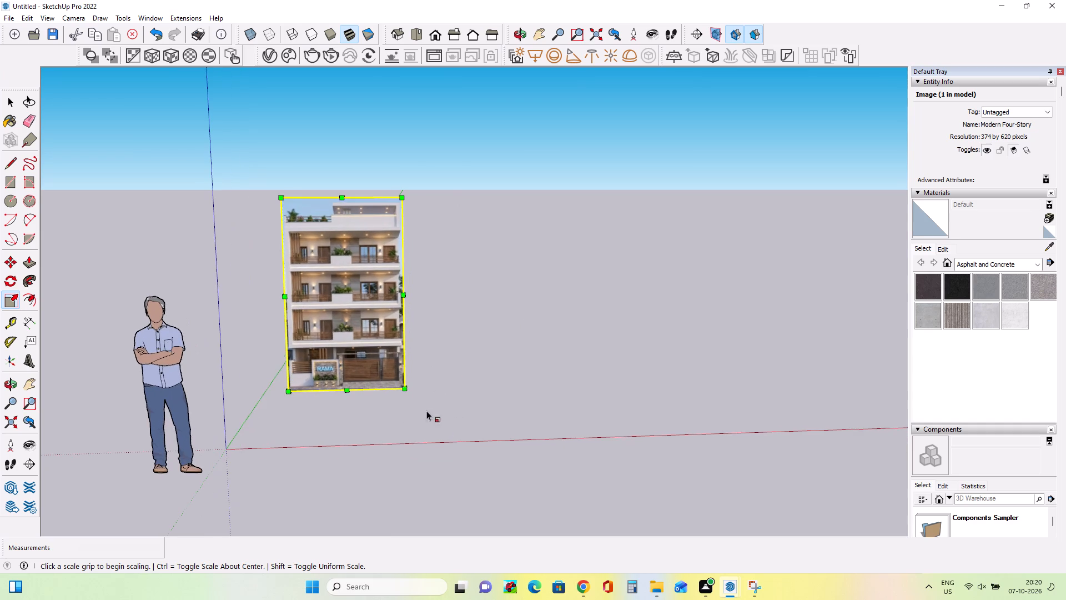
pyautogui.moveTo(377, 367); pyautogui.dragTo(391, 389, button='middle')
pyautogui.scroll(3, 471, 367)
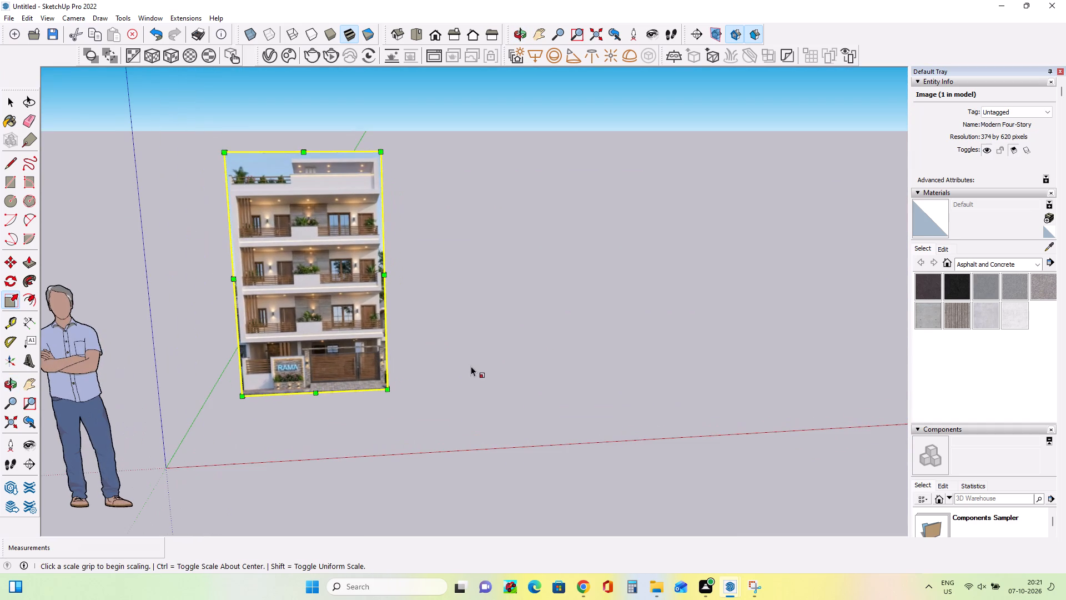
pyautogui.scroll(9, 392, 358)
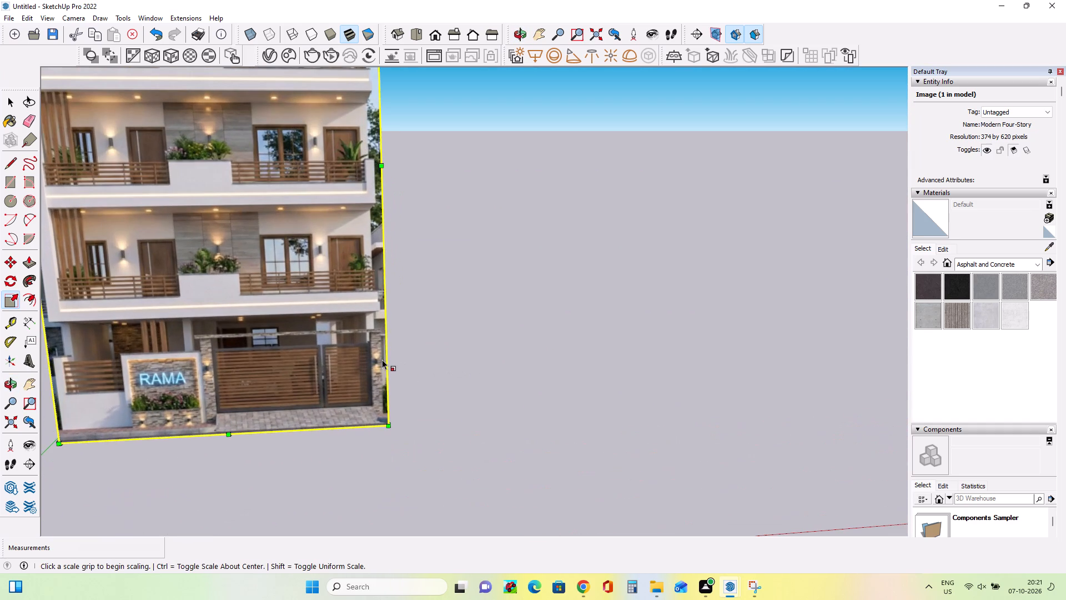
pyautogui.scroll(4, 166, 376)
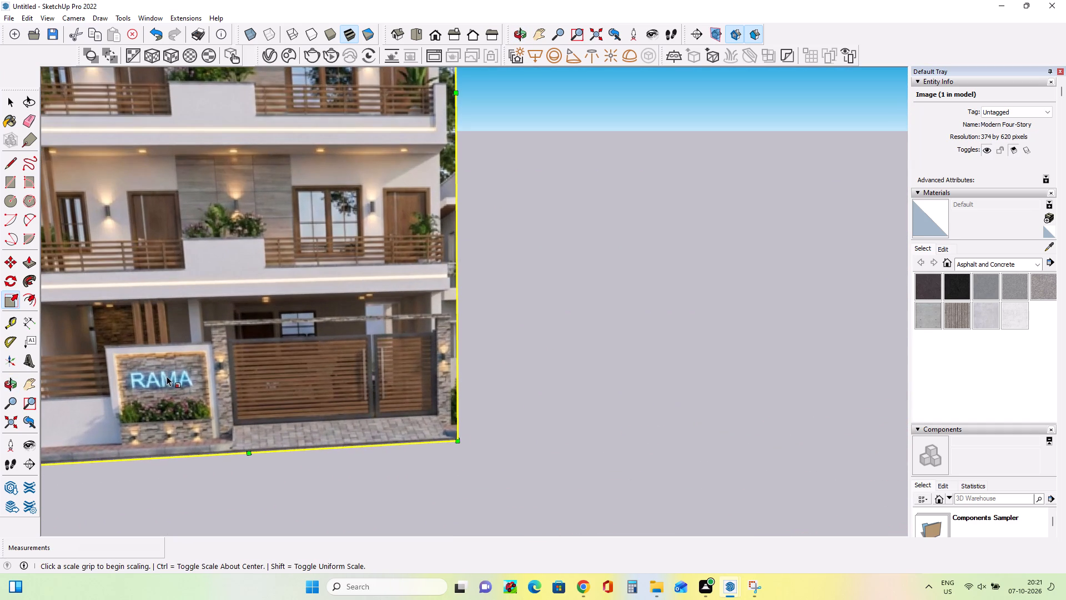
pyautogui.scroll(-7, 271, 358)
pyautogui.scroll(9, 367, 288)
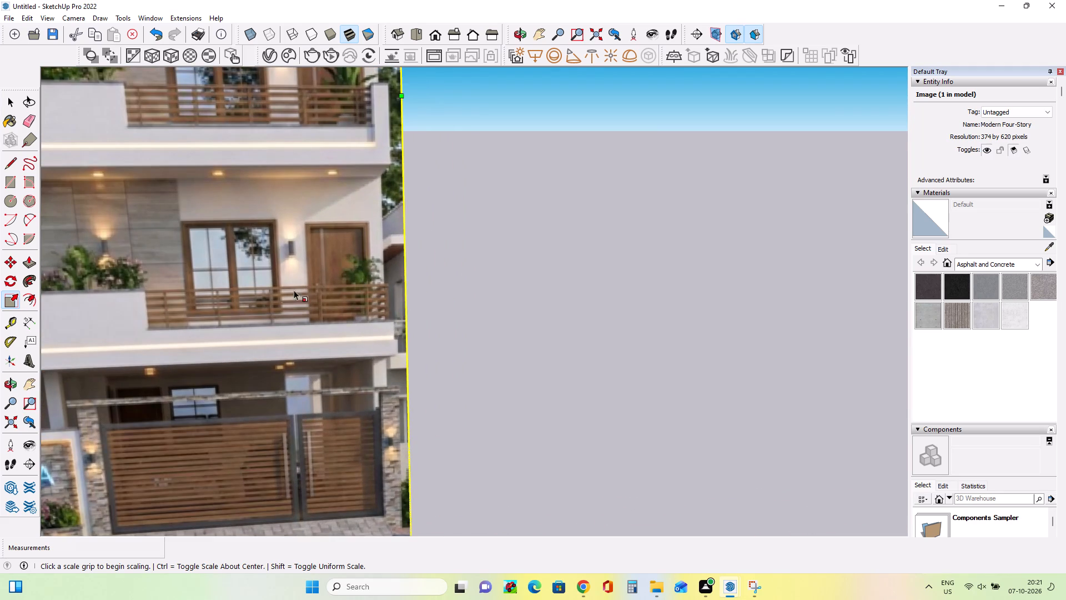
pyautogui.scroll(-6, 327, 294)
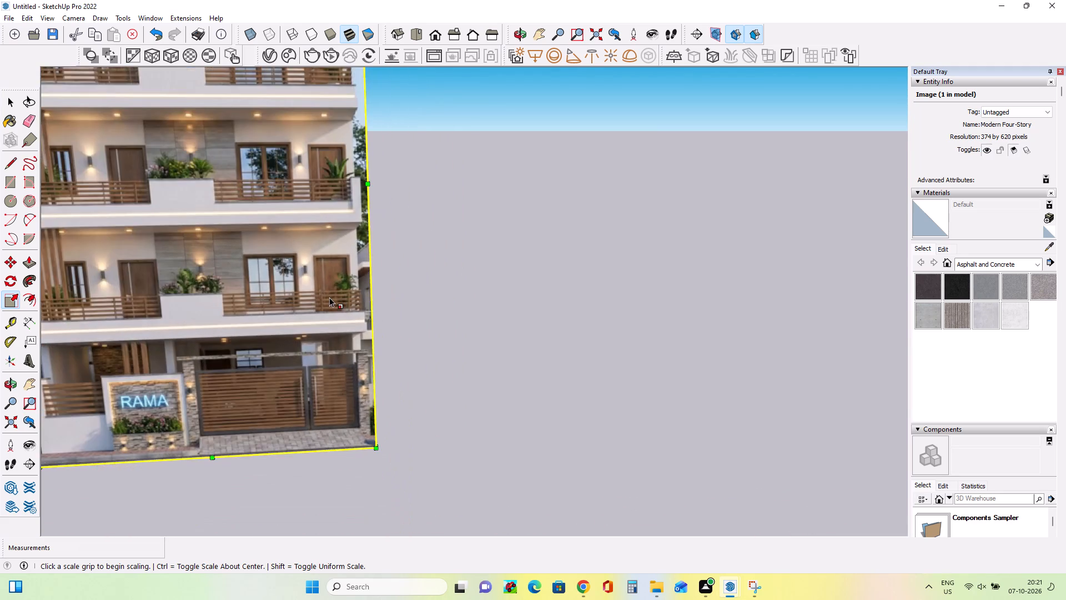
pyautogui.scroll(-4, 329, 297)
pyautogui.scroll(1, 329, 297)
pyautogui.scroll(-1, 329, 297)
pyautogui.scroll(9, 258, 399)
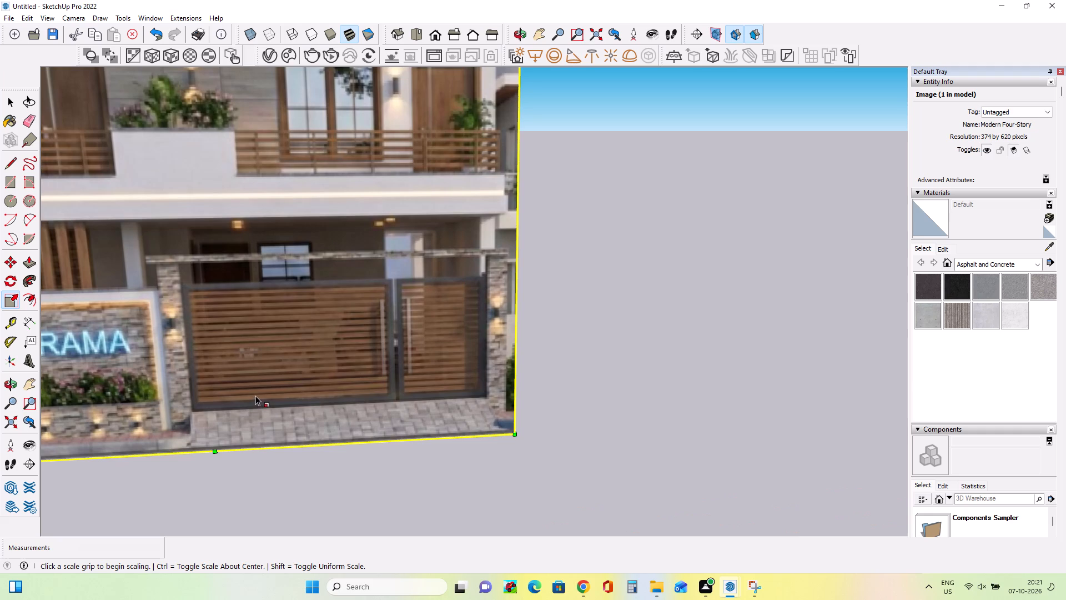
pyautogui.scroll(-12, 255, 395)
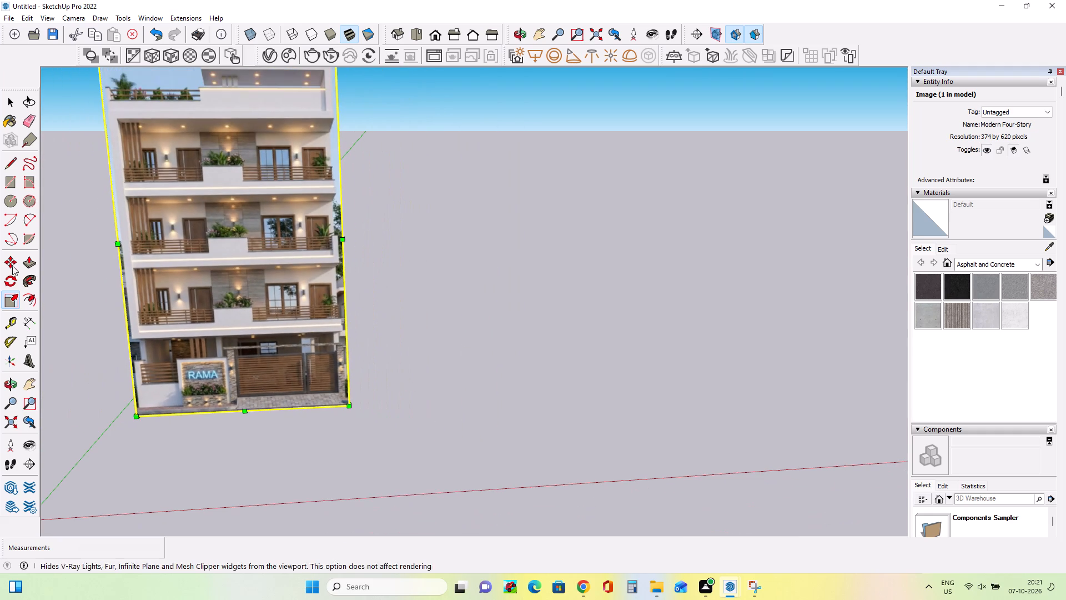
# Draw a ground-plane rectangle about 26' by 22' 10" beside the reference image as the building base.
pyautogui.click(7, 183)
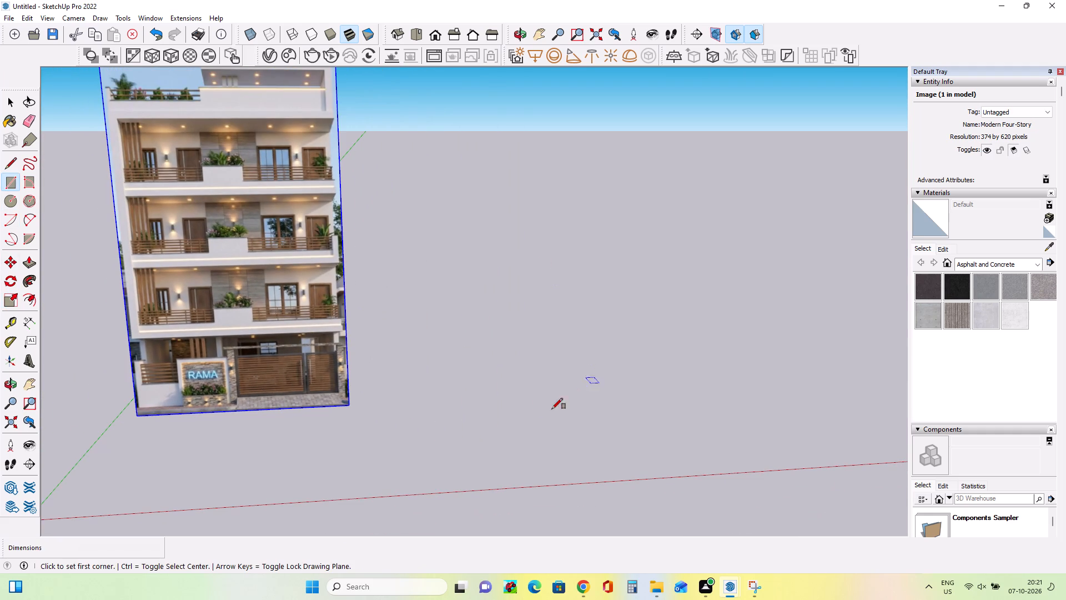
pyautogui.click(398, 418)
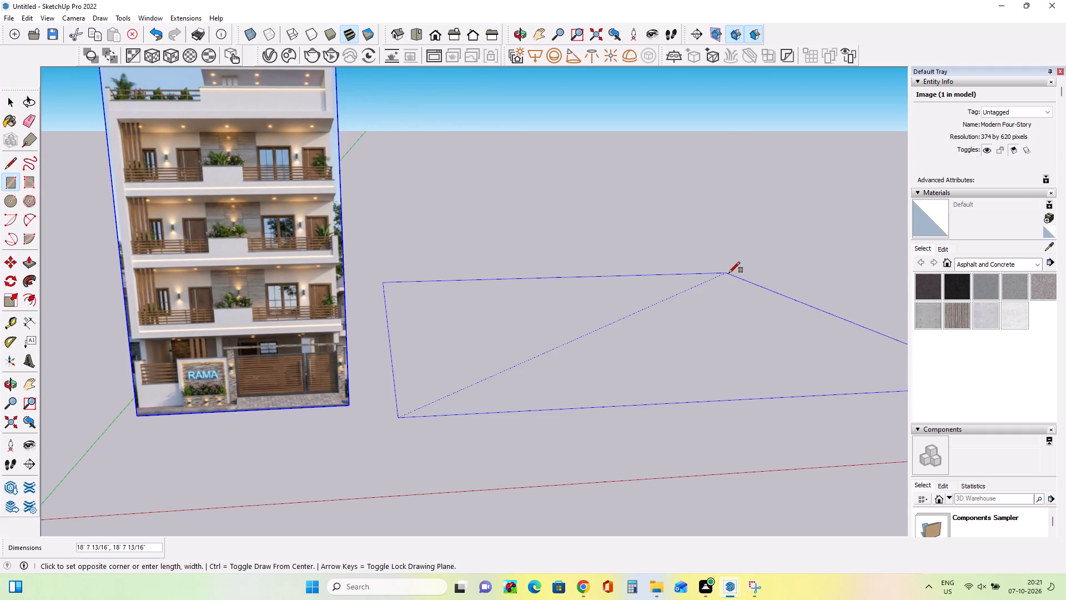
pyautogui.scroll(-13, 727, 273)
pyautogui.click(784, 262)
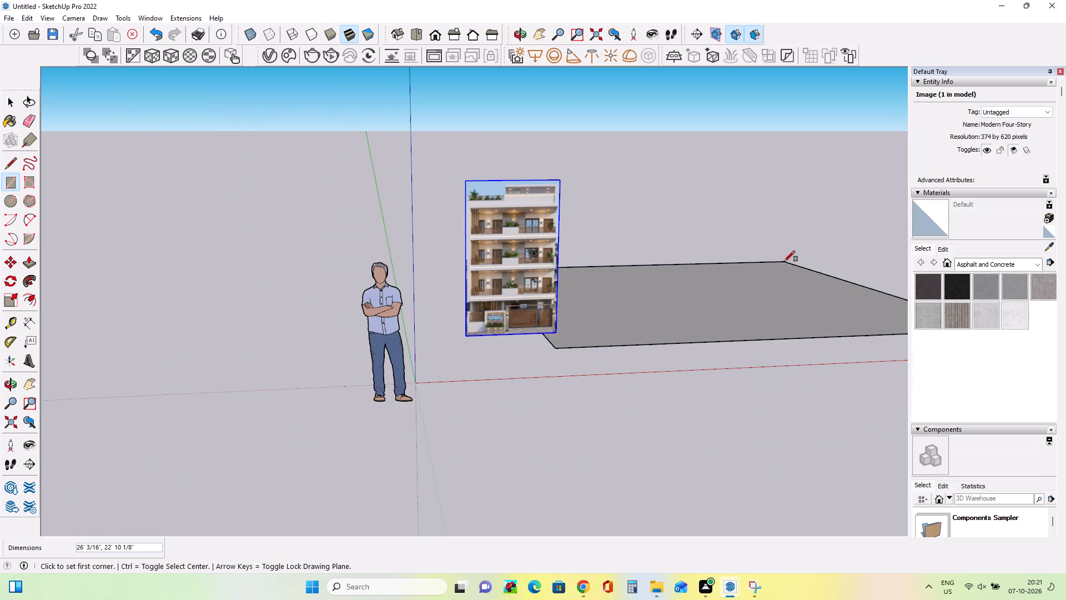
pyautogui.moveTo(600, 344); pyautogui.dragTo(599, 378, button='middle')
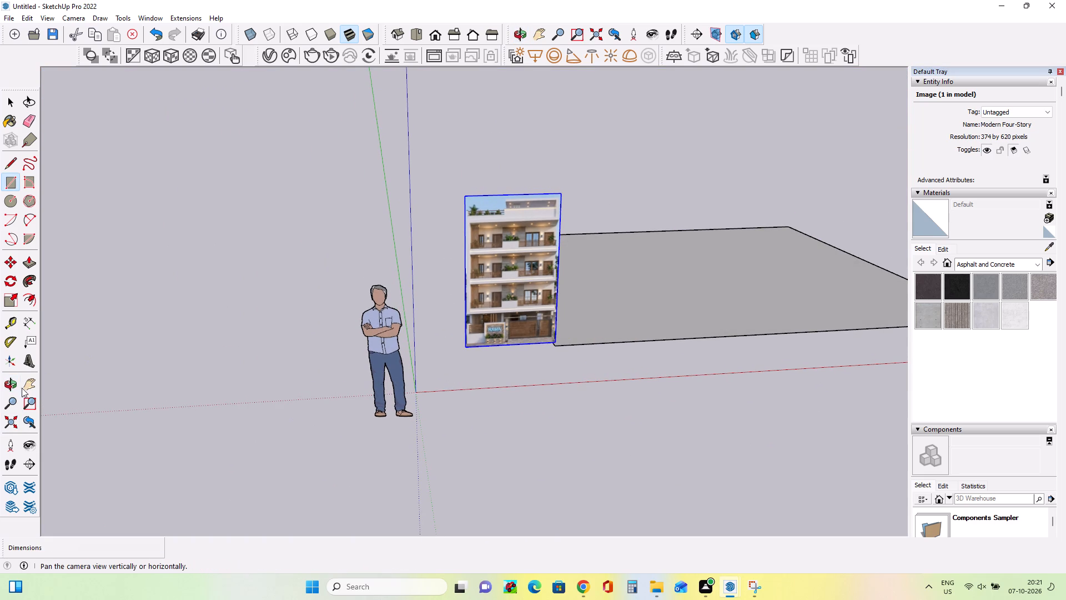
pyautogui.click(29, 387)
pyautogui.moveTo(385, 282); pyautogui.dragTo(113, 356)
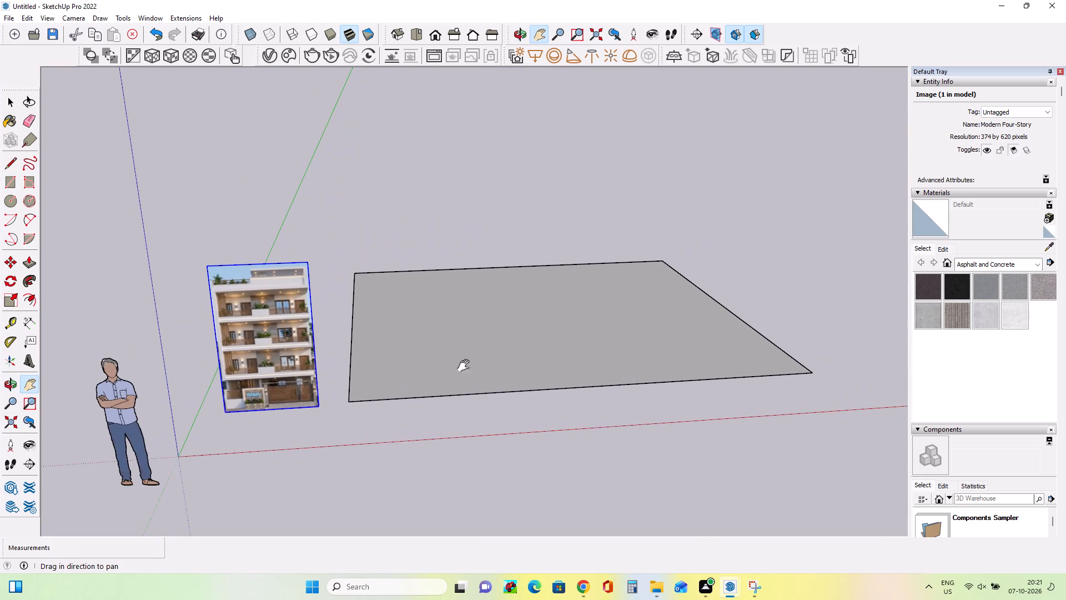
# Examine the reference image's ground level closely, covering the RAMA sign wall, the slatted gate and the lower balconies.
pyautogui.scroll(2, 496, 366)
pyautogui.scroll(-3, 499, 366)
pyautogui.moveTo(540, 373); pyautogui.dragTo(537, 344, button='middle')
pyautogui.scroll(2, 431, 346)
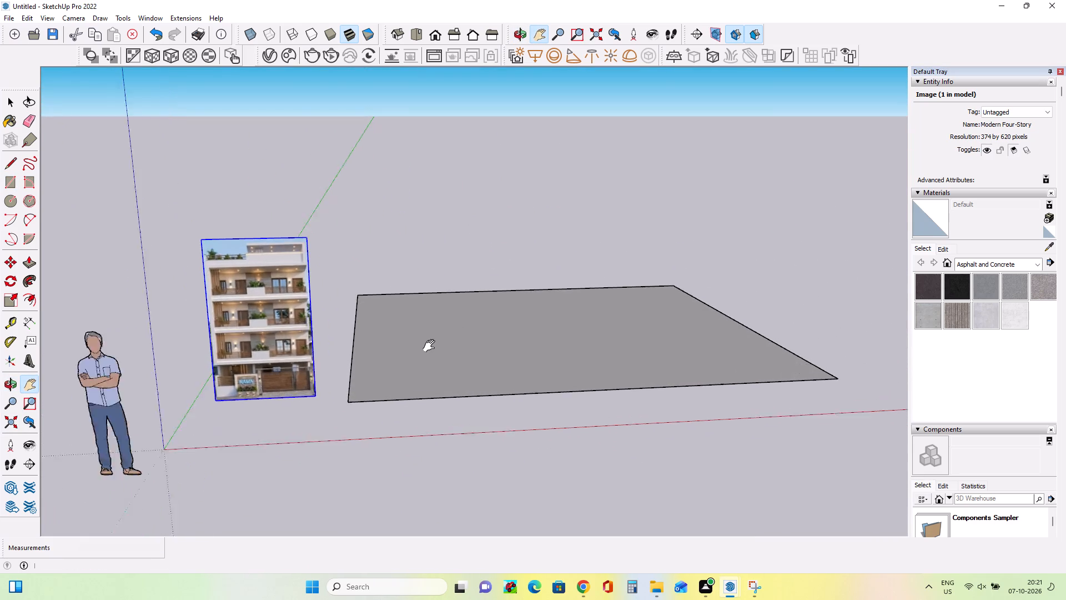
pyautogui.scroll(2, 431, 346)
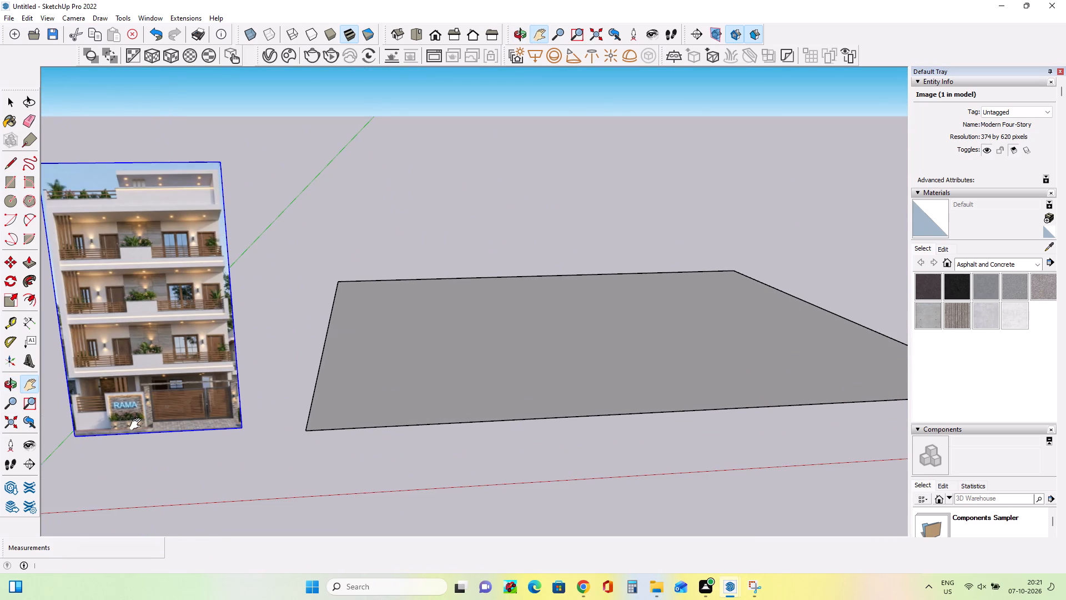
pyautogui.scroll(5, 138, 426)
pyautogui.scroll(-2, 138, 426)
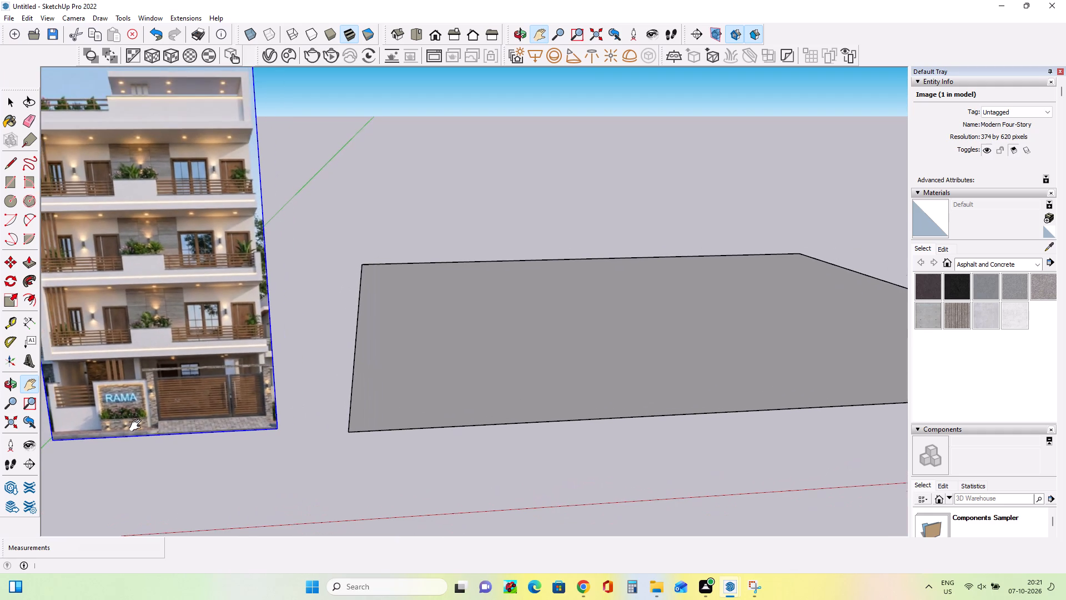
pyautogui.scroll(-3, 158, 414)
pyautogui.scroll(4, 229, 417)
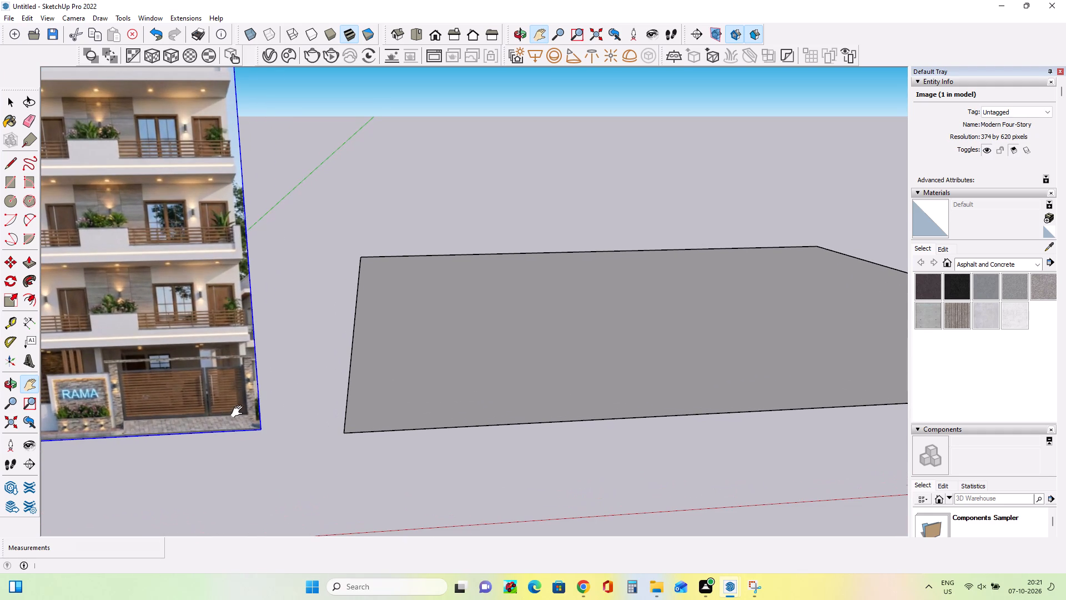
pyautogui.scroll(-5, 239, 412)
pyautogui.scroll(3, 183, 403)
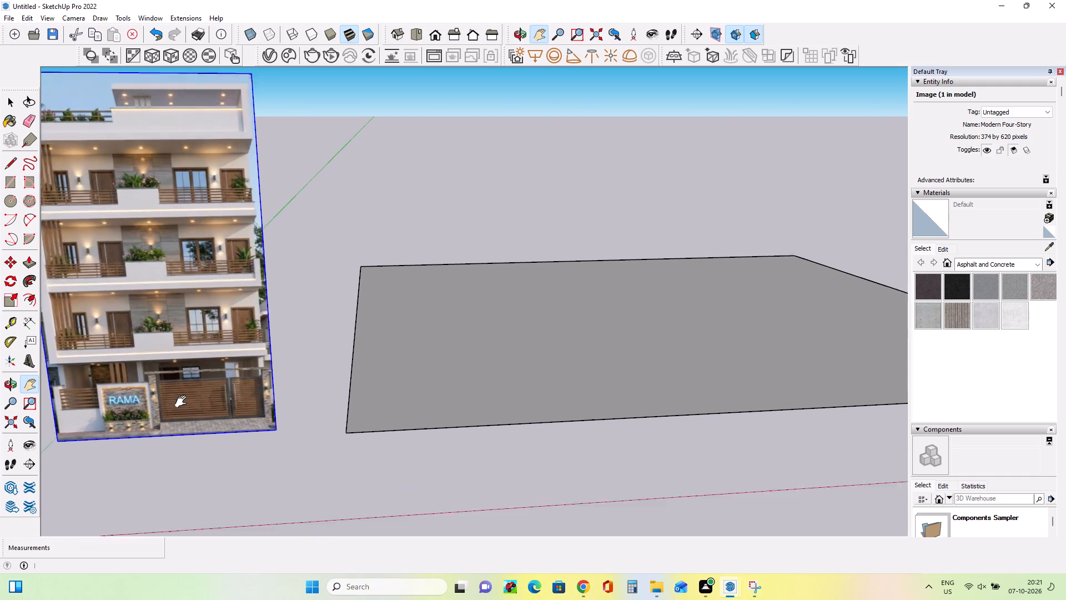
pyautogui.scroll(5, 183, 402)
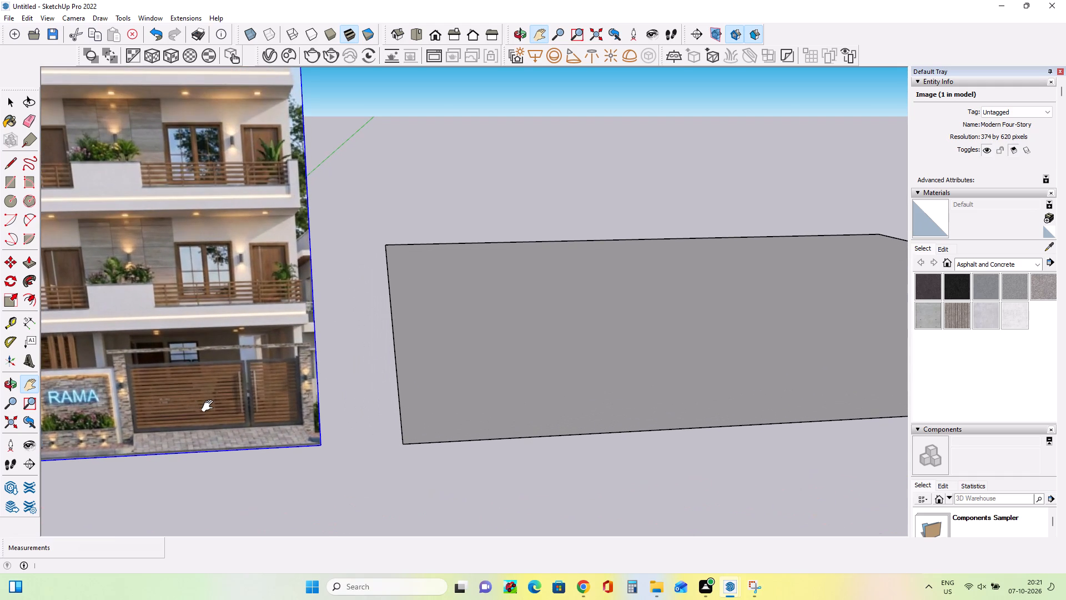
pyautogui.scroll(-9, 210, 406)
pyautogui.scroll(1, 210, 406)
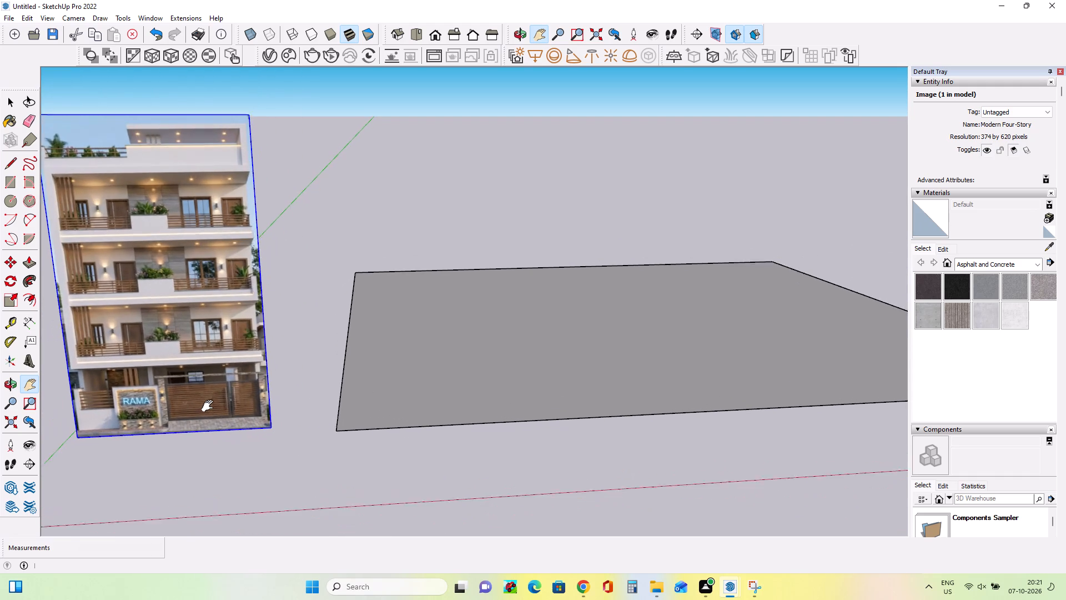
pyautogui.scroll(2, 210, 406)
pyautogui.scroll(-7, 210, 406)
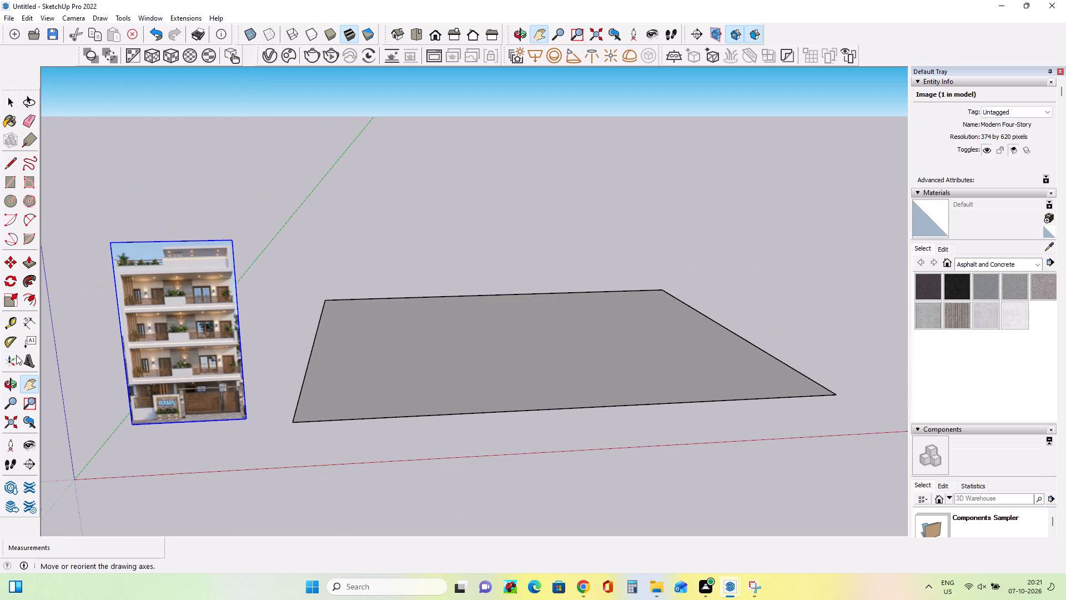
# Draw a small rectangle about 2' 1" by 1' 1" inside the base's far side edge, near the front corner.
pyautogui.click(16, 182)
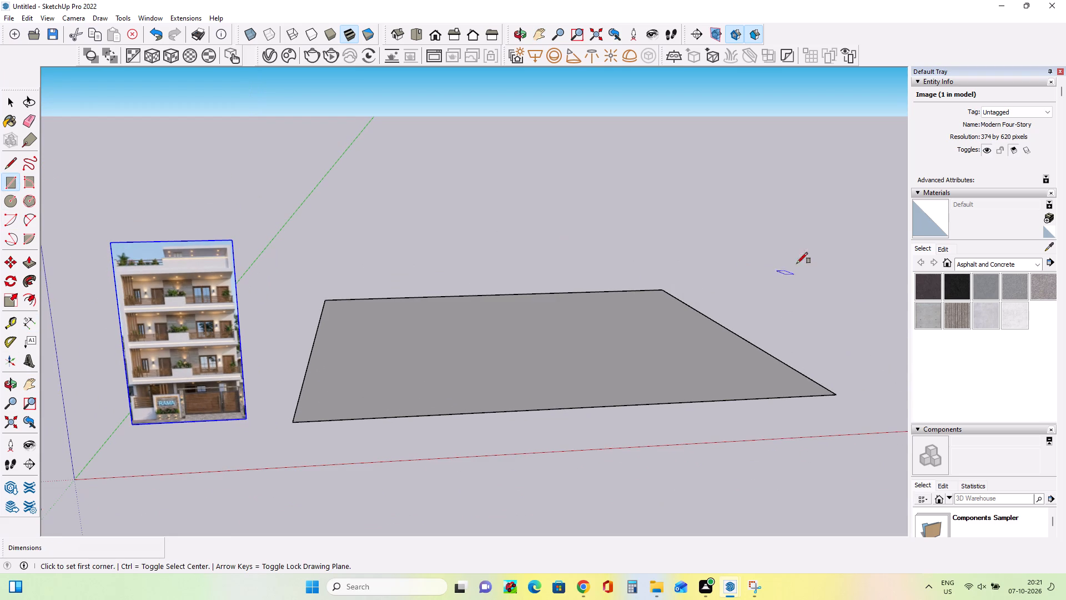
pyautogui.moveTo(752, 362); pyautogui.dragTo(747, 403, button='middle')
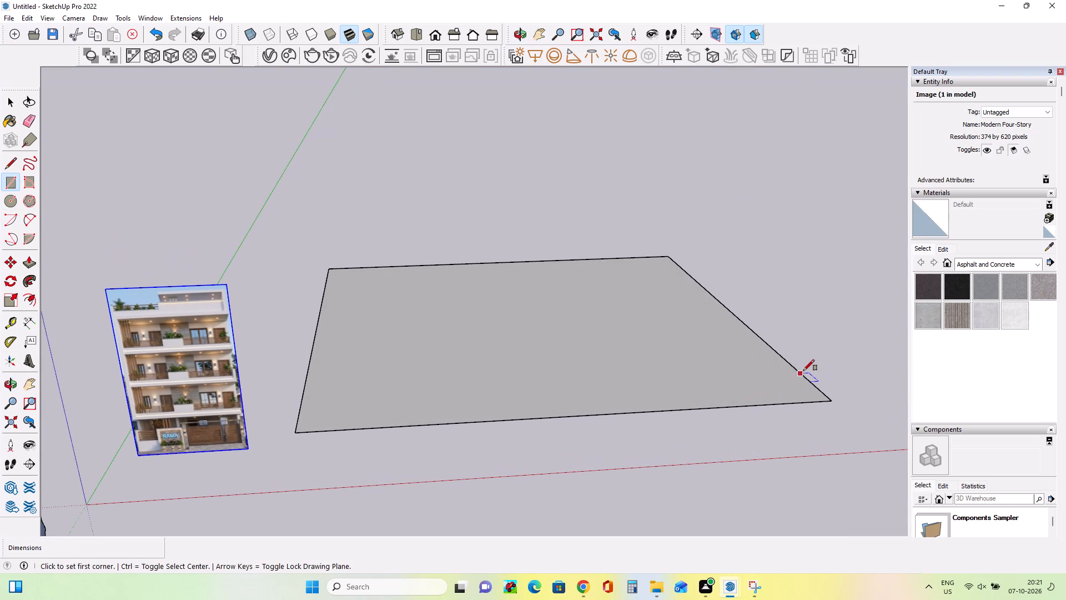
pyautogui.click(792, 367)
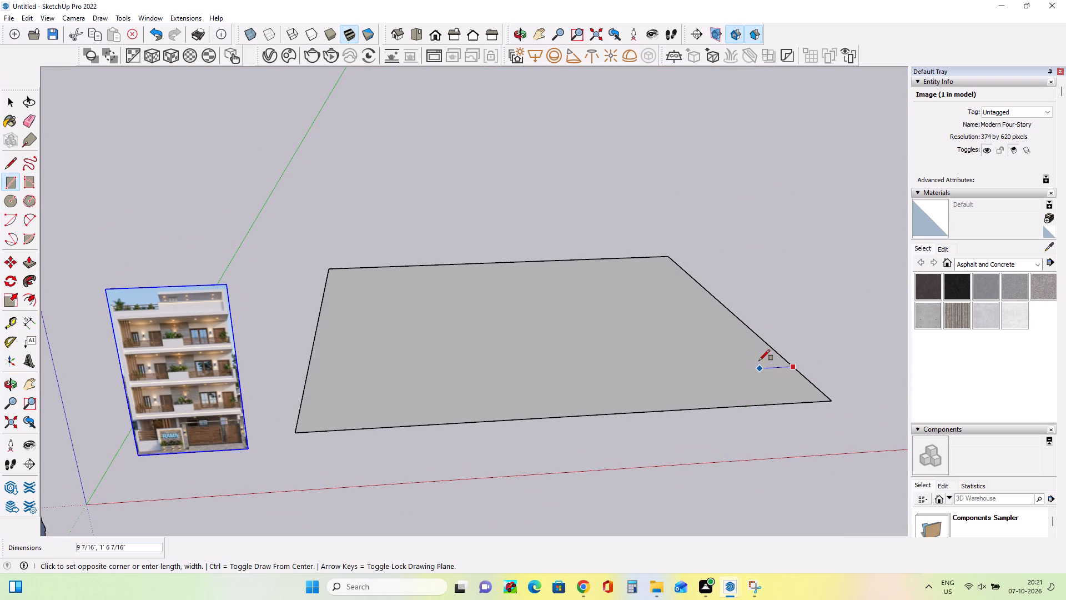
pyautogui.click(756, 351)
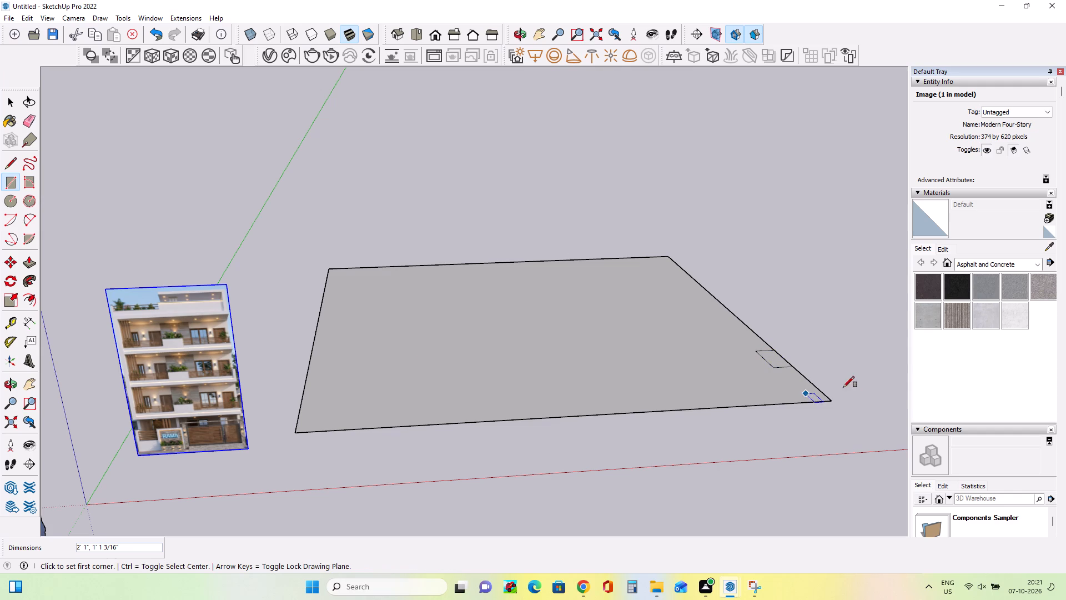
# Draw a strip rectangle about 24' 11" by 2' 1" from the small rectangle across the base to its opposite side edge.
pyautogui.scroll(4, 215, 422)
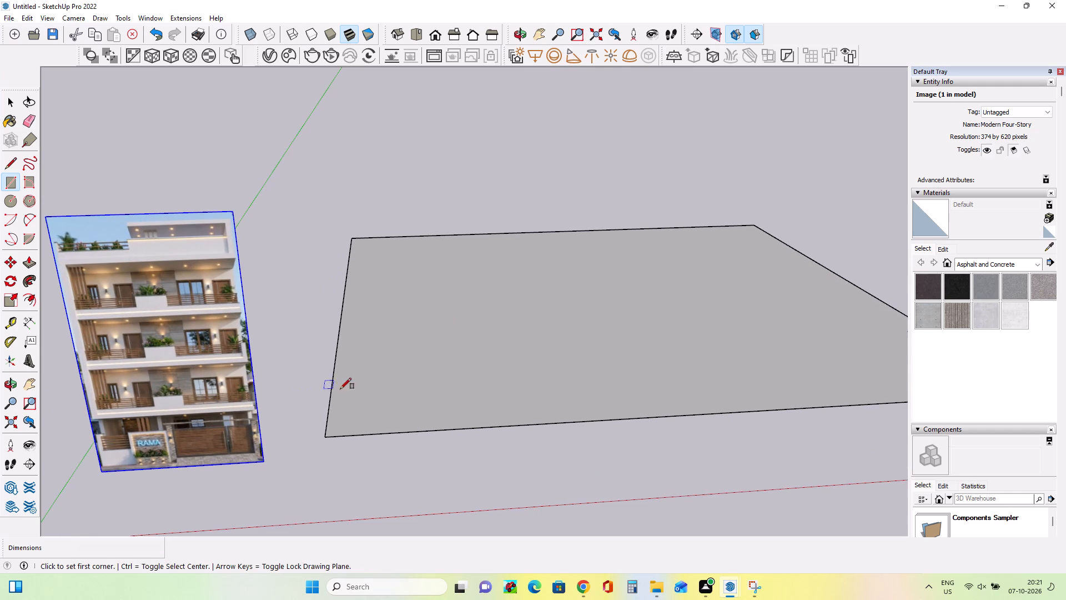
pyautogui.scroll(-6, 490, 336)
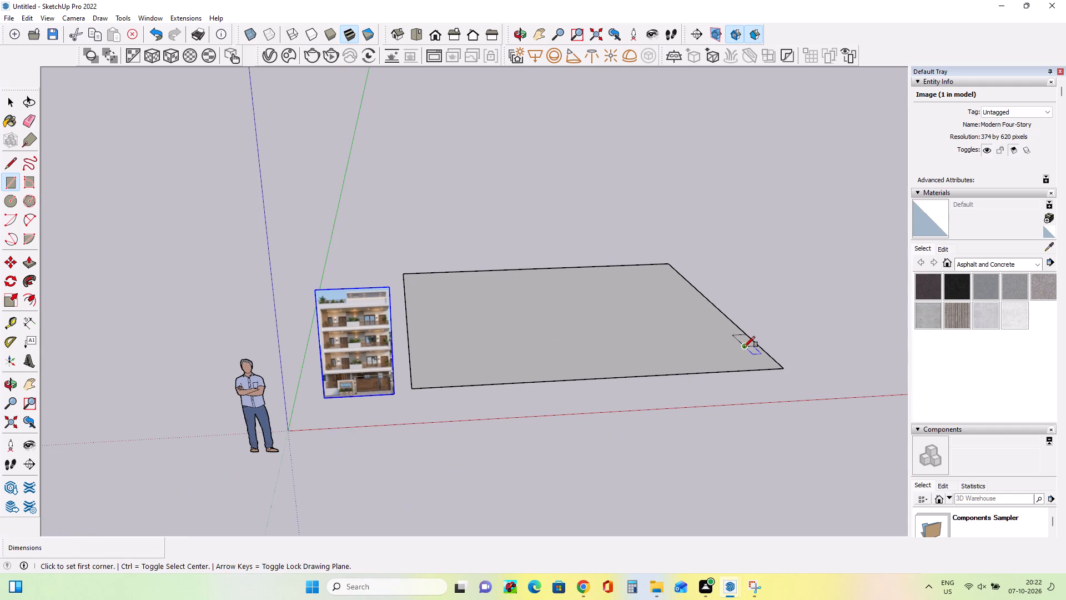
pyautogui.click(744, 347)
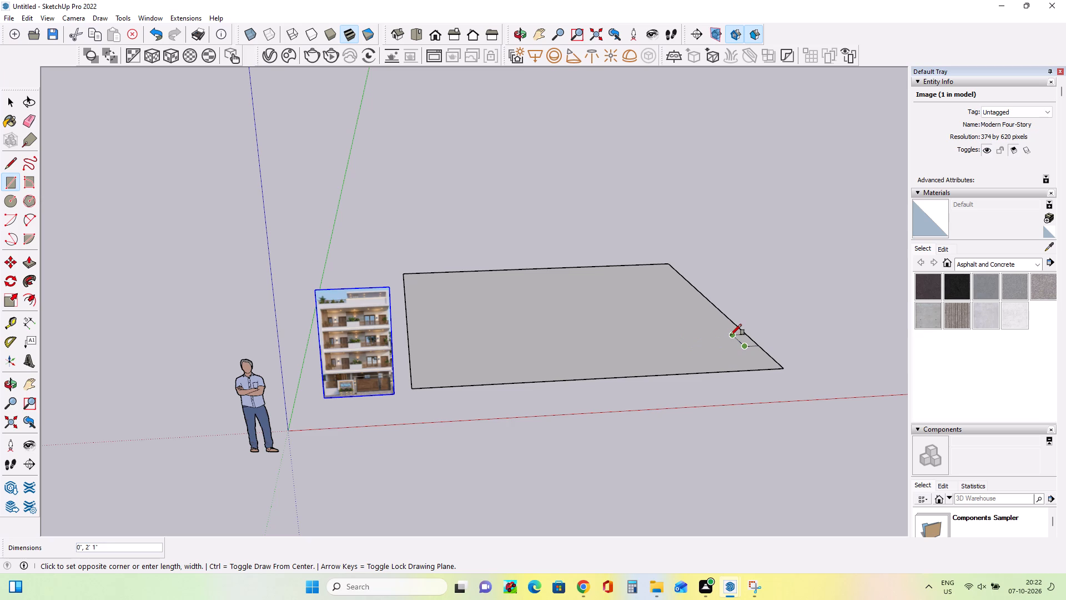
pyautogui.click(731, 335)
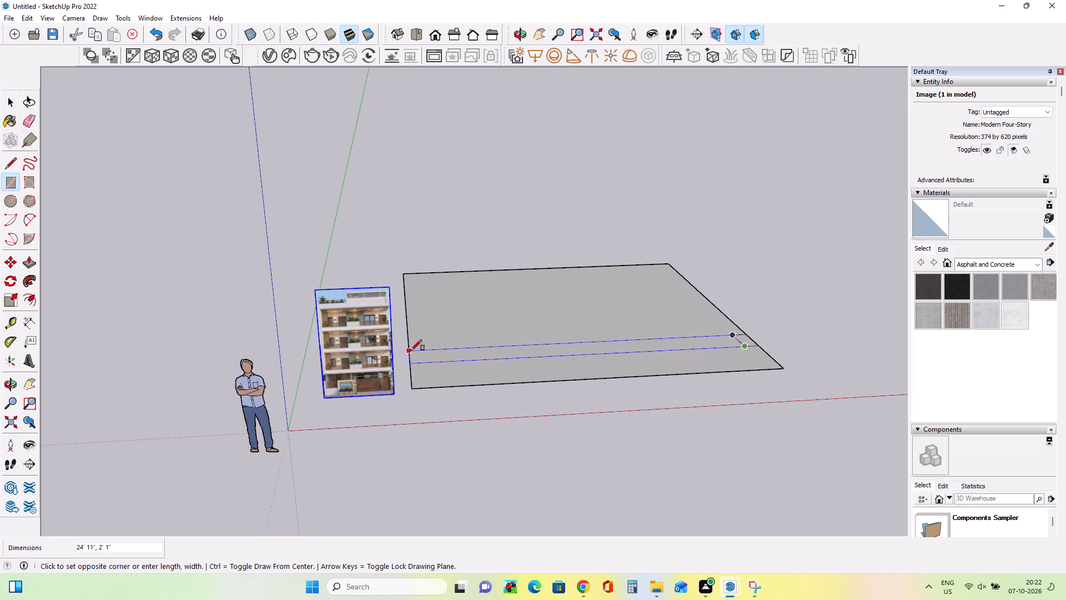
pyautogui.click(411, 351)
# Push/Pull the long strip up about 2' to form the front boundary wall.
pyautogui.scroll(3, 705, 345)
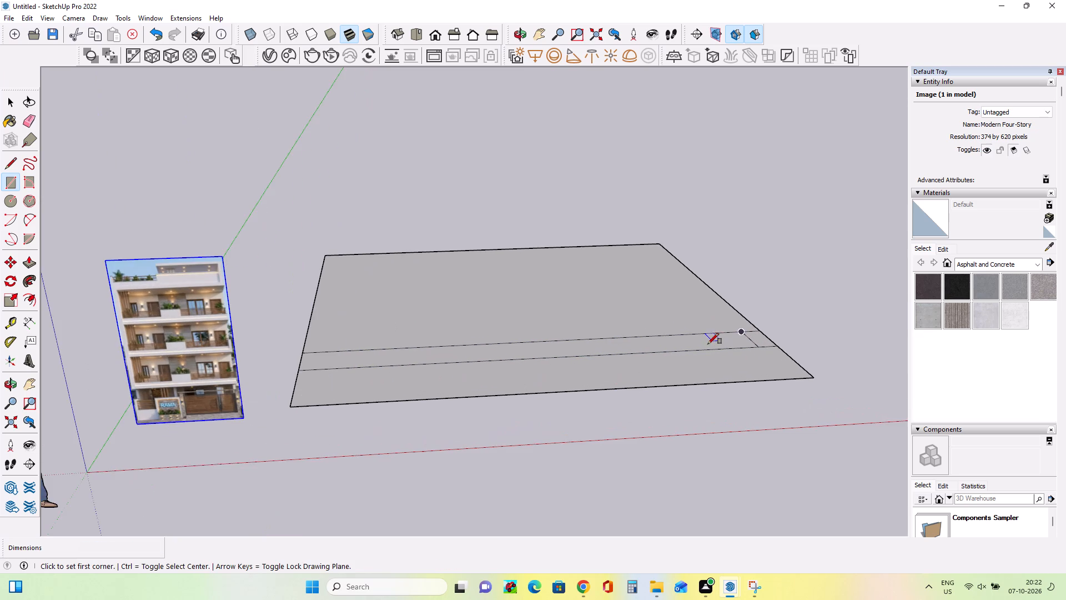
pyautogui.moveTo(708, 344); pyautogui.dragTo(708, 352, button='middle')
pyautogui.scroll(4, 471, 371)
pyautogui.scroll(-3, 480, 368)
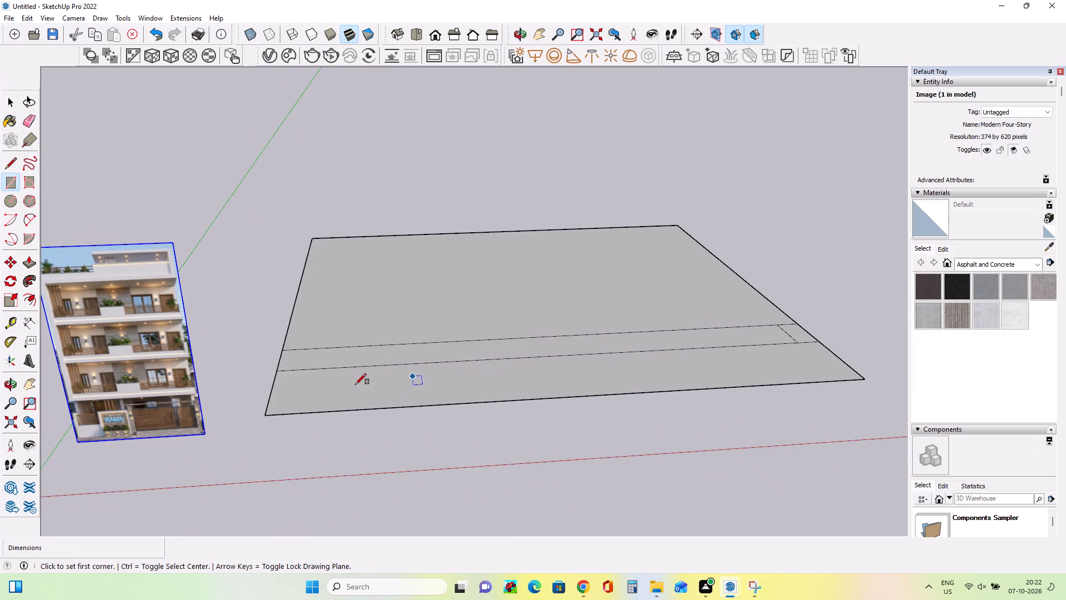
pyautogui.moveTo(347, 384); pyautogui.dragTo(357, 382, button='middle')
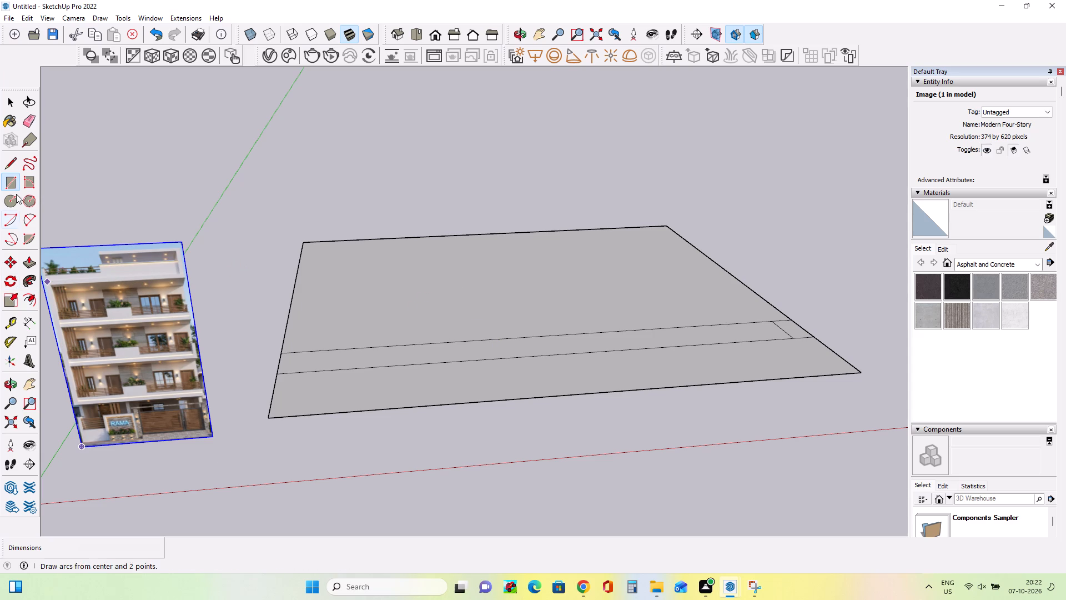
pyautogui.click(25, 264)
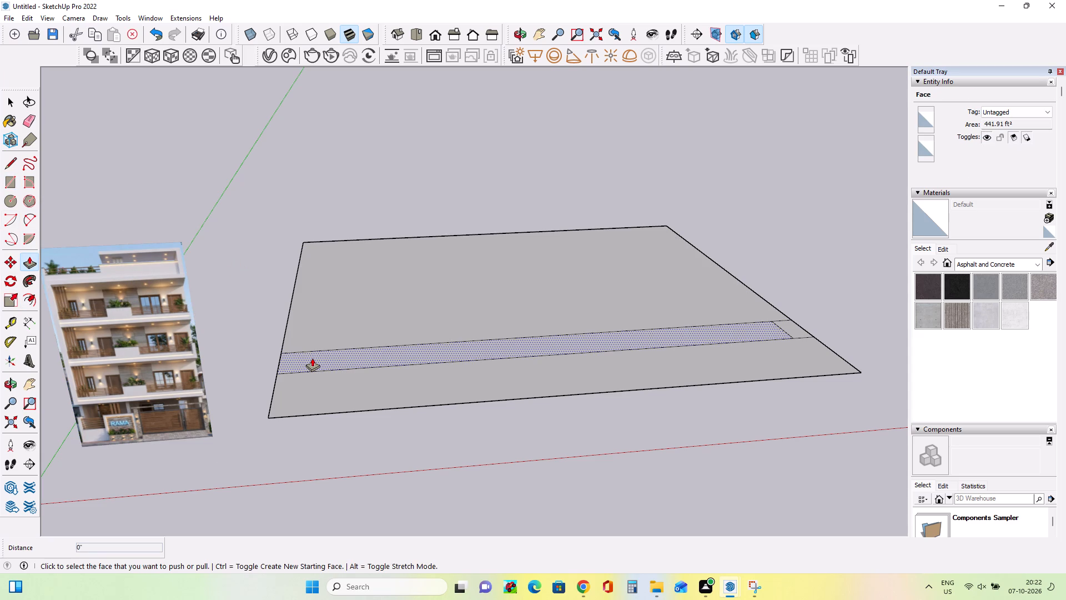
pyautogui.click(312, 358)
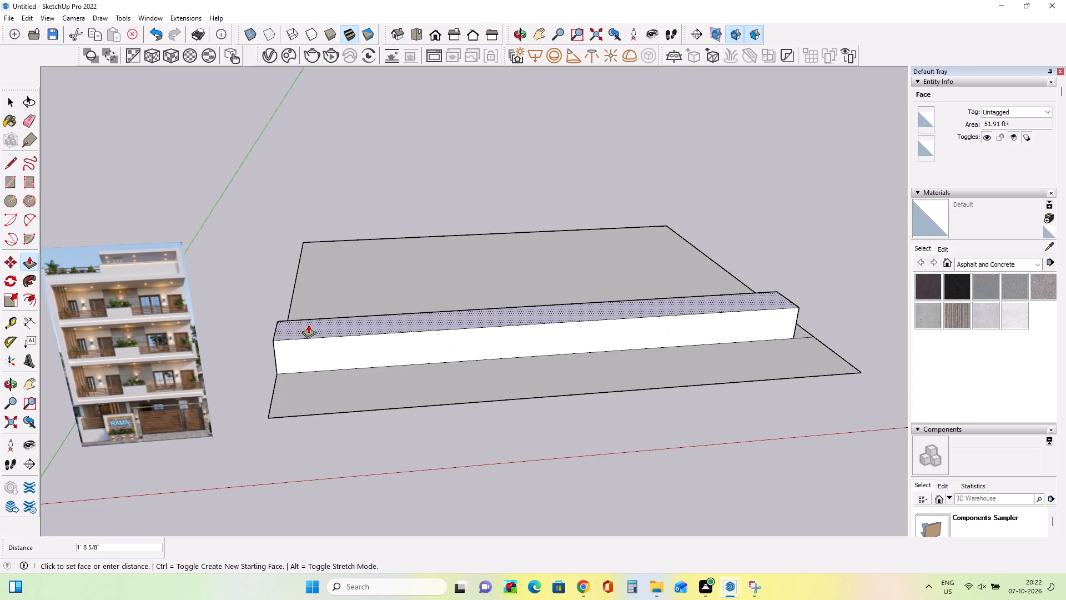
pyautogui.click(308, 318)
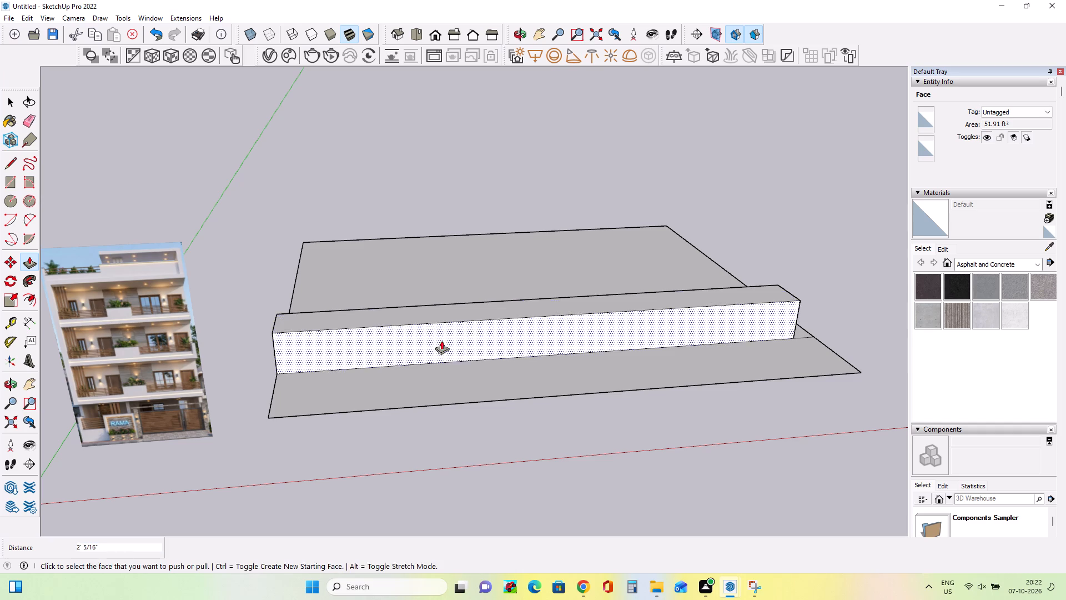
# Push the boundary wall's rear face inward about 1' 5" to thin the wall.
pyautogui.moveTo(476, 341); pyautogui.dragTo(0, 395, button='middle')
pyautogui.moveTo(596, 322); pyautogui.dragTo(251, 344, button='middle')
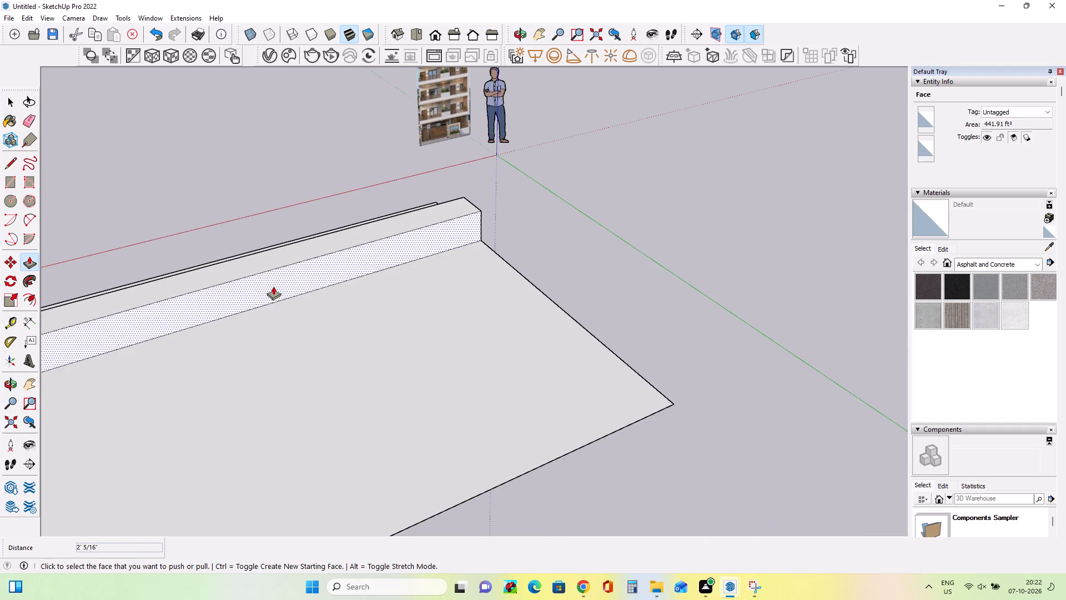
pyautogui.click(273, 286)
pyautogui.click(274, 268)
# Push/Pull the small rectangle at the wall's far end up level with the wall's top.
pyautogui.moveTo(338, 346); pyautogui.dragTo(775, 290, button='middle')
pyautogui.scroll(-1, 365, 312)
pyautogui.moveTo(447, 352); pyautogui.dragTo(665, 290, button='middle')
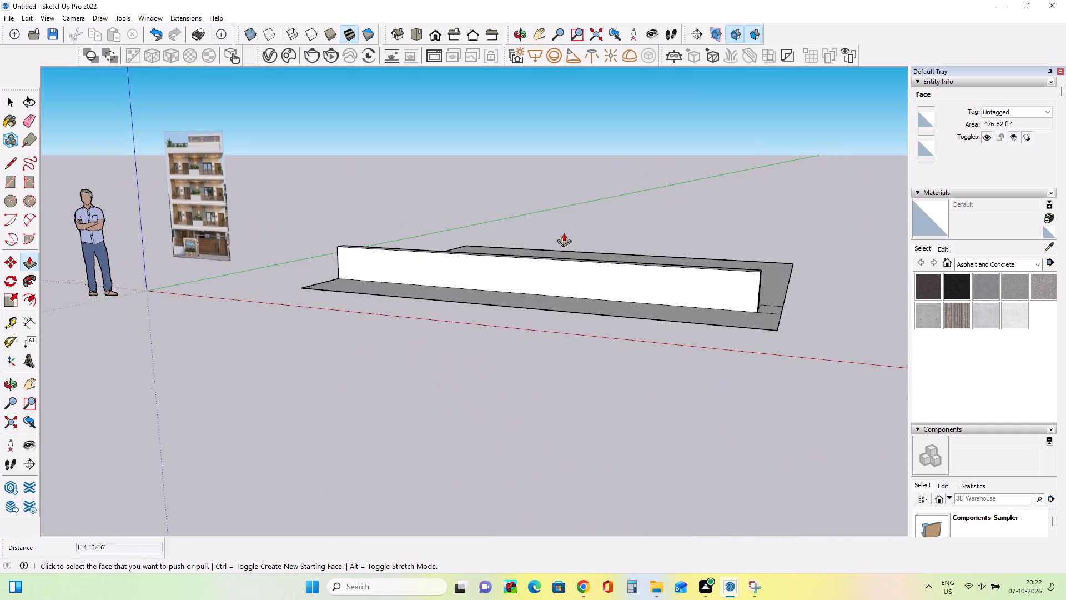
pyautogui.scroll(5, 561, 225)
pyautogui.scroll(-8, 670, 283)
pyautogui.moveTo(809, 307); pyautogui.dragTo(830, 431, button='middle')
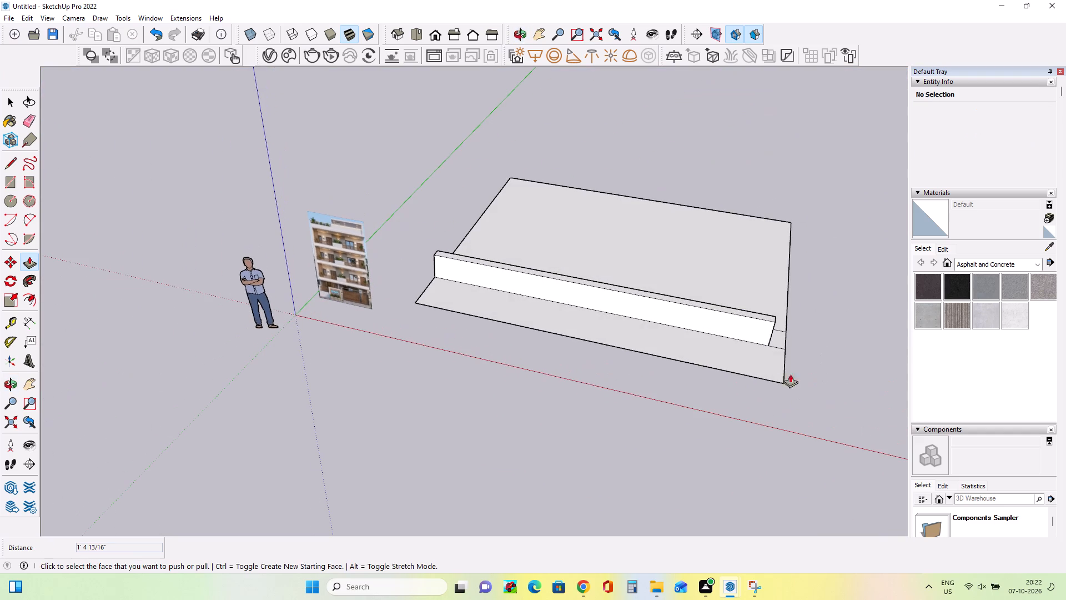
pyautogui.click(781, 339)
pyautogui.click(758, 319)
# Push the end block's rear face inward about 1' 5" so it is flush with the wall's rear face.
pyautogui.moveTo(836, 341); pyautogui.dragTo(737, 366, button='middle')
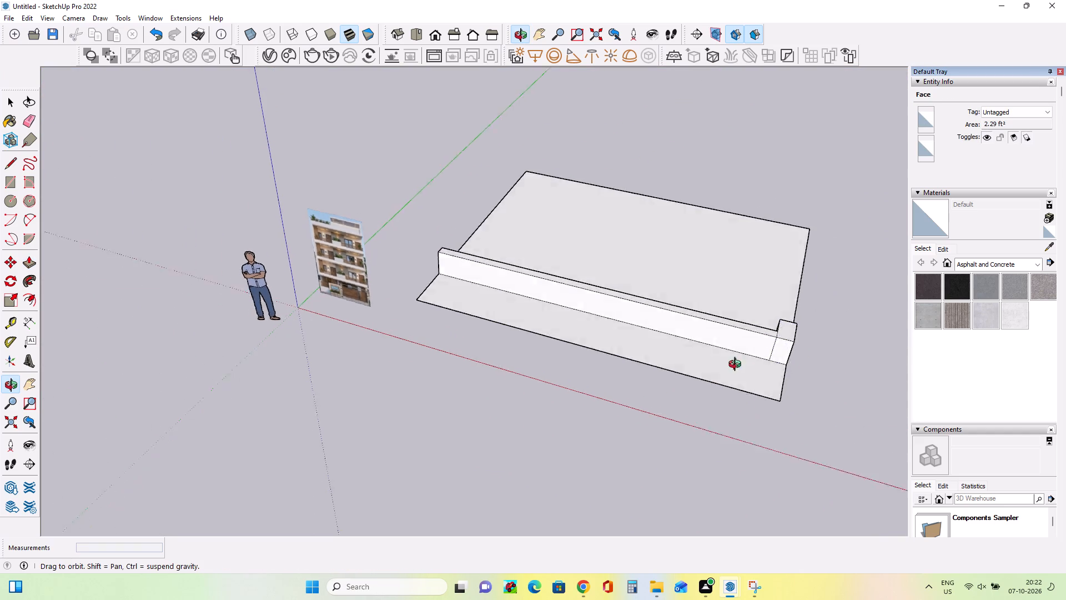
pyautogui.moveTo(737, 366); pyautogui.dragTo(9, 262, button='middle')
pyautogui.click(160, 328)
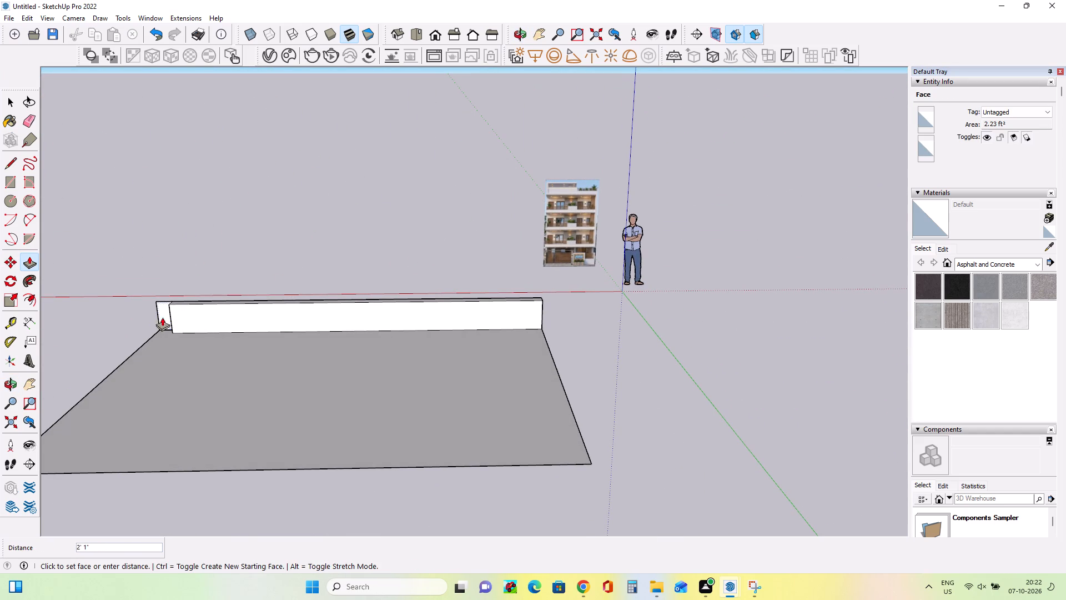
pyautogui.moveTo(236, 293); pyautogui.dragTo(245, 348, button='middle')
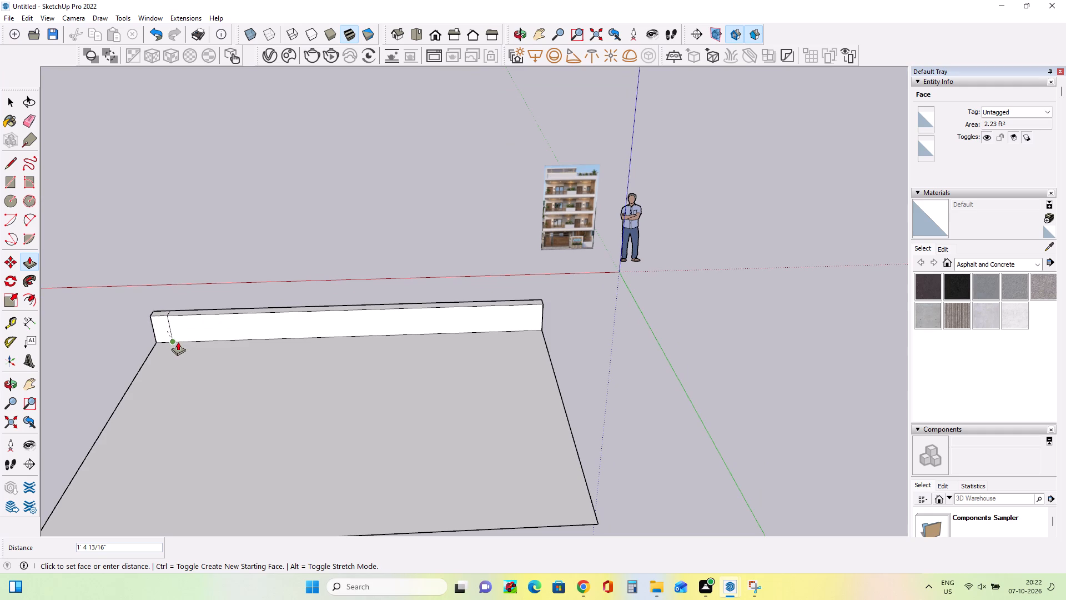
pyautogui.click(178, 342)
# Draw a short line across the wall's top face near its end beside the reference image.
pyautogui.moveTo(321, 349); pyautogui.dragTo(663, 358, button='middle')
pyautogui.moveTo(280, 373); pyautogui.dragTo(619, 317, button='middle')
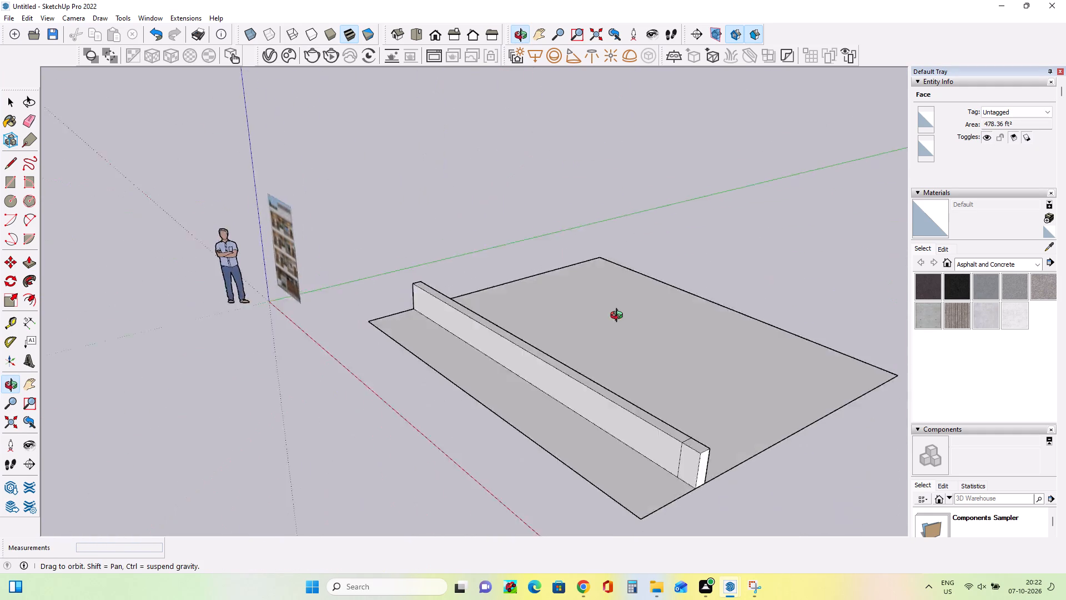
pyautogui.moveTo(619, 317); pyautogui.dragTo(637, 303, button='middle')
pyautogui.moveTo(379, 326); pyautogui.dragTo(658, 325, button='middle')
pyautogui.scroll(4, 429, 326)
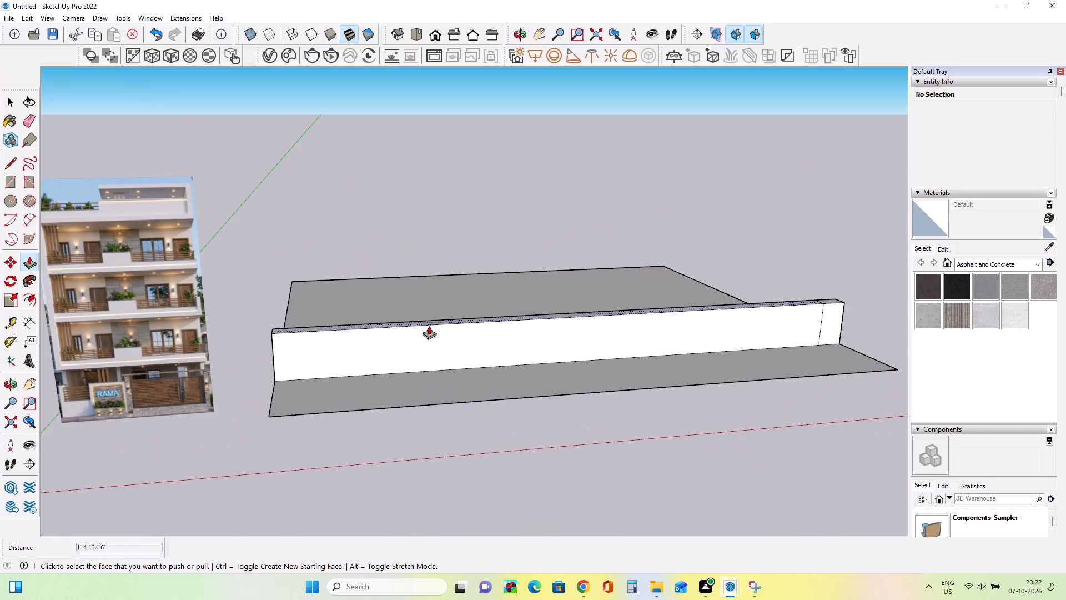
pyautogui.moveTo(441, 327); pyautogui.dragTo(442, 353, button='middle')
pyautogui.click(7, 163)
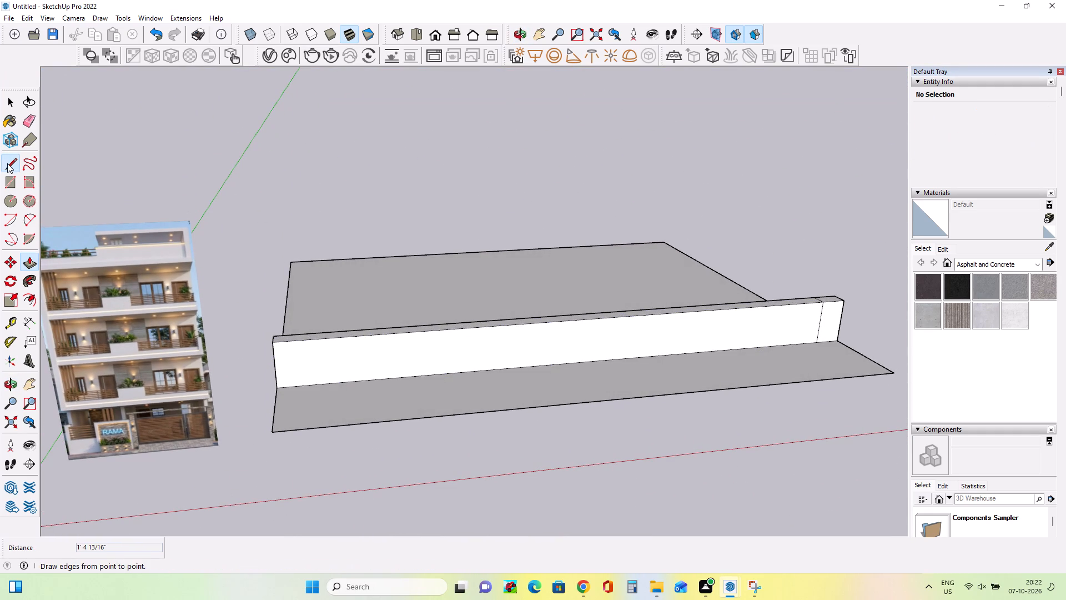
pyautogui.scroll(4, 301, 344)
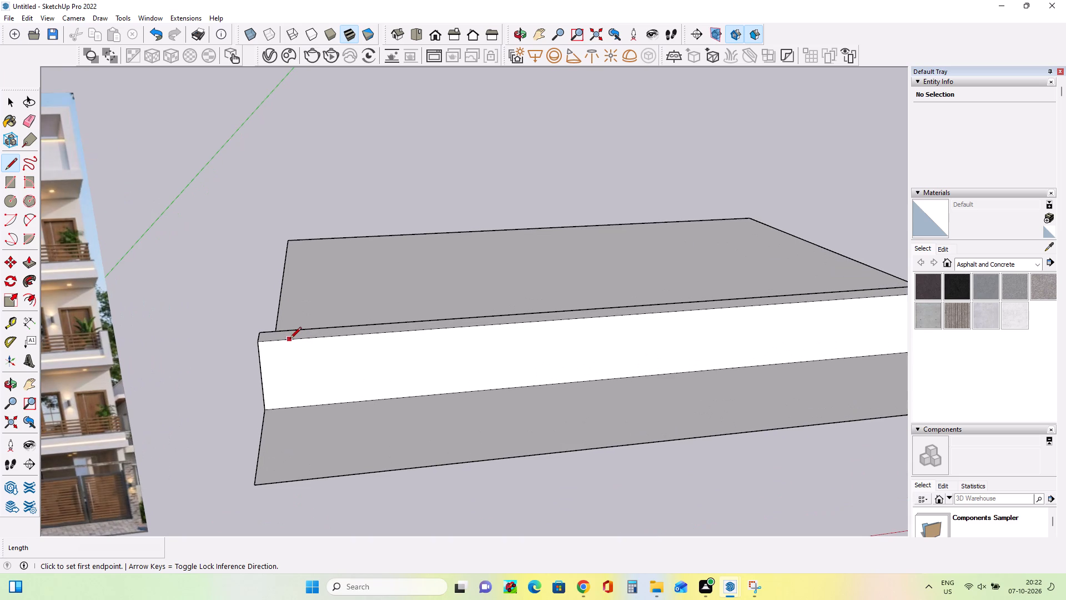
pyautogui.click(290, 339)
pyautogui.click(291, 331)
# Examine the reference image's front boundary, comparing the side fence, RAMA sign wall and gate with the modeled wall.
pyautogui.scroll(-4, 444, 347)
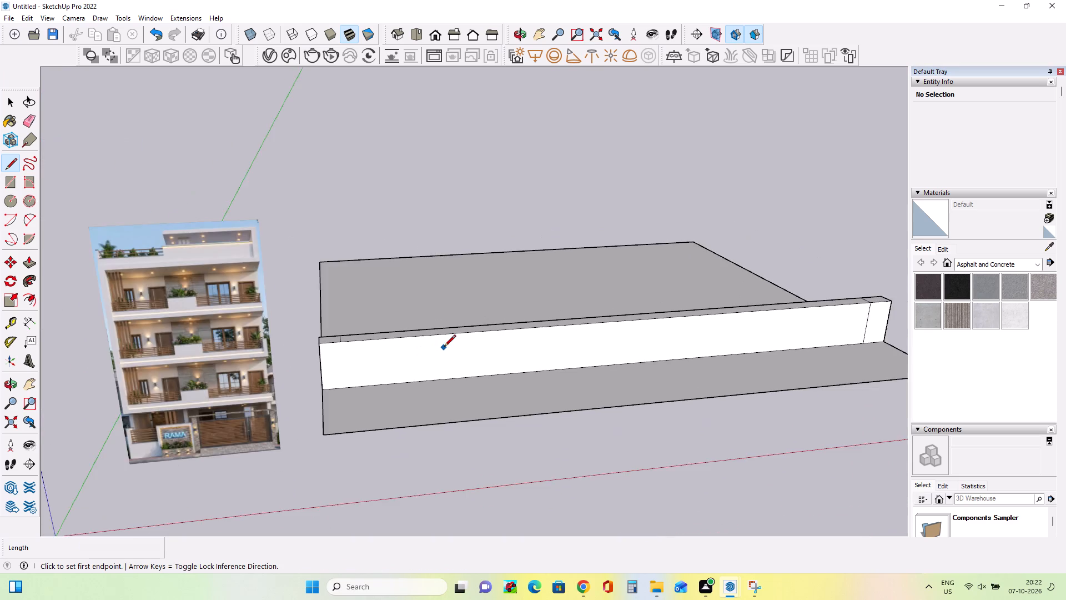
pyautogui.scroll(-3, 444, 347)
pyautogui.scroll(10, 266, 412)
pyautogui.moveTo(262, 402); pyautogui.dragTo(250, 407, button='middle')
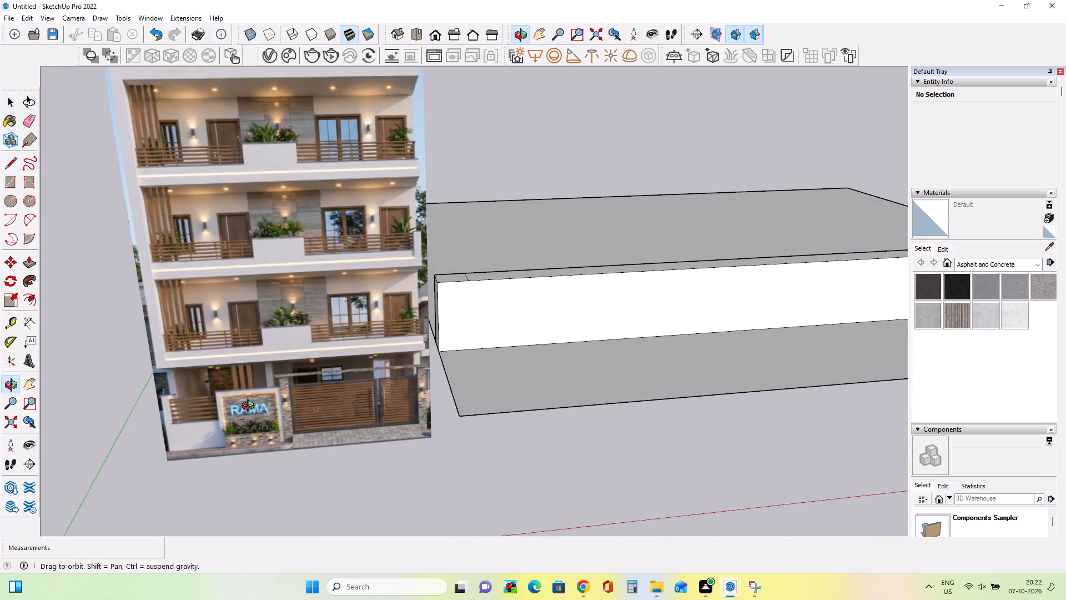
pyautogui.moveTo(250, 407); pyautogui.dragTo(217, 416, button='middle')
pyautogui.scroll(-7, 283, 378)
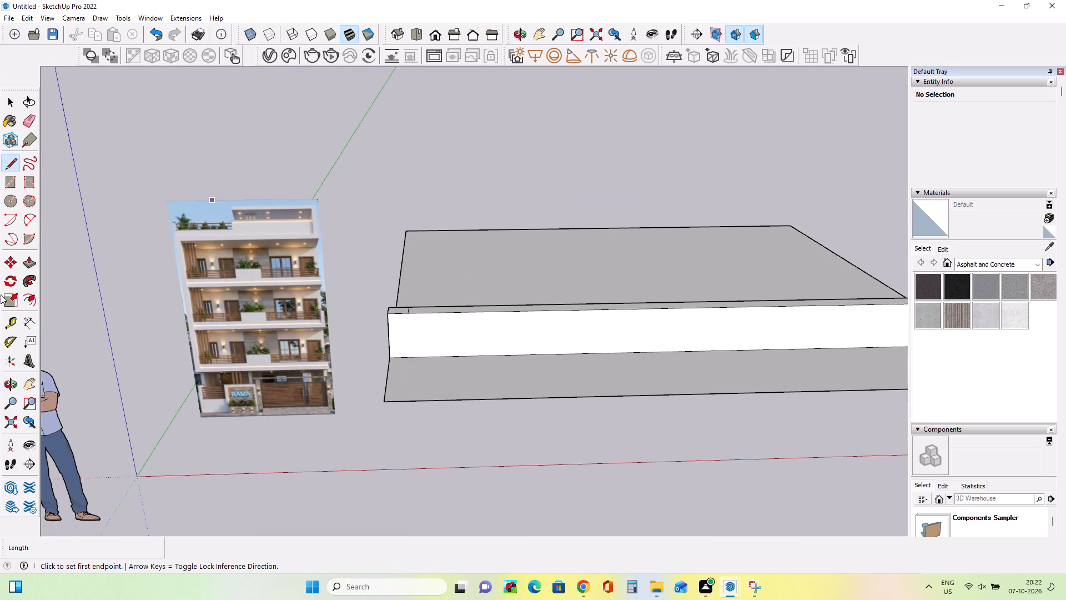
# Push/Pull the small end section of the wall's top beside the reference image up about 2' 2" as a pillar.
pyautogui.click(23, 265)
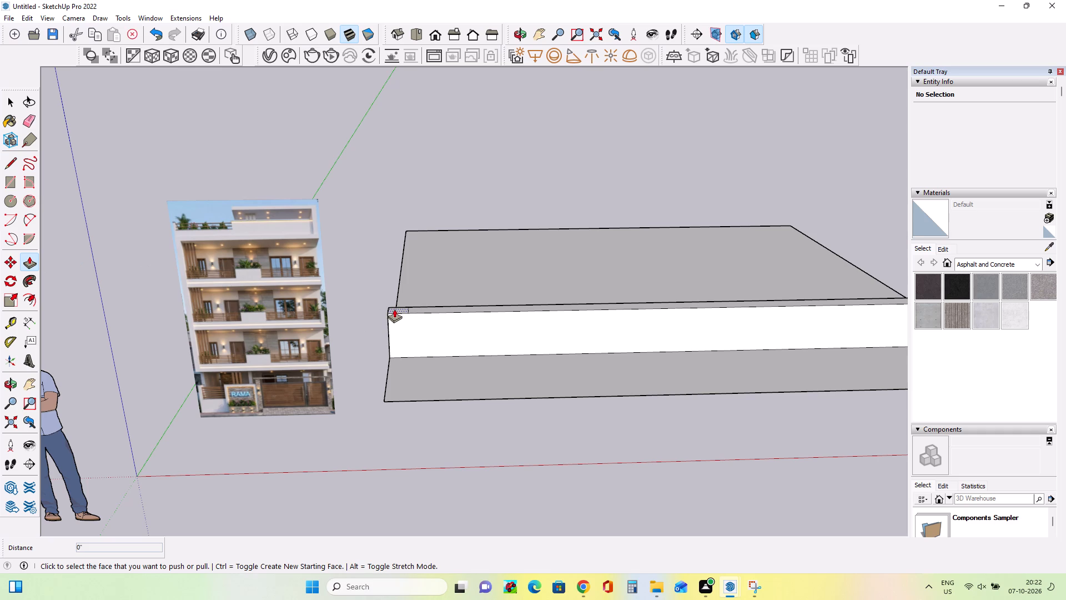
pyautogui.click(395, 309)
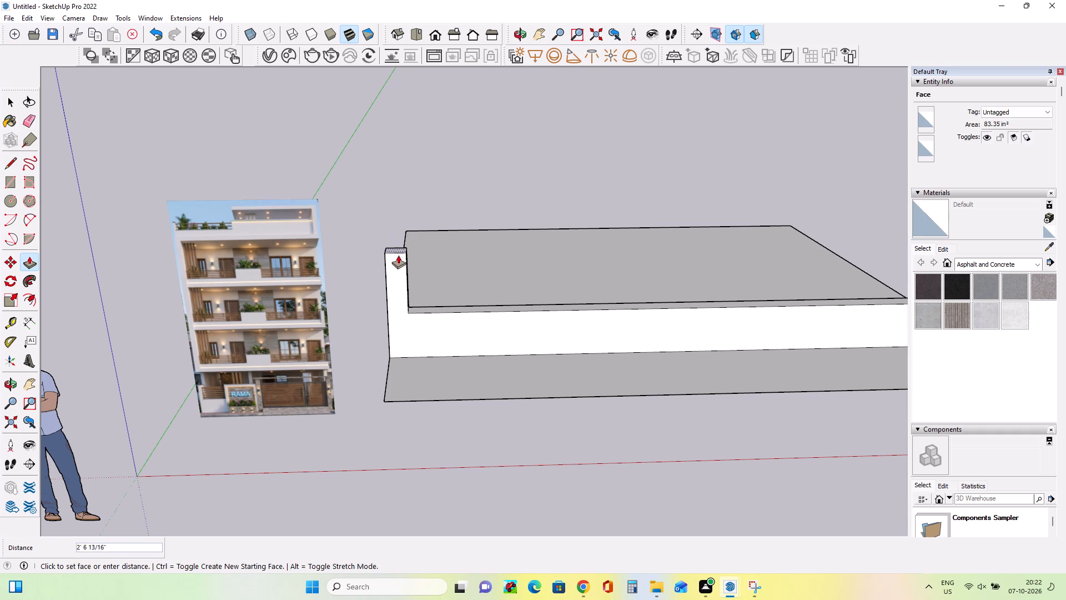
pyautogui.click(399, 261)
# Examine the reference image's ground floor, comparing the RAMA sign wall, gate and stone gate pillars with the modeled wall.
pyautogui.moveTo(432, 325); pyautogui.dragTo(405, 329, button='middle')
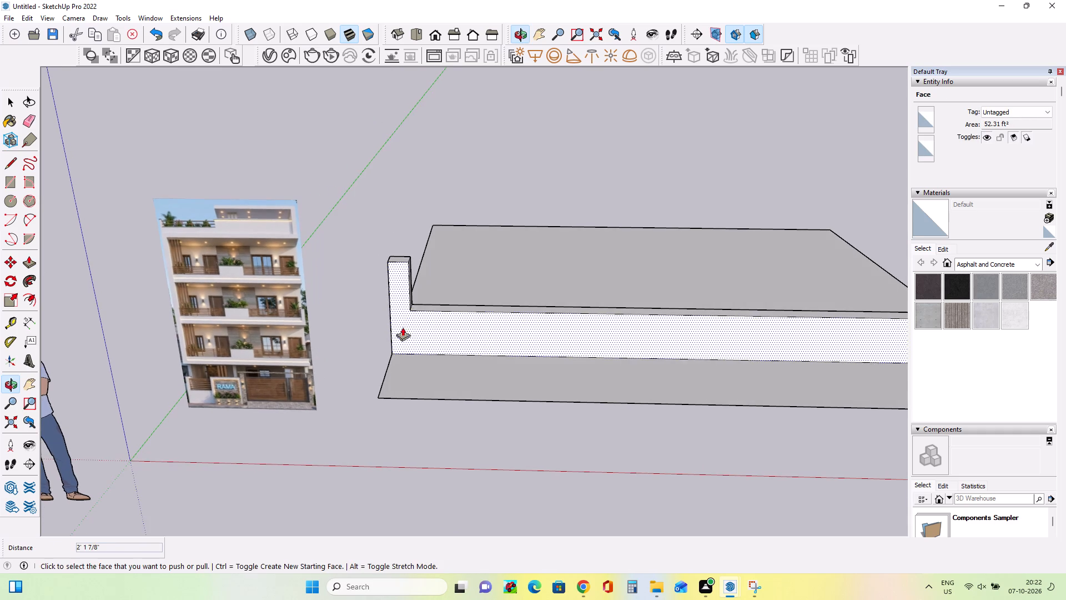
pyautogui.moveTo(449, 308); pyautogui.dragTo(451, 352, button='middle')
pyautogui.scroll(-3, 449, 345)
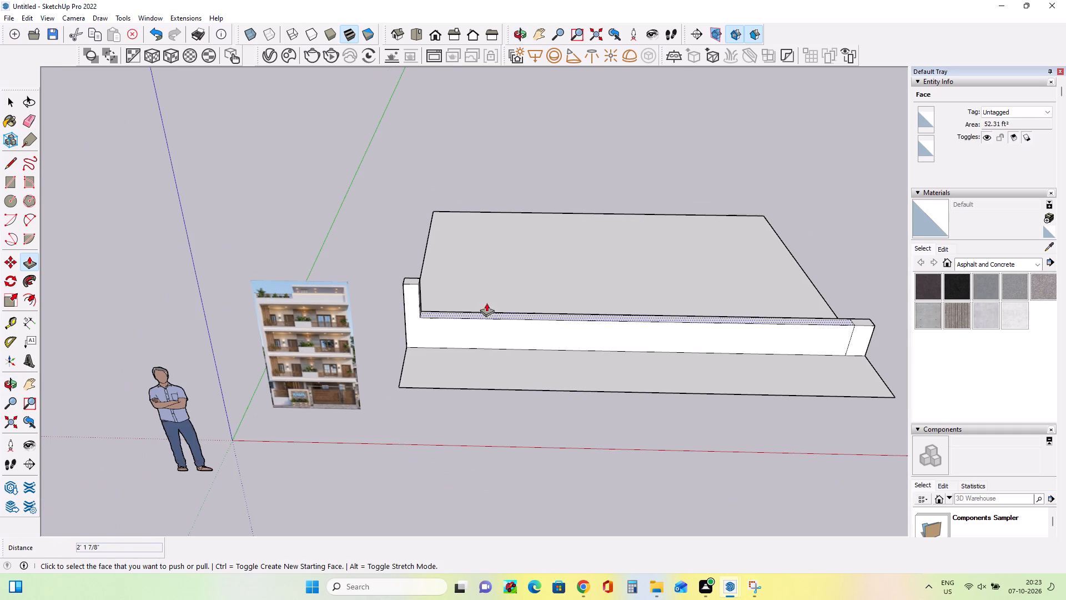
pyautogui.scroll(16, 330, 364)
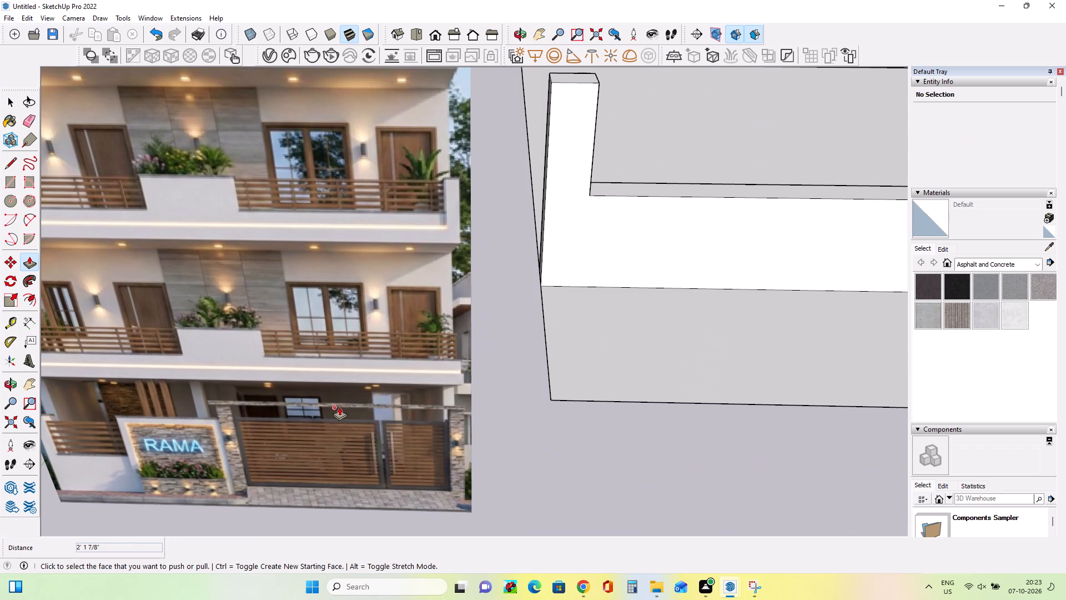
pyautogui.moveTo(379, 424); pyautogui.dragTo(380, 371, button='middle')
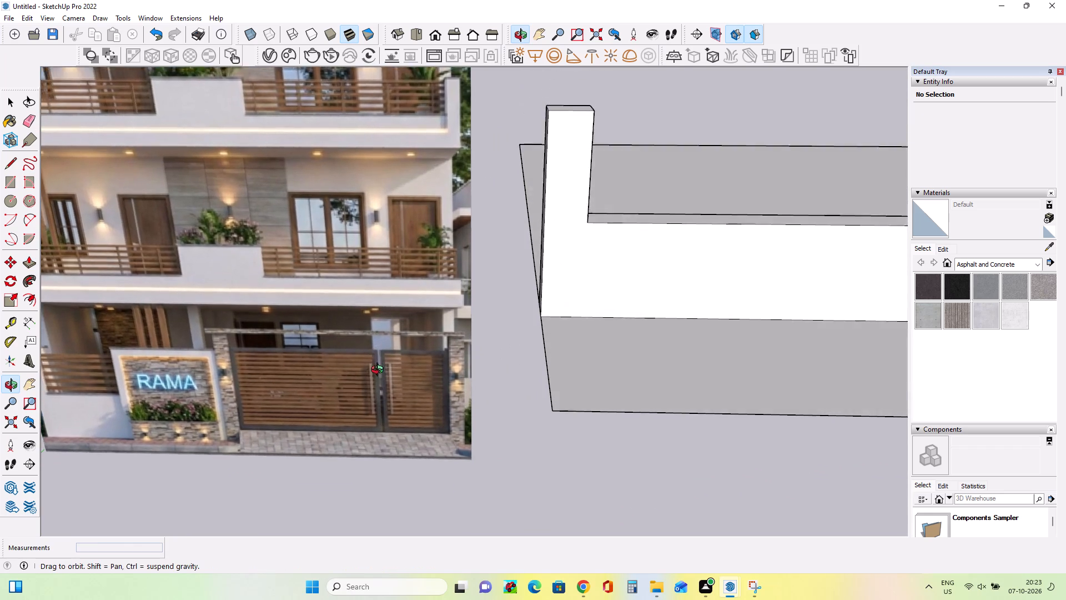
pyautogui.moveTo(380, 371); pyautogui.dragTo(349, 342, button='middle')
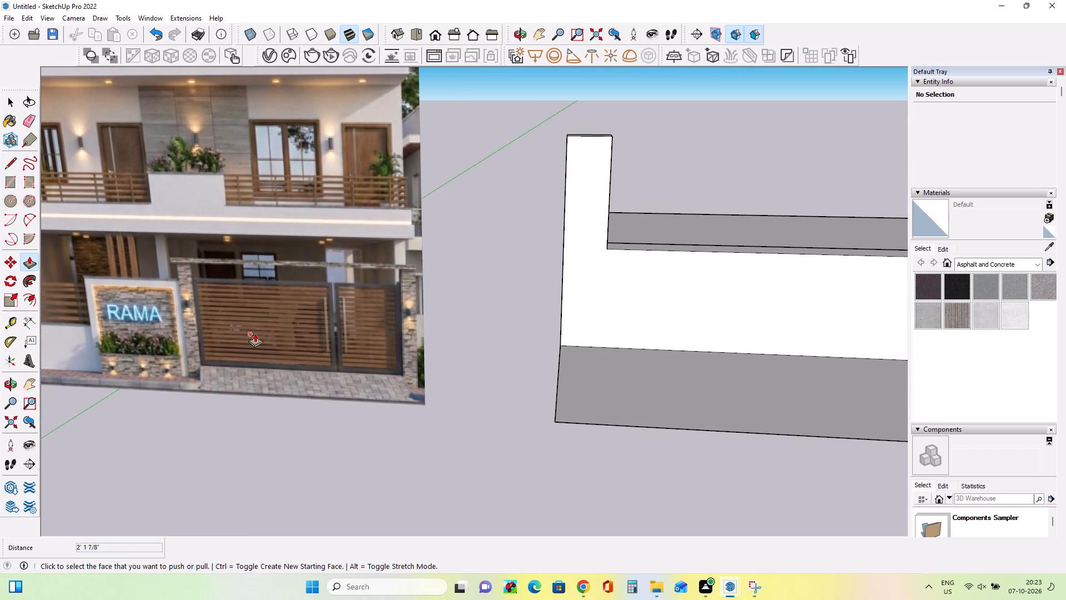
pyautogui.scroll(-1, 255, 333)
pyautogui.scroll(3, 372, 244)
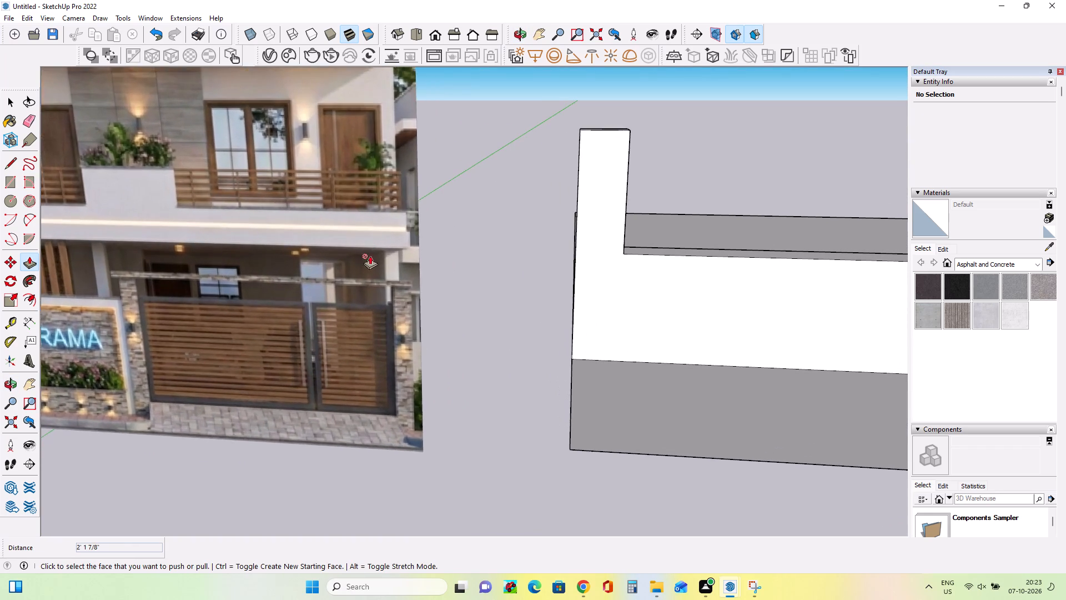
pyautogui.scroll(4, 358, 292)
pyautogui.moveTo(359, 300); pyautogui.dragTo(366, 326, button='middle')
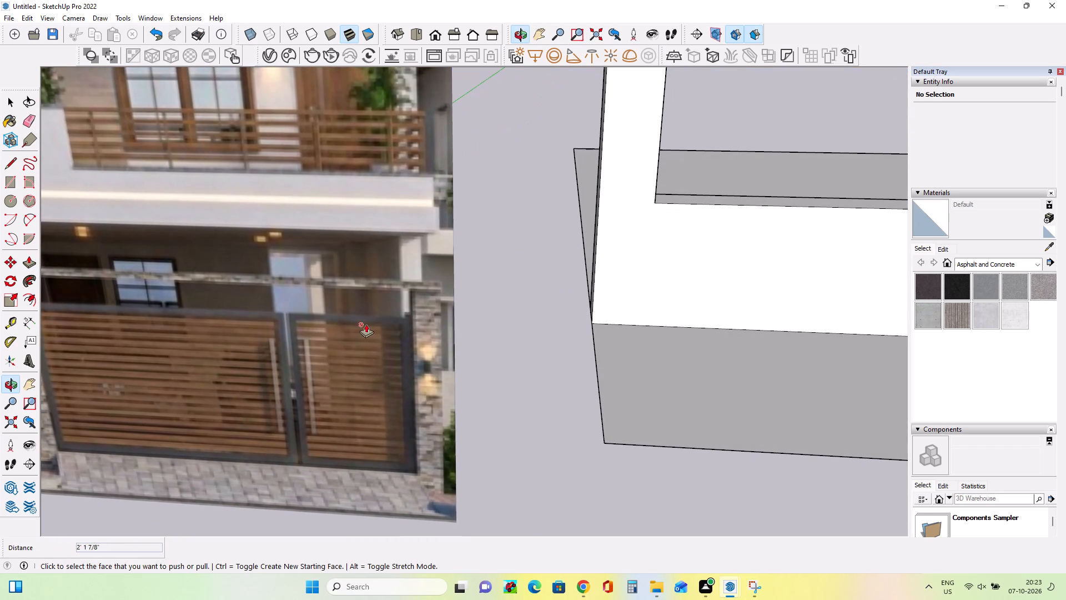
pyautogui.scroll(-4, 364, 321)
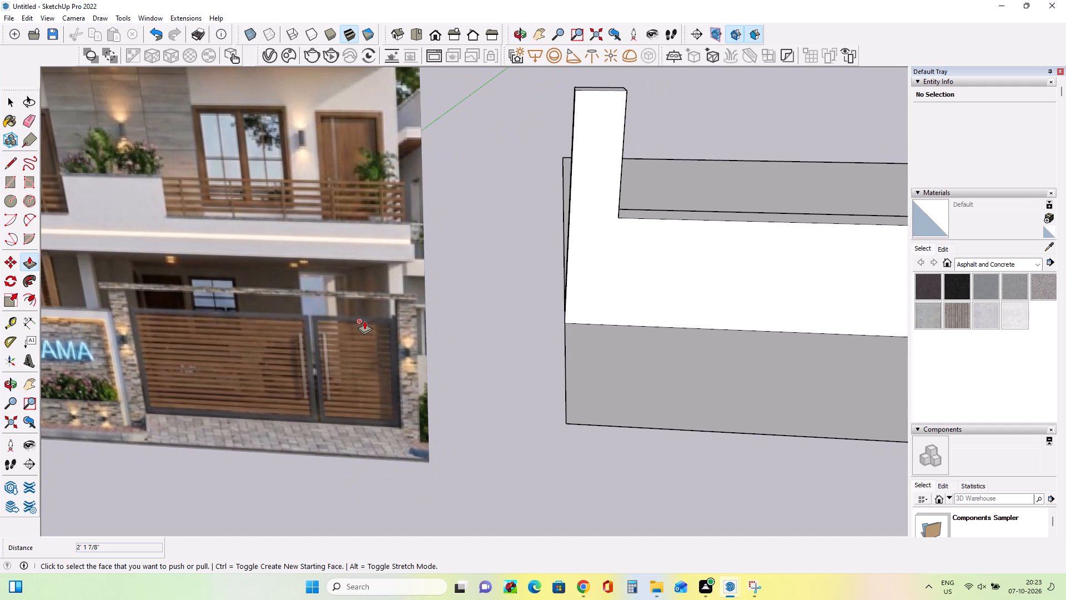
pyautogui.scroll(-3, 347, 311)
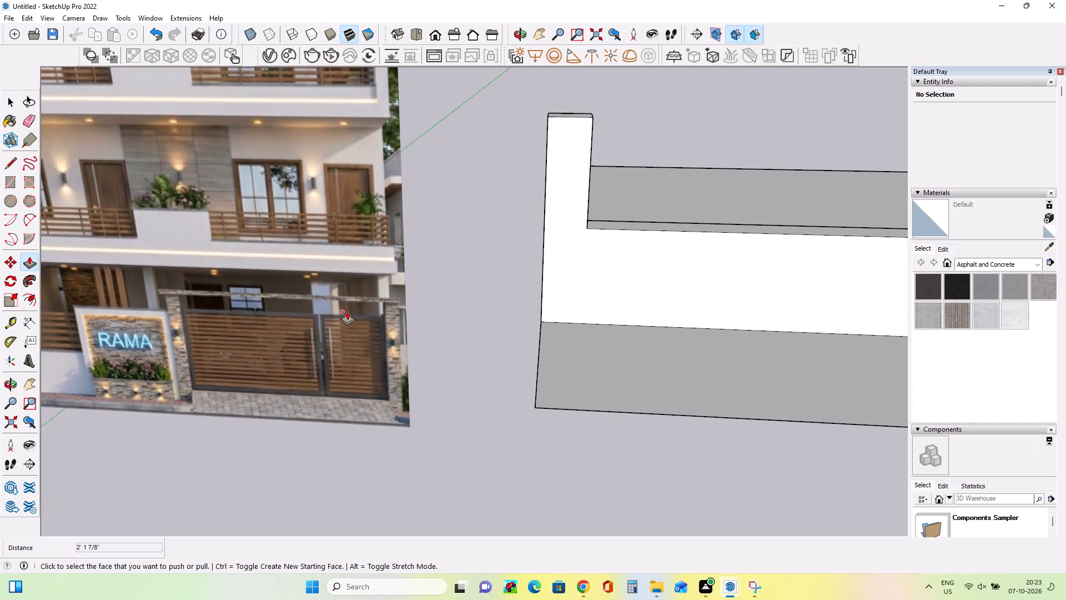
pyautogui.scroll(-1, 347, 311)
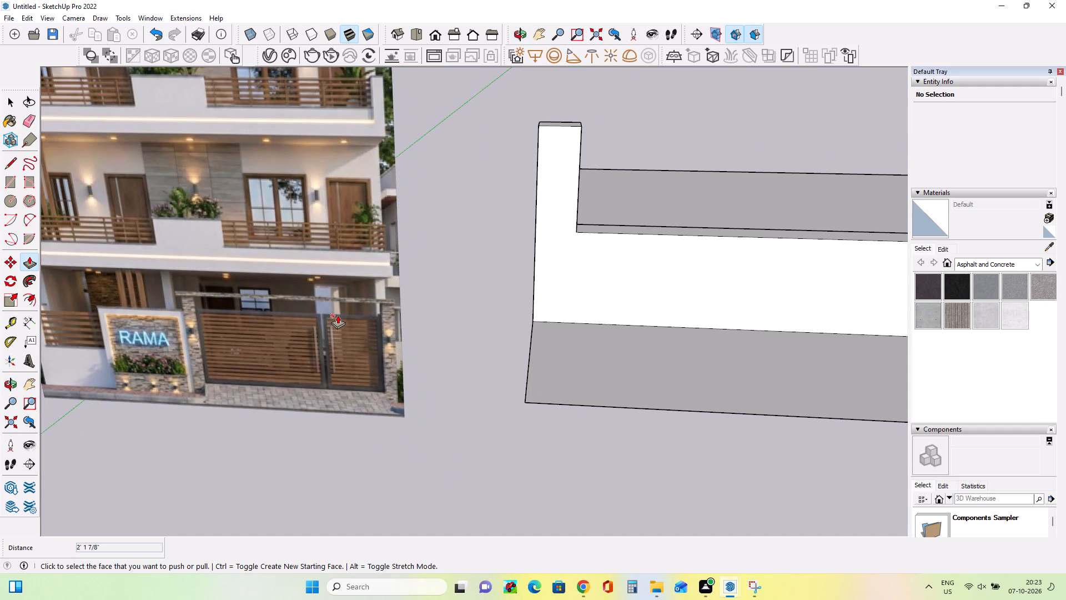
pyautogui.scroll(-1, 205, 330)
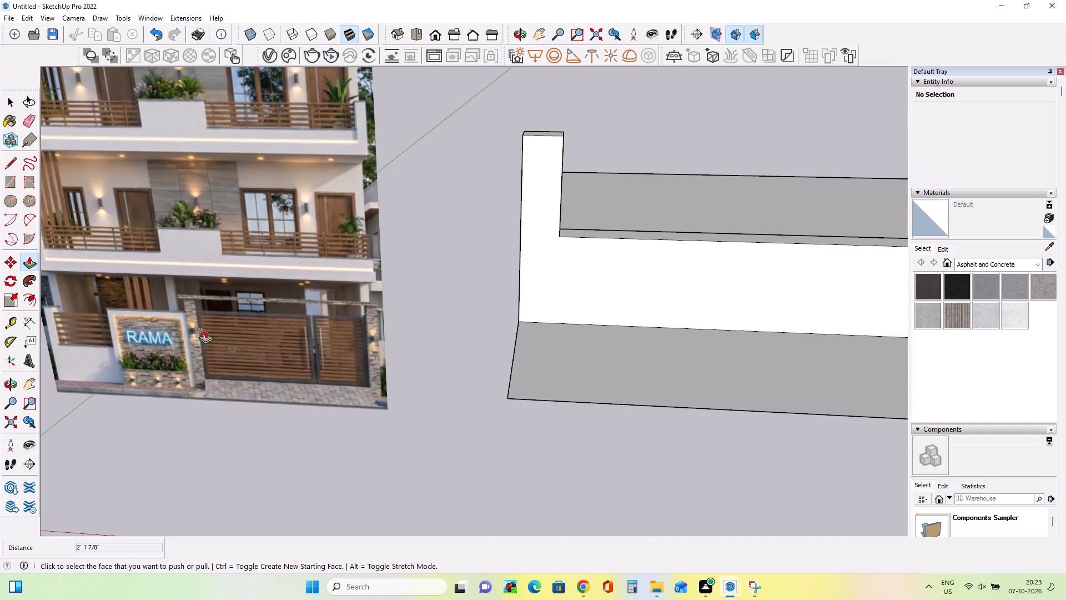
pyautogui.scroll(9, 183, 302)
pyautogui.scroll(-4, 183, 302)
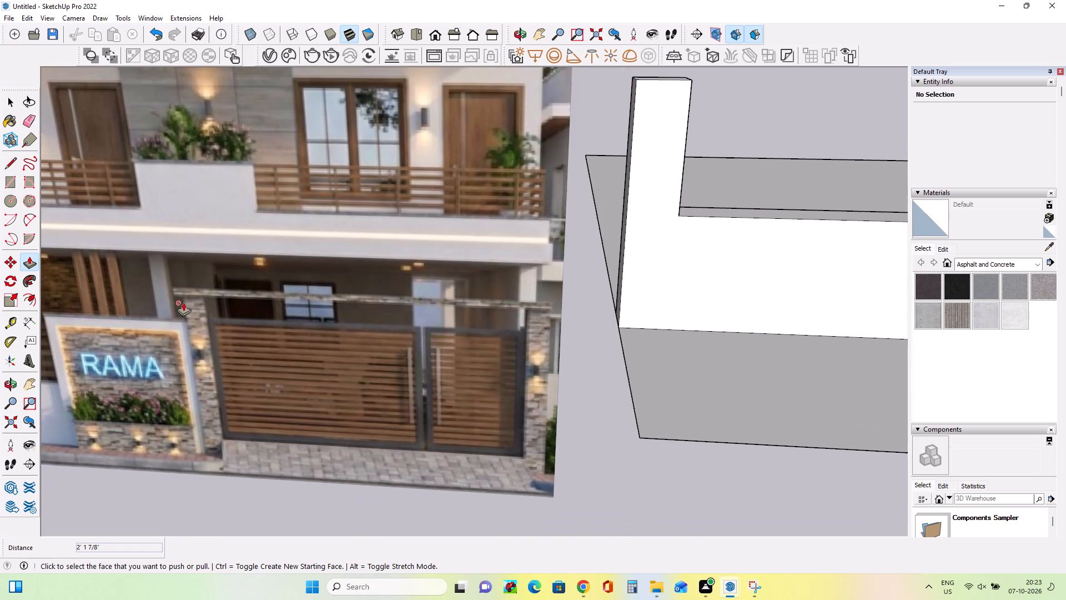
pyautogui.scroll(-12, 183, 302)
pyautogui.scroll(4, 163, 302)
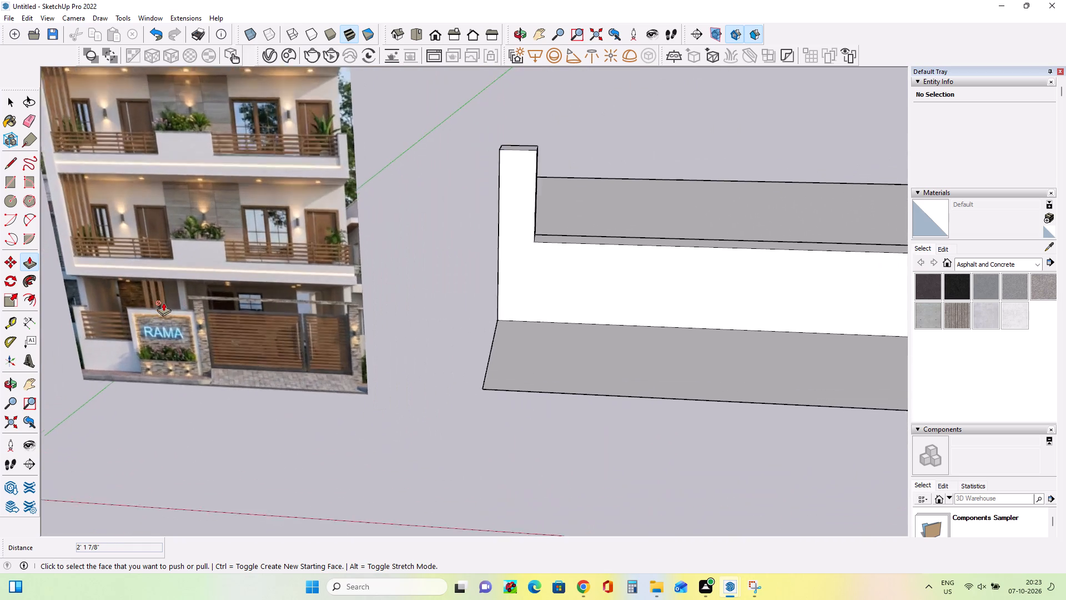
pyautogui.scroll(11, 163, 302)
pyautogui.scroll(-6, 163, 302)
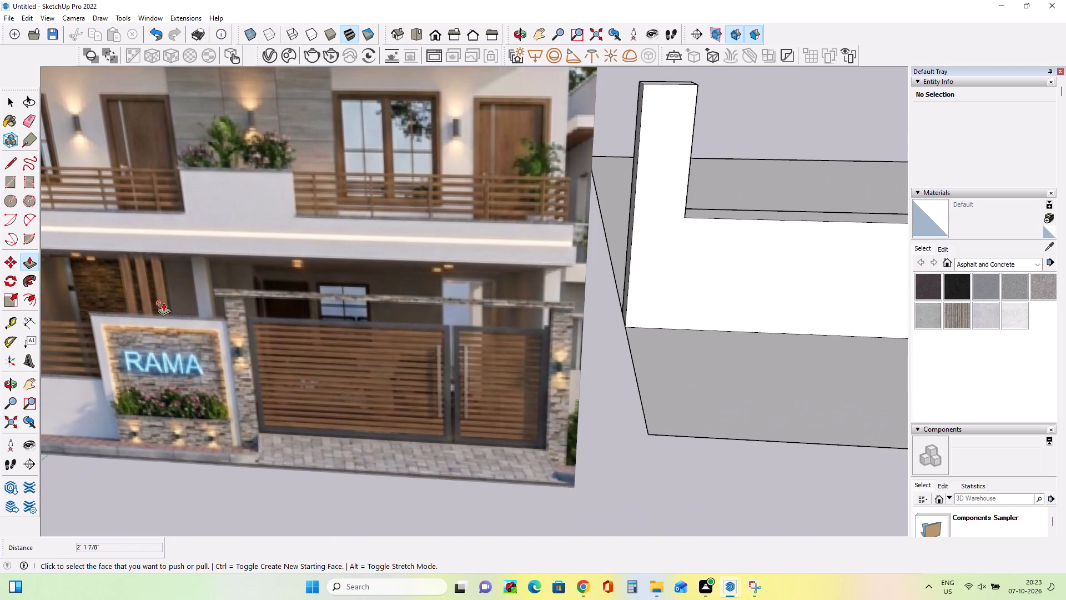
pyautogui.scroll(-11, 163, 302)
pyautogui.scroll(-5, 615, 259)
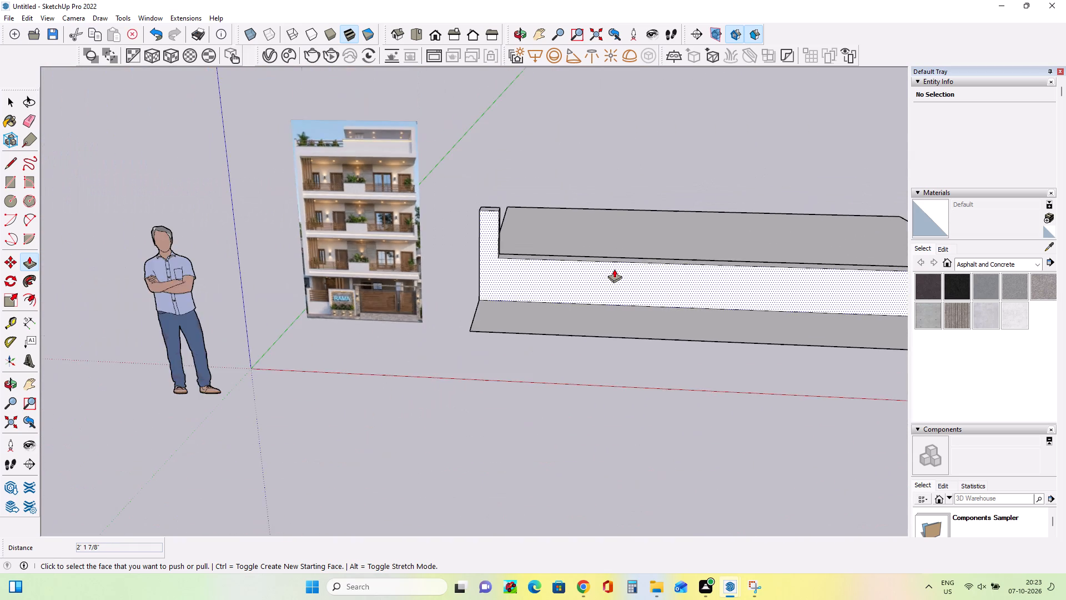
pyautogui.scroll(-4, 614, 269)
# Draw a rectangle about 14' 7" by 15' 1" on the base behind the wall, from its far side edge to its rear edge.
pyautogui.click(26, 377)
pyautogui.moveTo(420, 298); pyautogui.dragTo(388, 311)
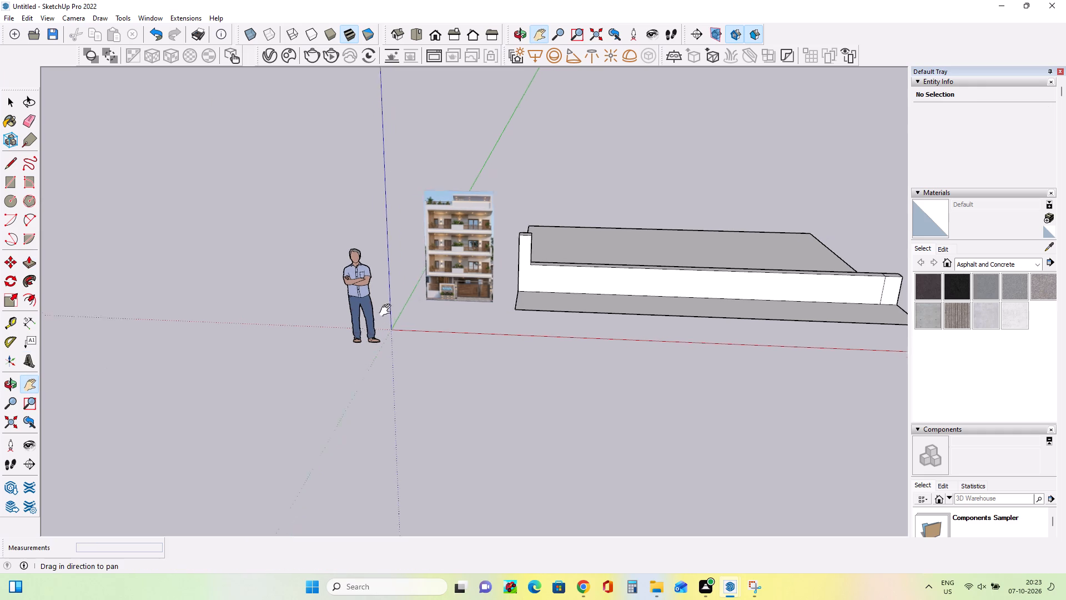
pyautogui.moveTo(388, 311); pyautogui.dragTo(169, 382)
pyautogui.moveTo(554, 356); pyautogui.dragTo(575, 334, button='middle')
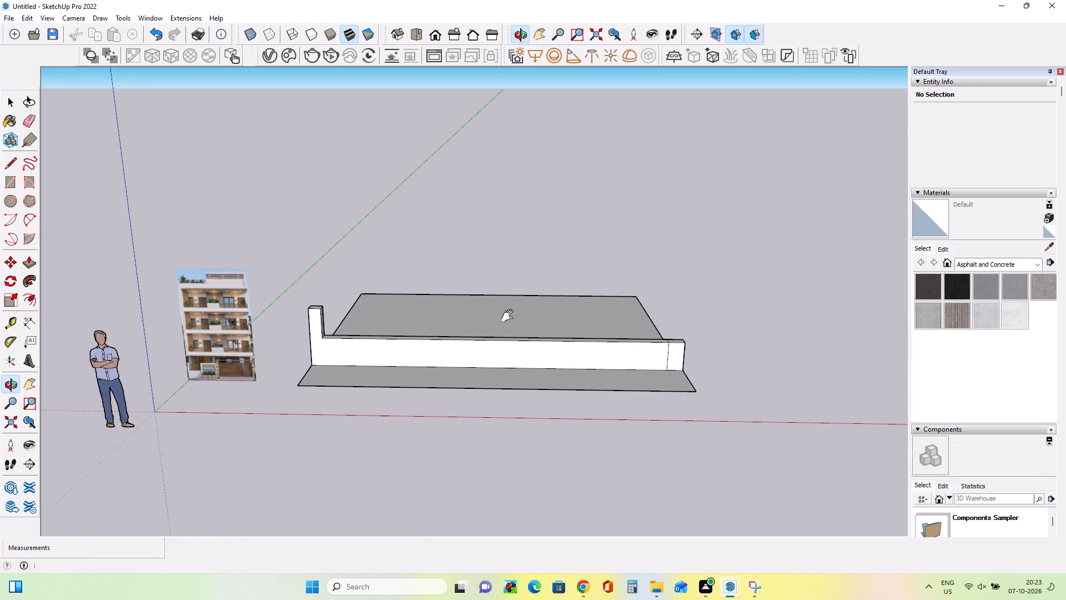
pyautogui.scroll(2, 510, 316)
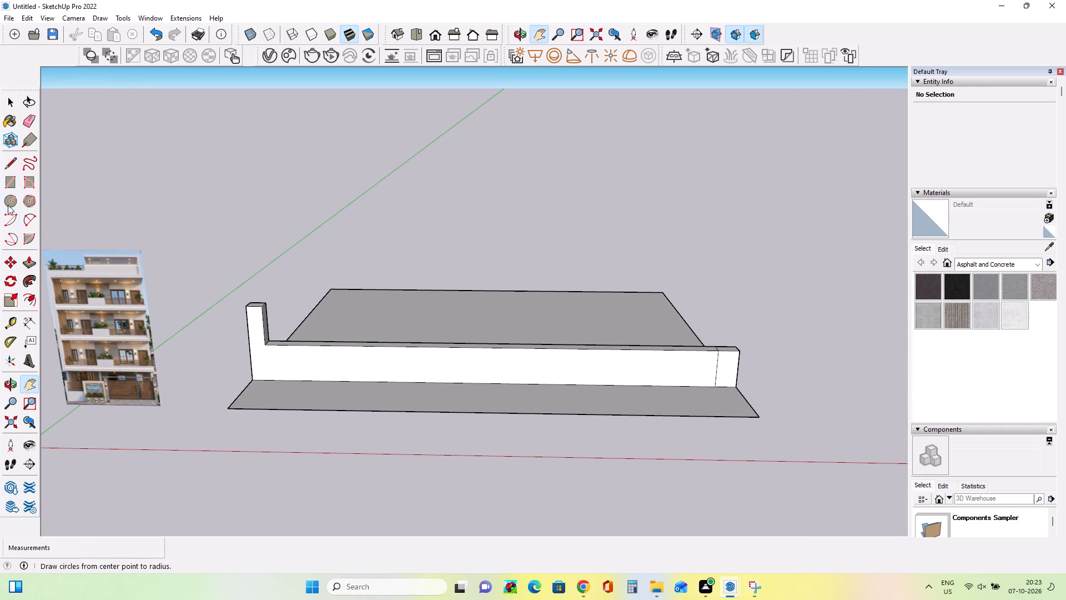
pyautogui.click(8, 179)
pyautogui.moveTo(552, 359); pyautogui.dragTo(562, 393, button='middle')
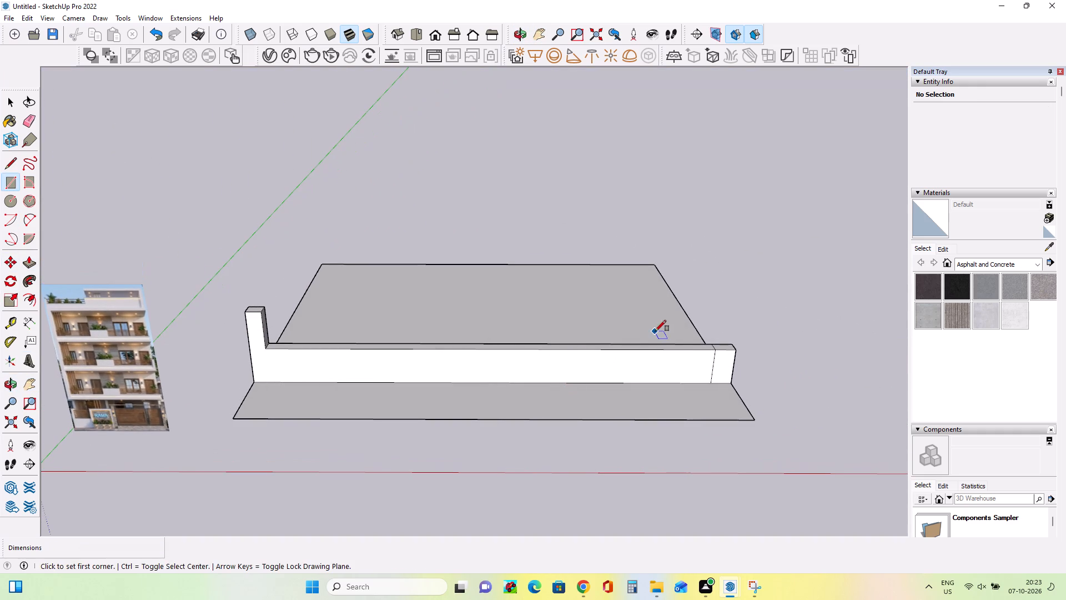
pyautogui.moveTo(656, 343); pyautogui.dragTo(657, 388, button='middle')
pyautogui.moveTo(700, 331); pyautogui.dragTo(699, 351, button='middle')
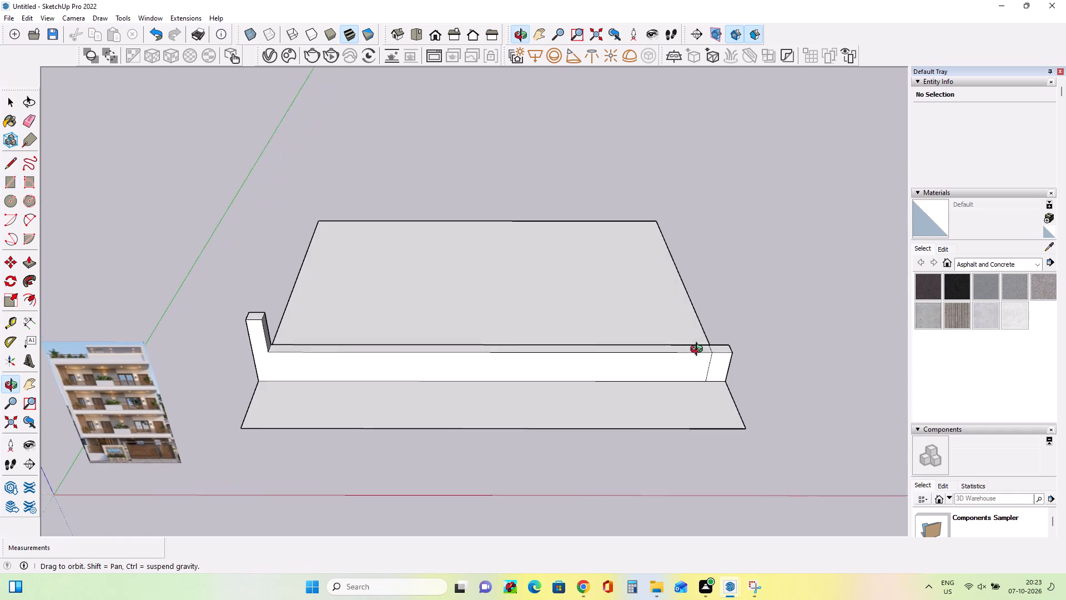
pyautogui.moveTo(699, 351); pyautogui.dragTo(697, 368, button='middle')
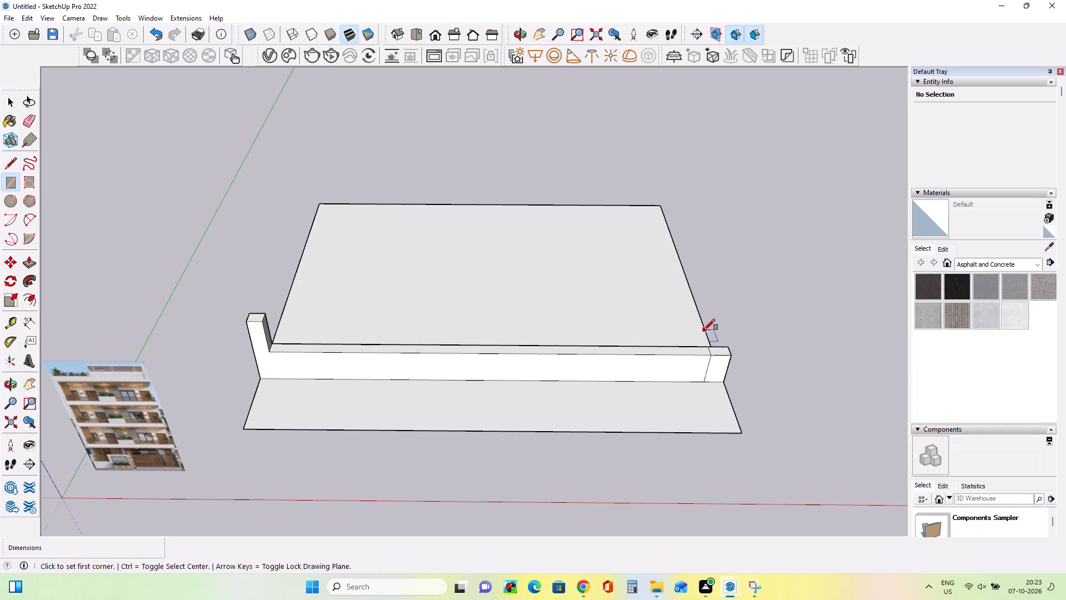
pyautogui.click(704, 330)
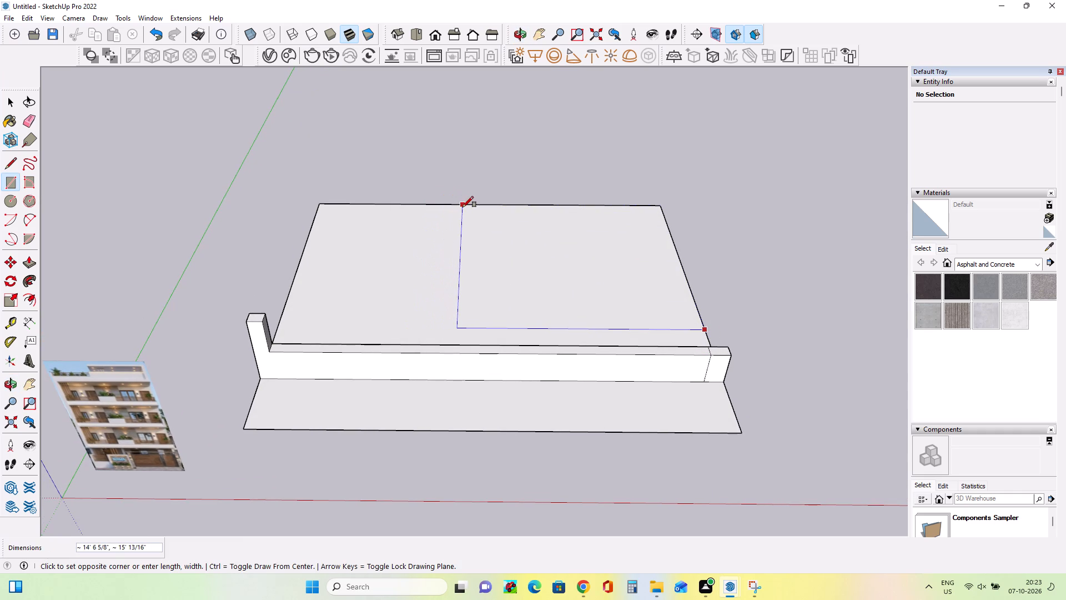
pyautogui.click(462, 207)
# Draw a rectangle on the base beside the first one, from their shared rear-edge corner to the foot of the raised end pillar.
pyautogui.moveTo(519, 312); pyautogui.dragTo(596, 231, button='middle')
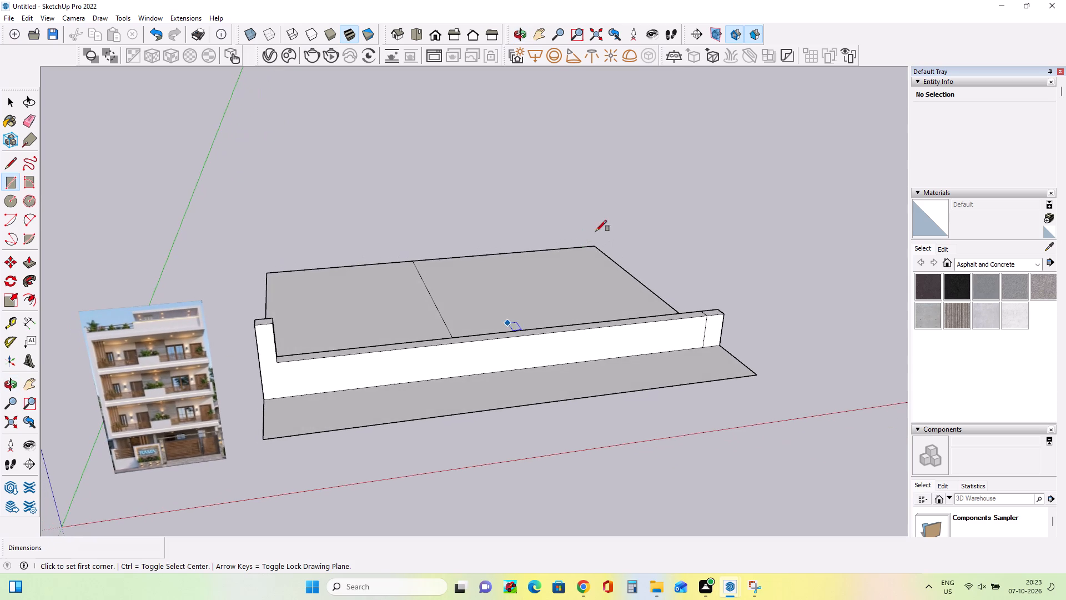
pyautogui.scroll(4, 495, 318)
pyautogui.moveTo(512, 328); pyautogui.dragTo(436, 437, button='middle')
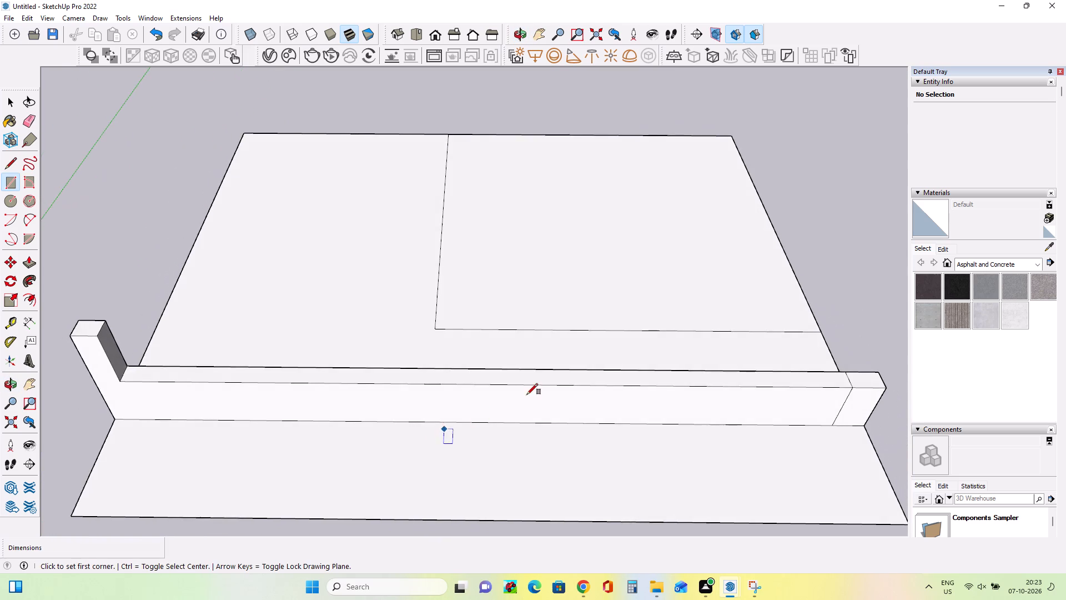
pyautogui.scroll(-11, 579, 366)
pyautogui.moveTo(532, 379); pyautogui.dragTo(562, 490, button='middle')
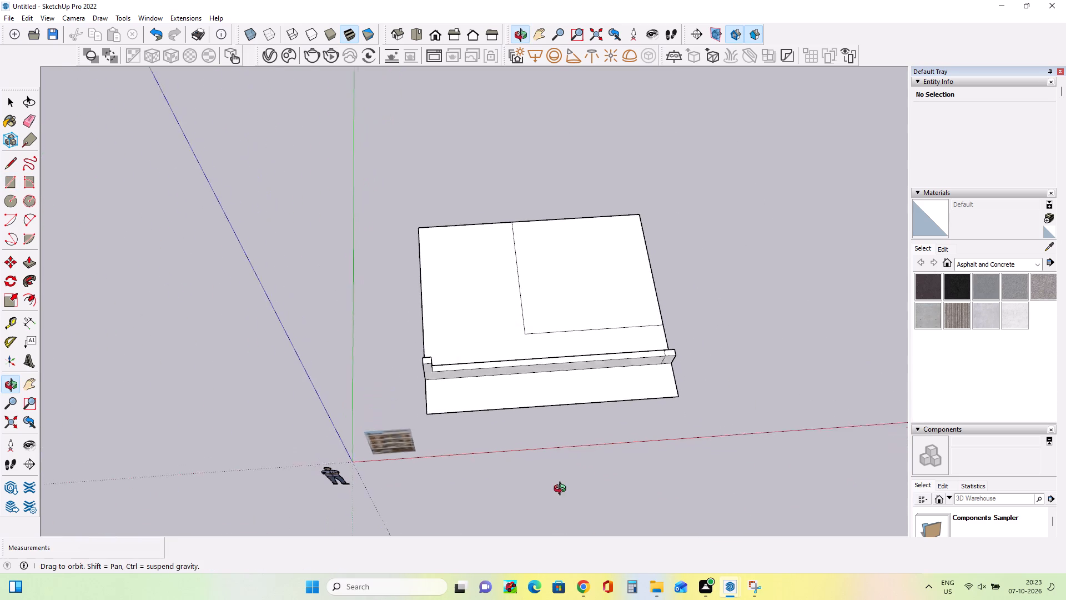
pyautogui.moveTo(562, 490); pyautogui.dragTo(569, 514, button='middle')
pyautogui.moveTo(481, 329); pyautogui.dragTo(534, 397, button='middle')
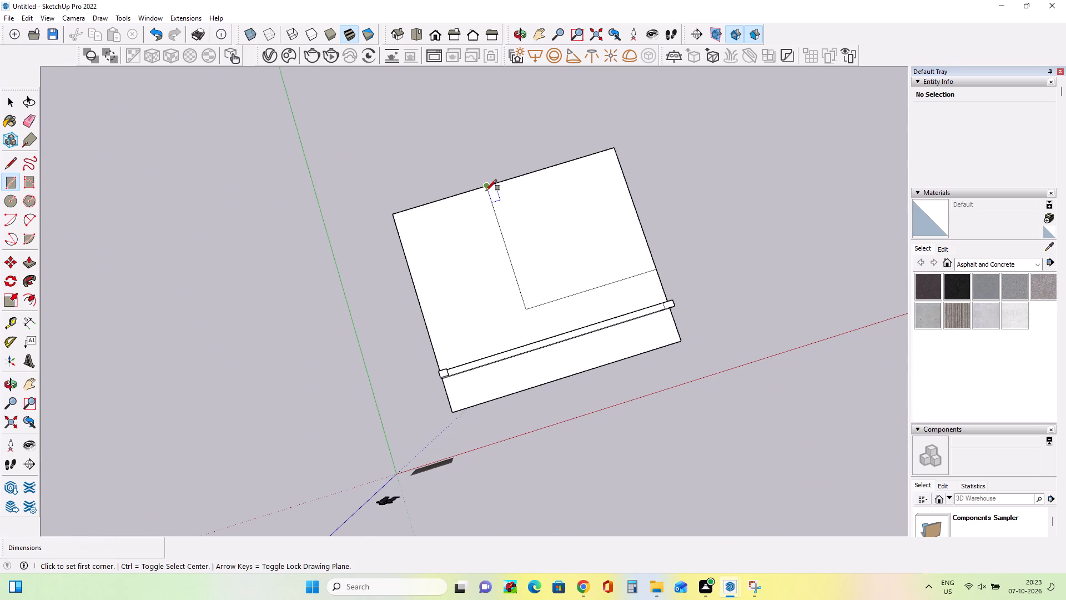
pyautogui.click(486, 191)
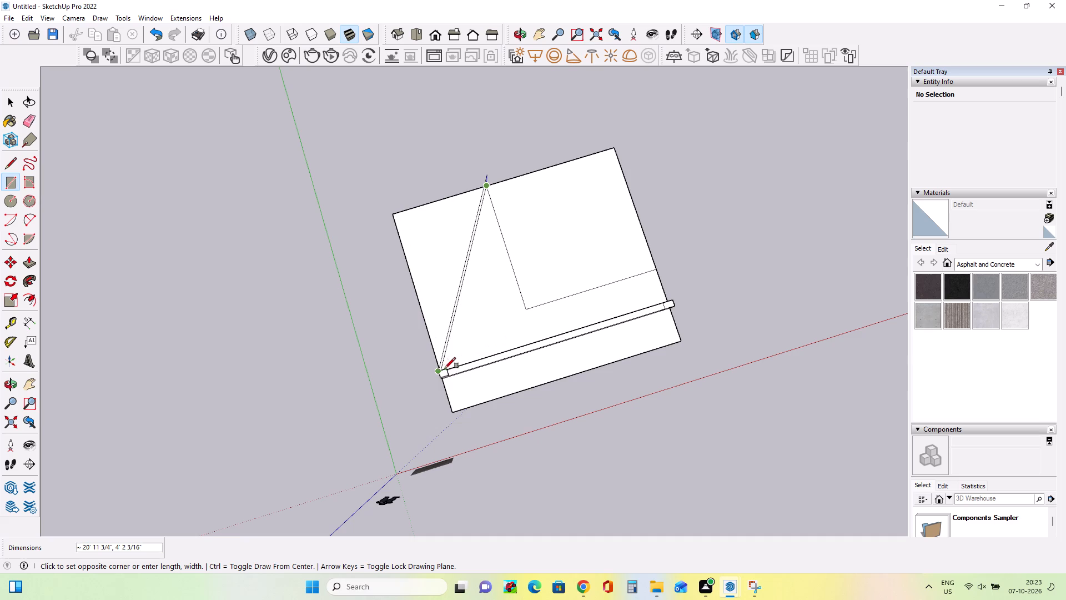
pyautogui.scroll(6, 446, 368)
pyautogui.moveTo(432, 382); pyautogui.dragTo(659, 285, button='middle')
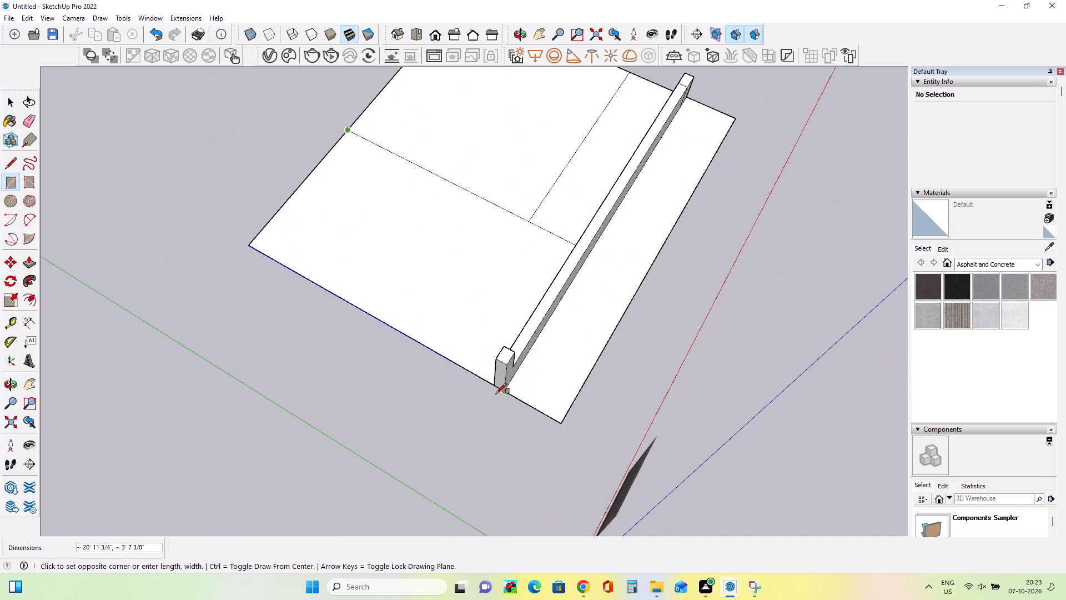
pyautogui.click(494, 380)
# Push/Pull the 14' 7" by 15' 1" rectangle behind the wall upward into a block taller than the end pillar.
pyautogui.moveTo(586, 360); pyautogui.dragTo(487, 361, button='middle')
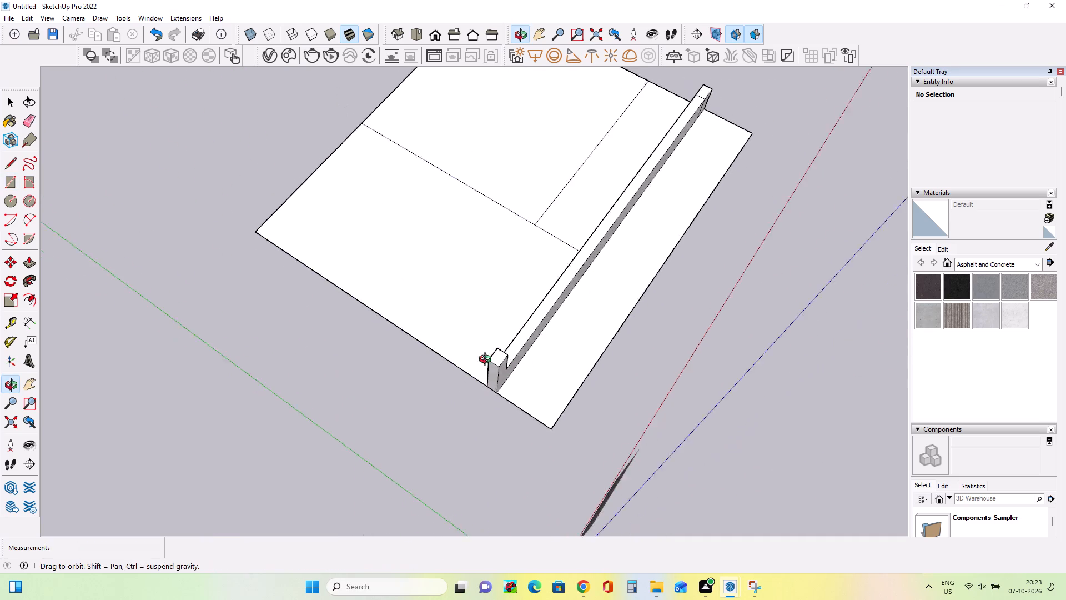
pyautogui.moveTo(487, 361); pyautogui.dragTo(167, 331, button='middle')
pyautogui.scroll(-9, 504, 279)
pyautogui.moveTo(568, 324); pyautogui.dragTo(598, 245, button='middle')
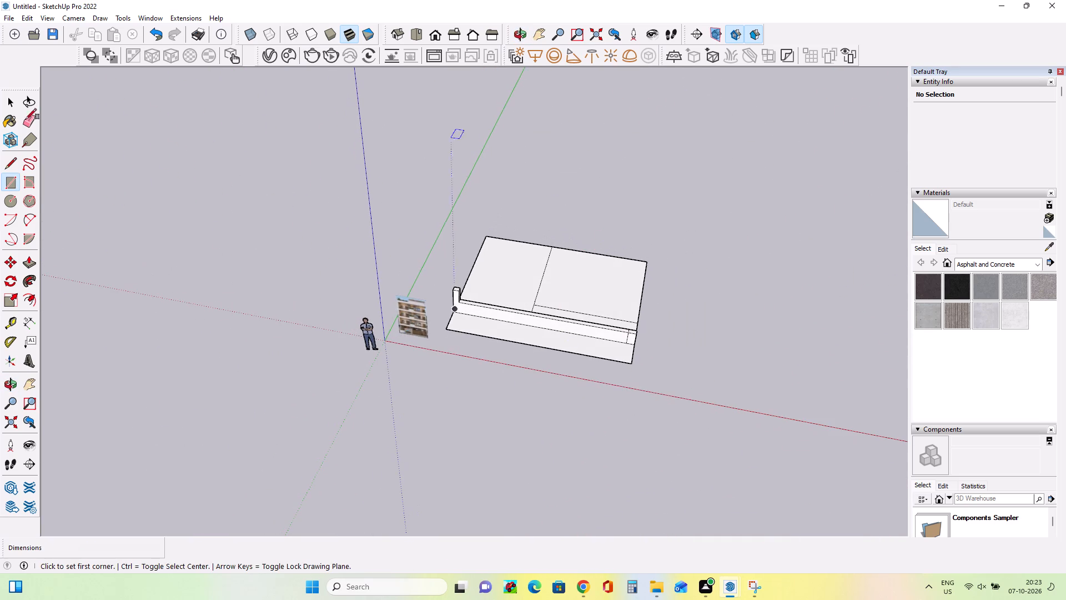
pyautogui.click(27, 265)
pyautogui.moveTo(521, 317); pyautogui.dragTo(541, 288, button='middle')
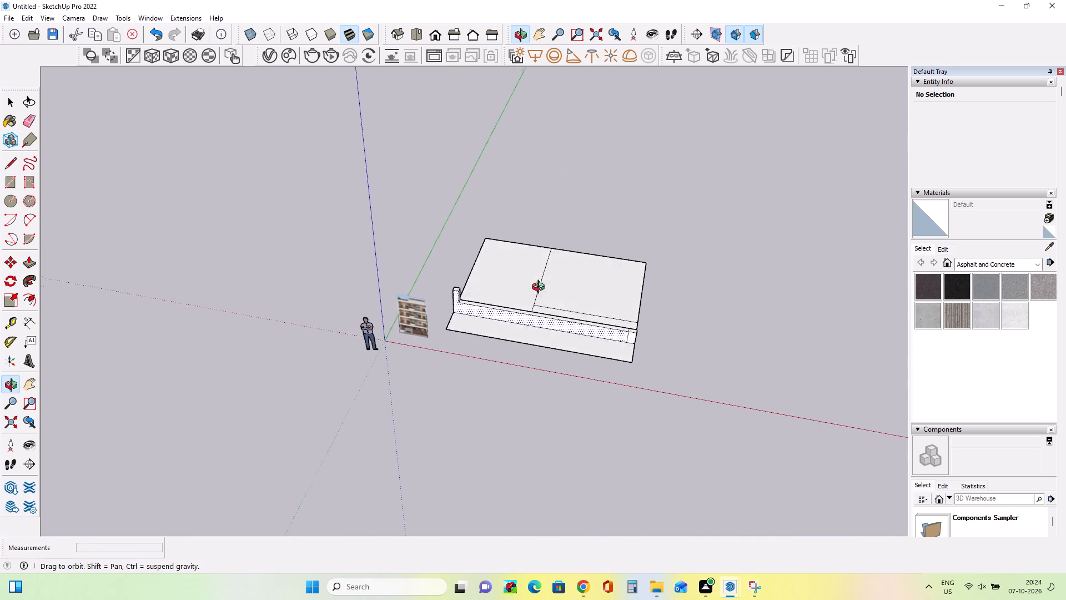
pyautogui.moveTo(541, 288); pyautogui.dragTo(557, 269, button='middle')
pyautogui.click(580, 275)
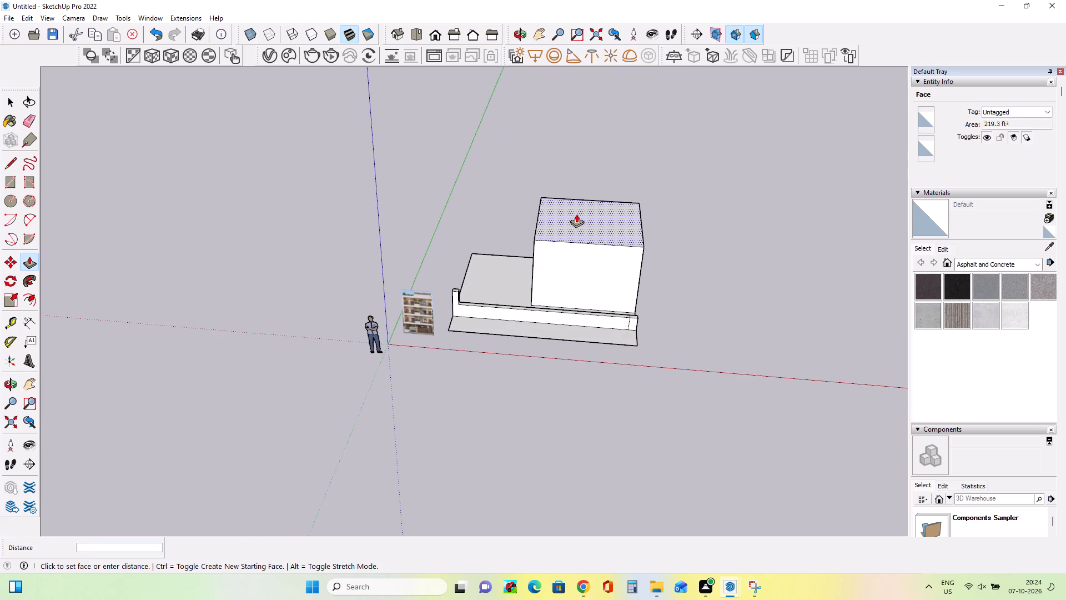
pyautogui.click(578, 231)
pyautogui.moveTo(533, 351); pyautogui.dragTo(573, 329, button='middle')
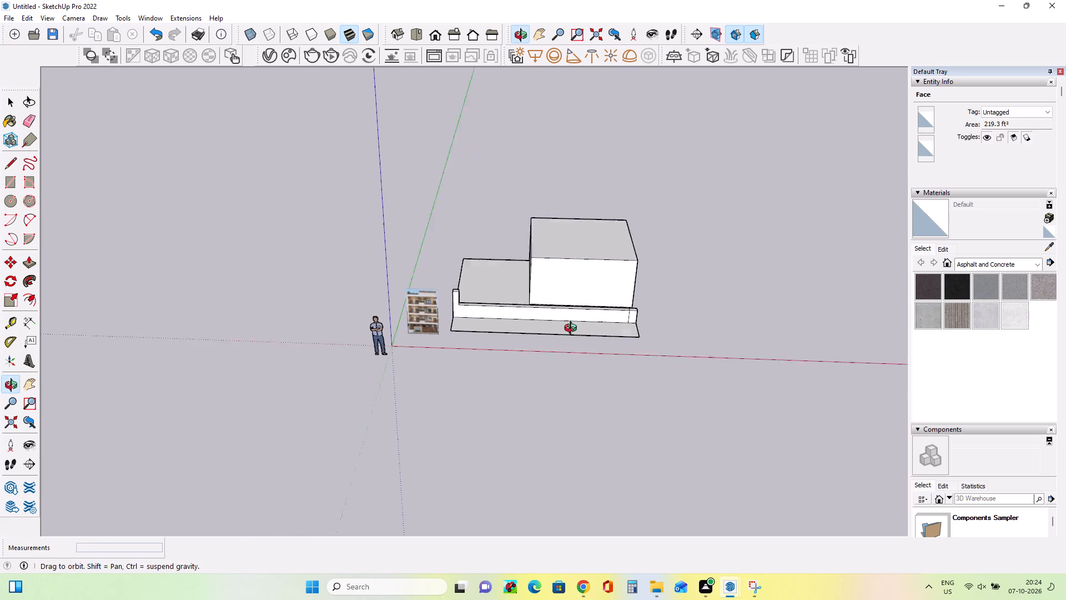
# Push/Pull the second rectangle beside the end pillar upward, past the wall and pillar tops, to the adjacent block's height.
pyautogui.moveTo(573, 329); pyautogui.dragTo(593, 315, button='middle')
pyautogui.scroll(7, 541, 280)
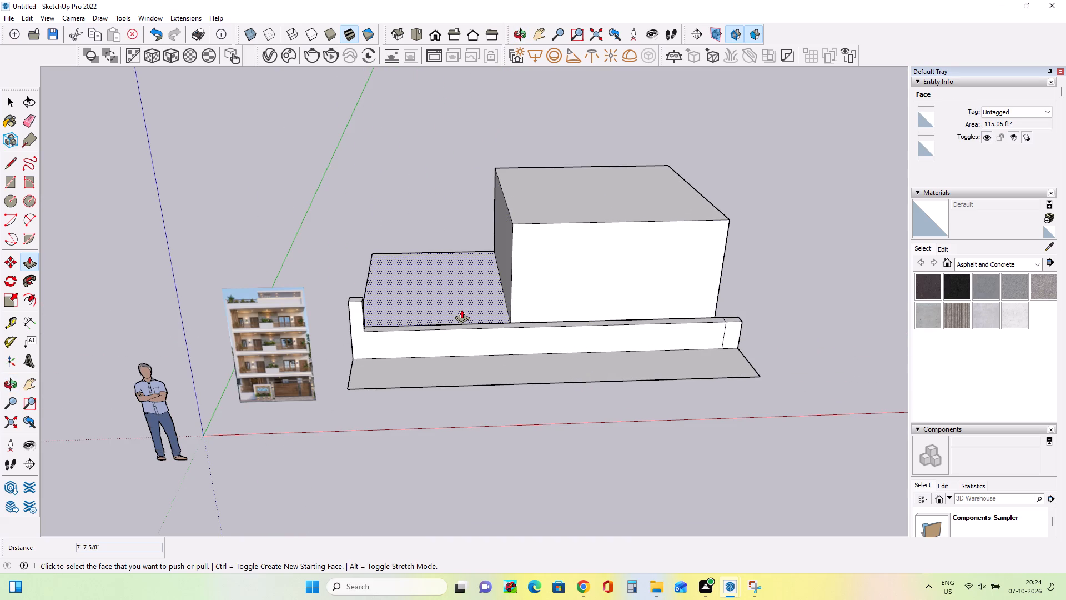
pyautogui.click(461, 309)
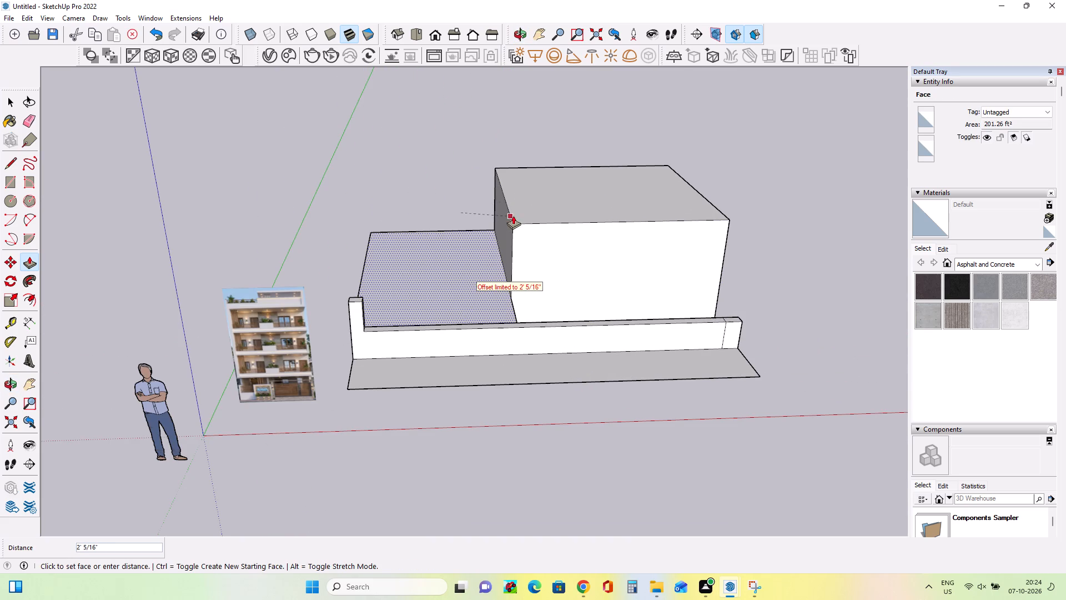
pyautogui.click(506, 237)
pyautogui.click(483, 303)
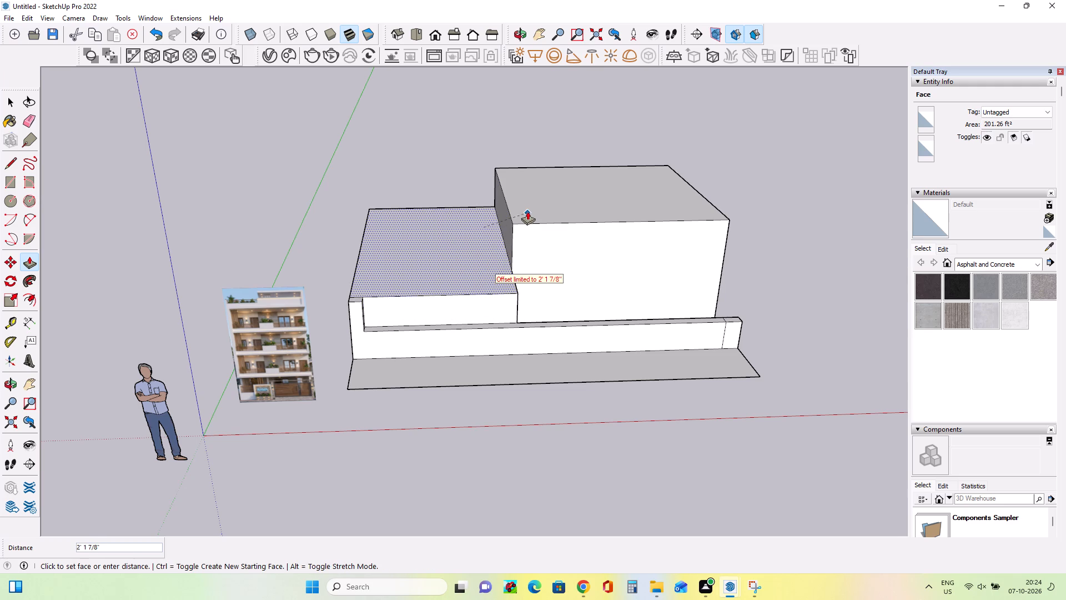
pyautogui.click(526, 210)
pyautogui.click(484, 261)
pyautogui.click(522, 200)
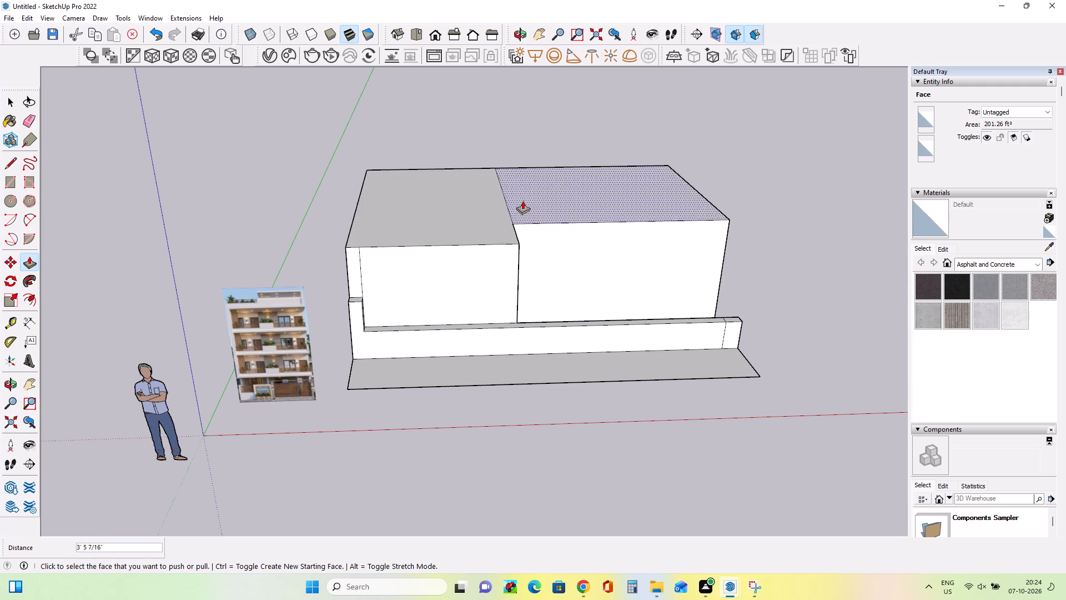
# Push/Pull the front face of the block beside the end pillar back about 1' 2 9/16", leaving a ledge behind the wall.
pyautogui.scroll(1, 369, 305)
pyautogui.moveTo(369, 303); pyautogui.dragTo(398, 274, button='middle')
pyautogui.scroll(4, 359, 275)
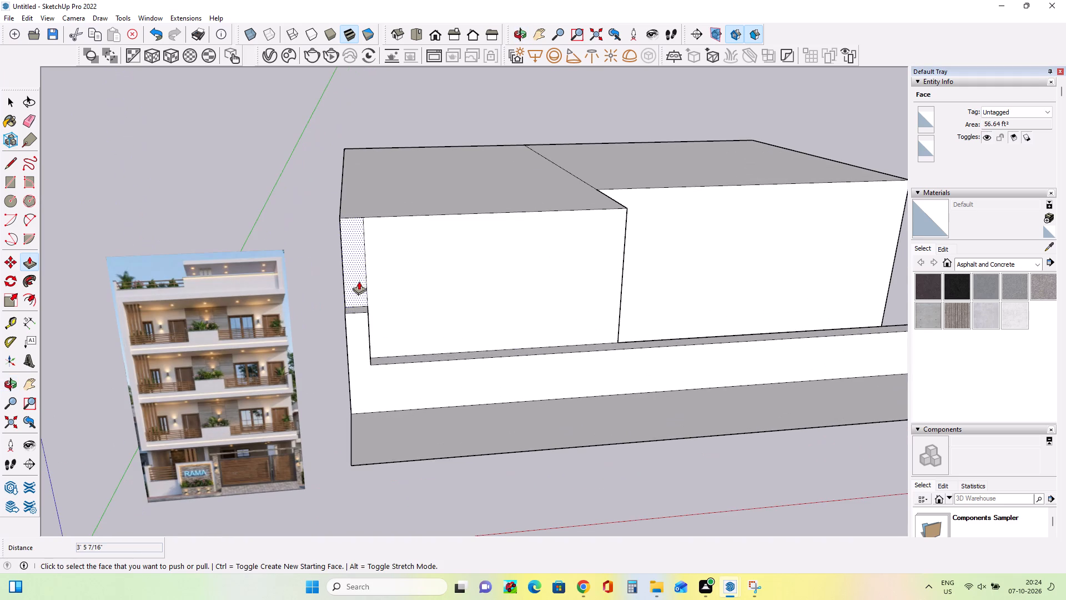
pyautogui.moveTo(433, 362); pyautogui.dragTo(350, 426, button='middle')
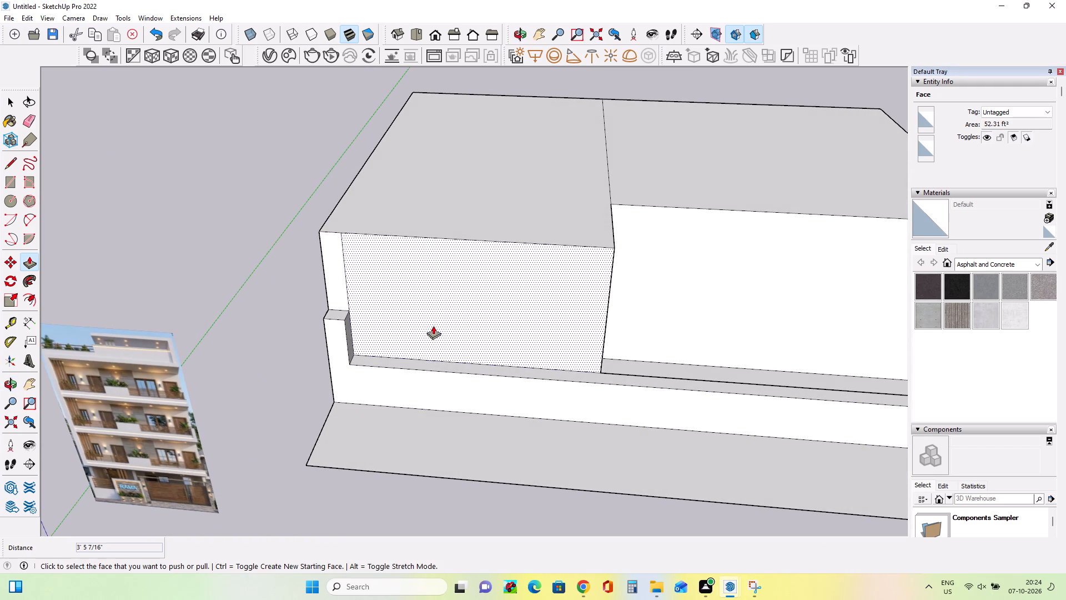
pyautogui.click(456, 312)
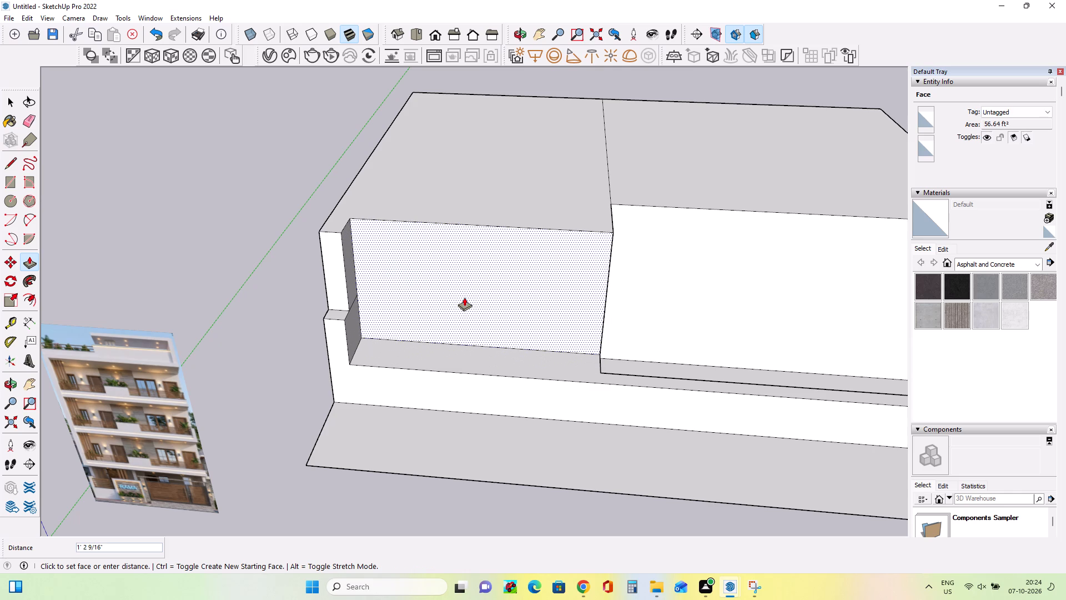
pyautogui.click(464, 297)
# Draw a line about 10' 1" long across the ledge, continuing the wall's rear top edge from the recessed block to the end pillar.
pyautogui.scroll(-8, 377, 360)
pyautogui.moveTo(510, 382); pyautogui.dragTo(538, 340, button='middle')
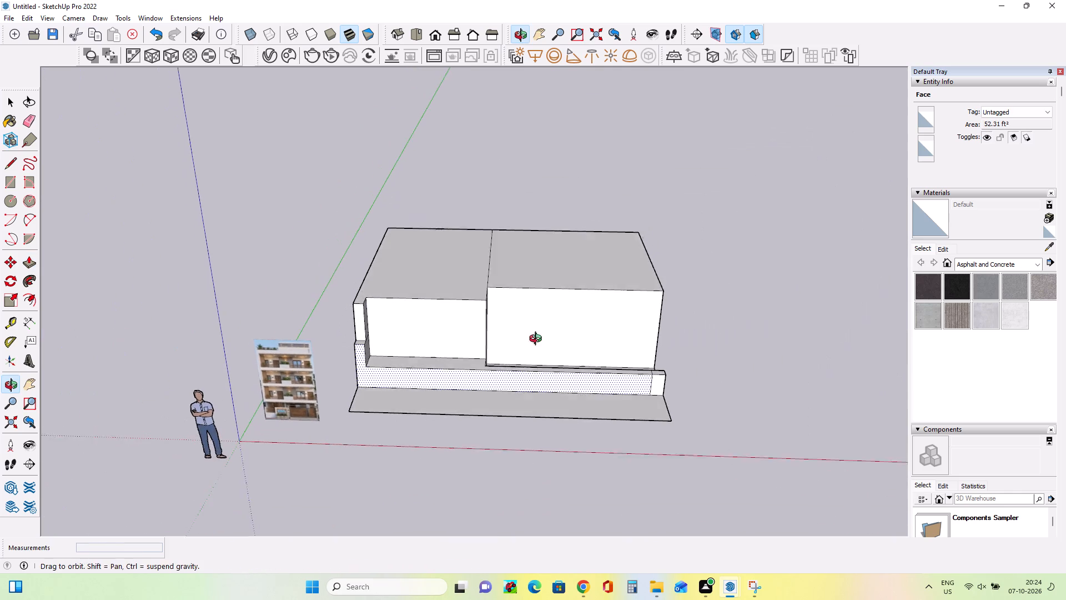
pyautogui.moveTo(538, 340); pyautogui.dragTo(538, 339, button='middle')
pyautogui.scroll(4, 527, 328)
pyautogui.moveTo(462, 385); pyautogui.dragTo(478, 416, button='middle')
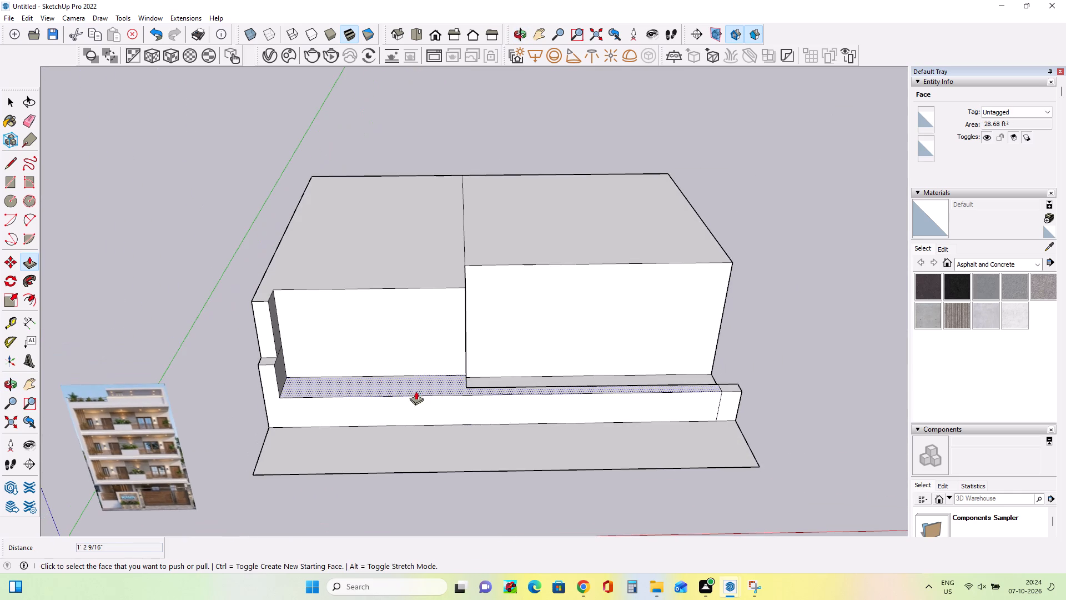
pyautogui.scroll(4, 370, 385)
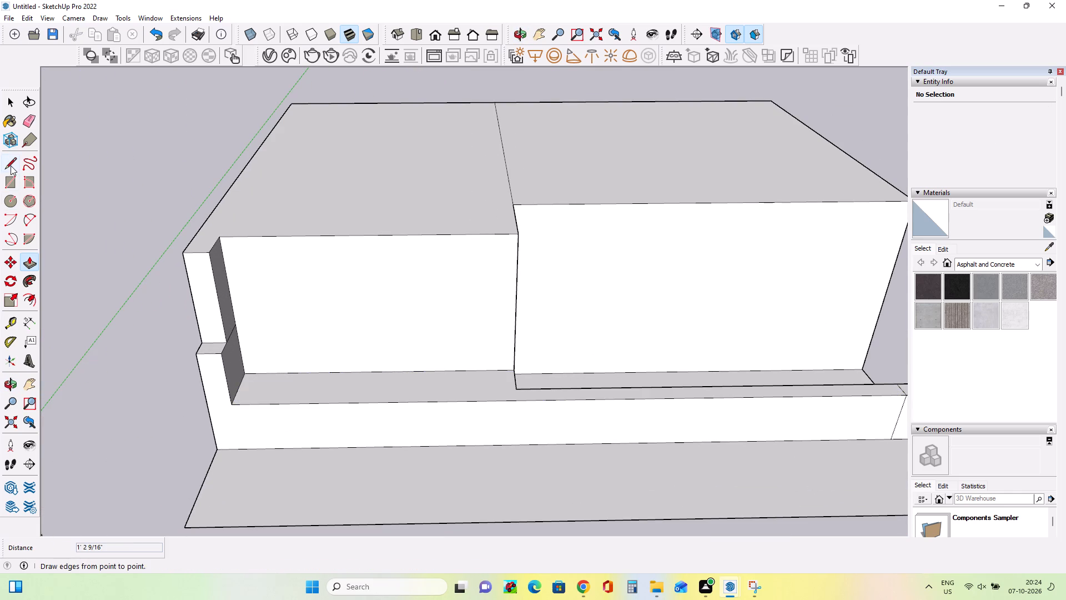
pyautogui.click(11, 166)
pyautogui.click(517, 388)
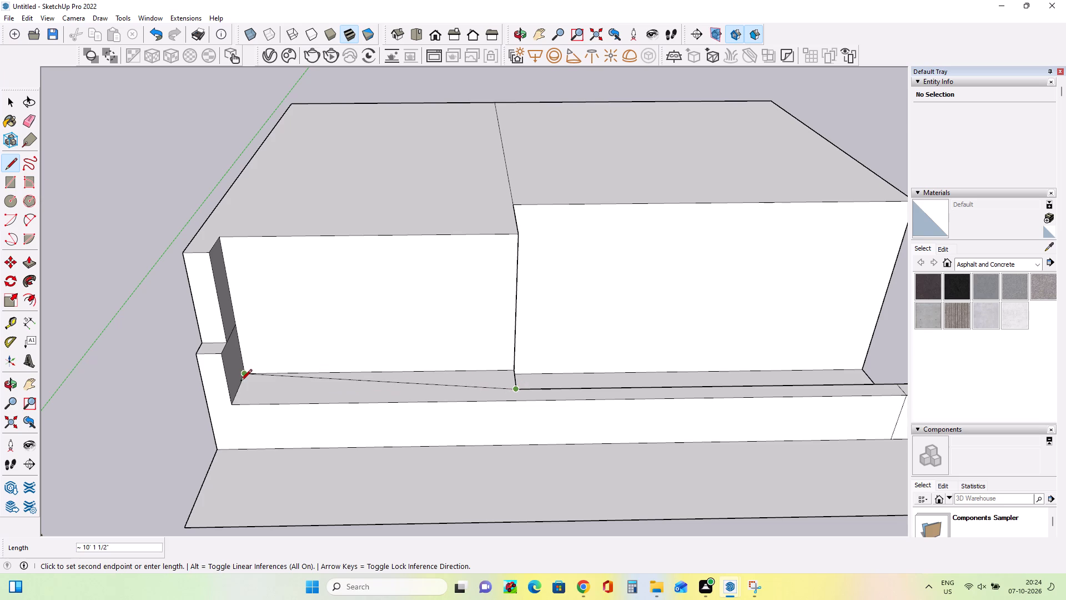
pyautogui.click(238, 387)
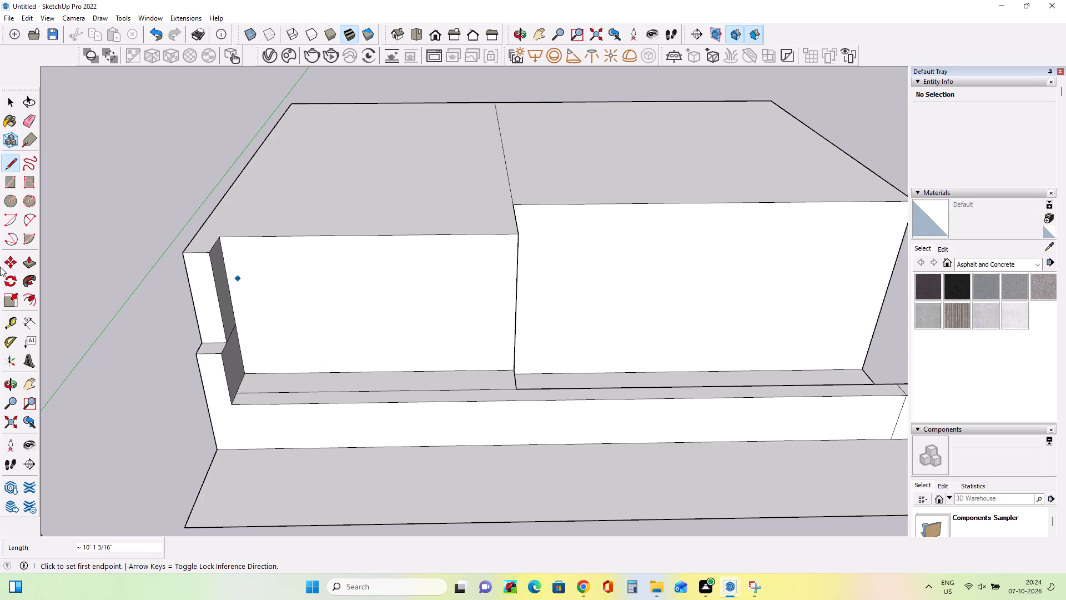
# Push/Pull the ledge strip behind the wall down about 2' 5/16" to the level of the base.
pyautogui.click(28, 262)
pyautogui.click(420, 378)
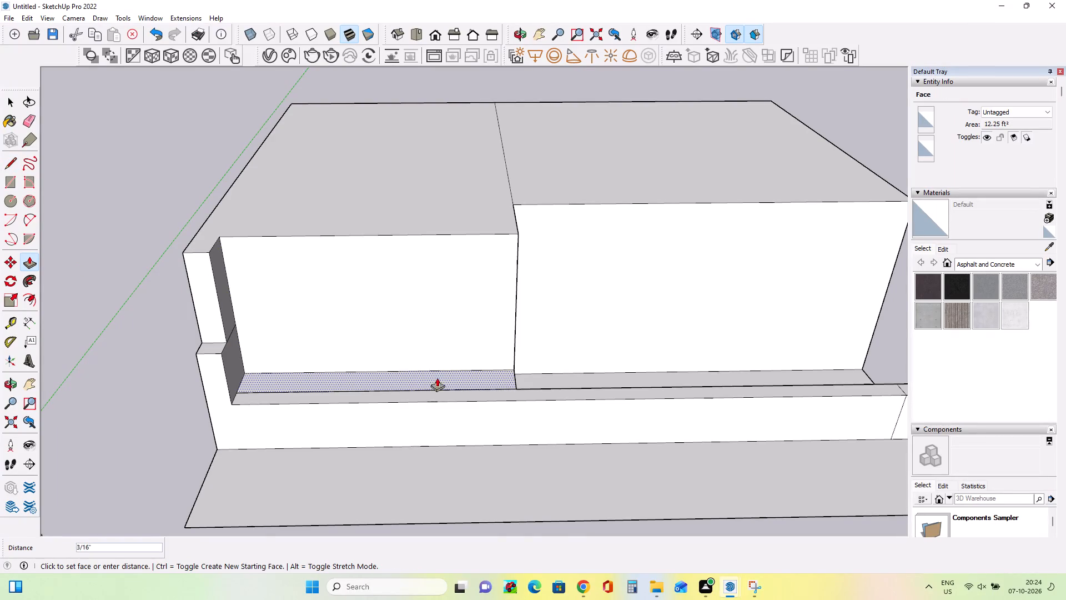
pyautogui.click(554, 376)
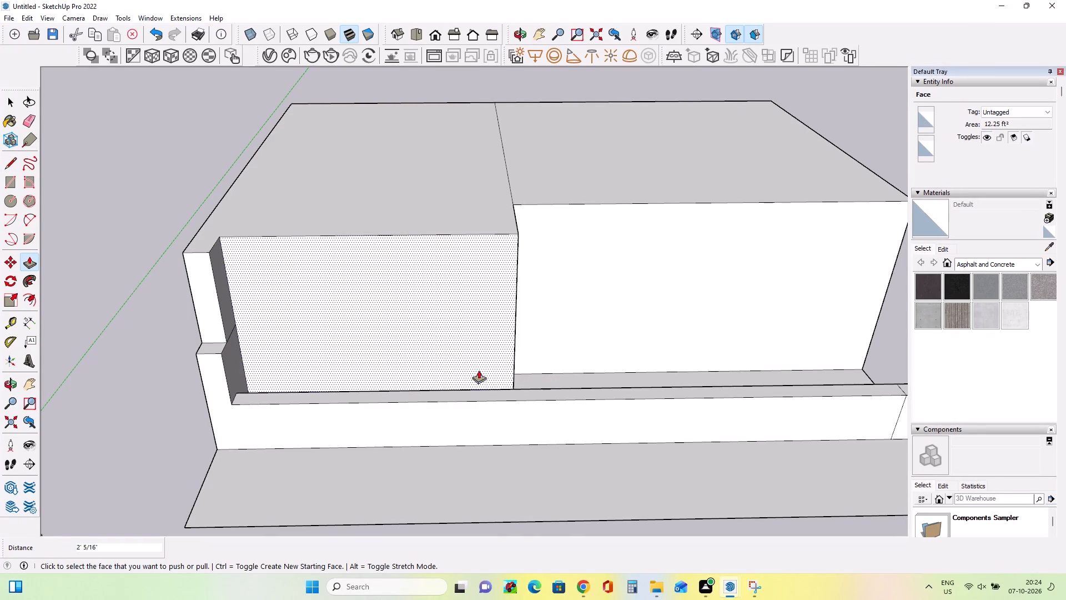
# Draw a vertical line on the end pillar's inner side, from the wall's rear top corner to the pillar's top edge.
pyautogui.moveTo(458, 365); pyautogui.dragTo(421, 322, button='middle')
pyautogui.scroll(-4, 418, 313)
pyautogui.moveTo(410, 324); pyautogui.dragTo(480, 317, button='middle')
pyautogui.moveTo(266, 354); pyautogui.dragTo(178, 435, button='middle')
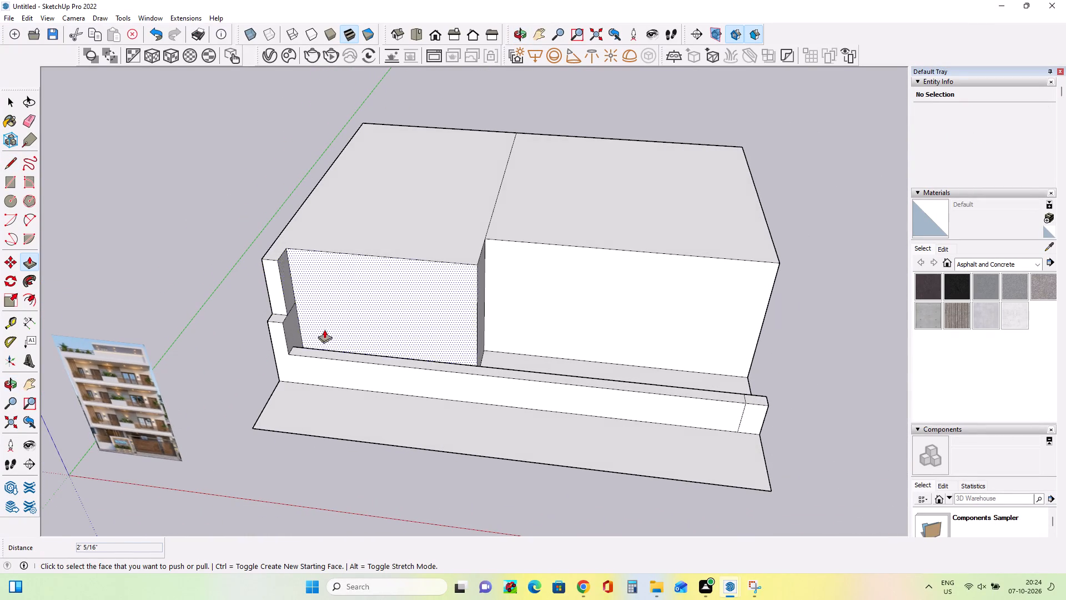
pyautogui.moveTo(324, 330); pyautogui.dragTo(245, 375, button='middle')
pyautogui.scroll(4, 316, 319)
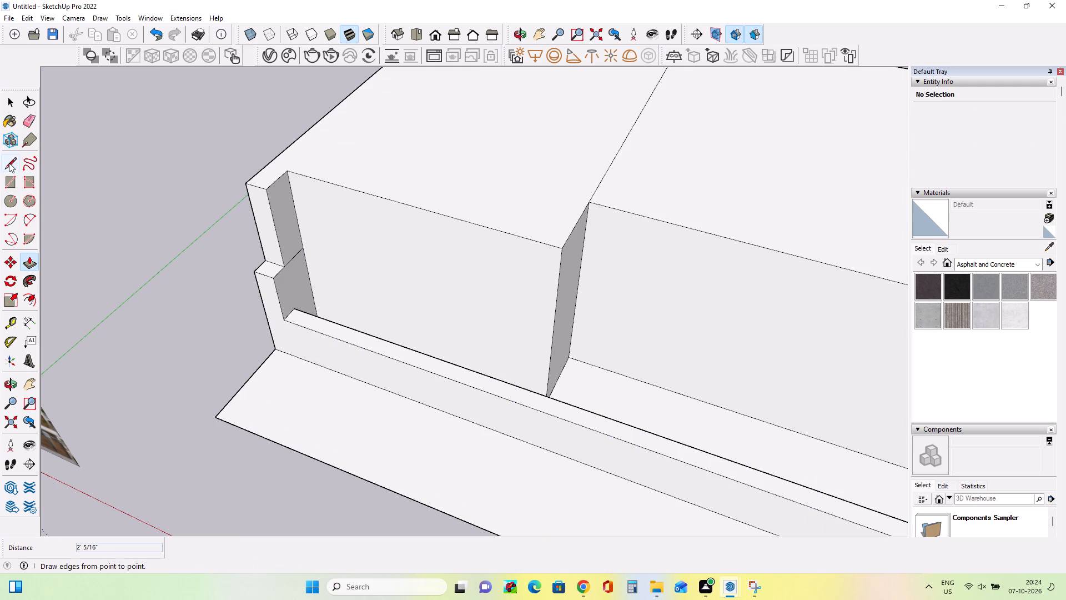
pyautogui.click(9, 163)
pyautogui.click(296, 308)
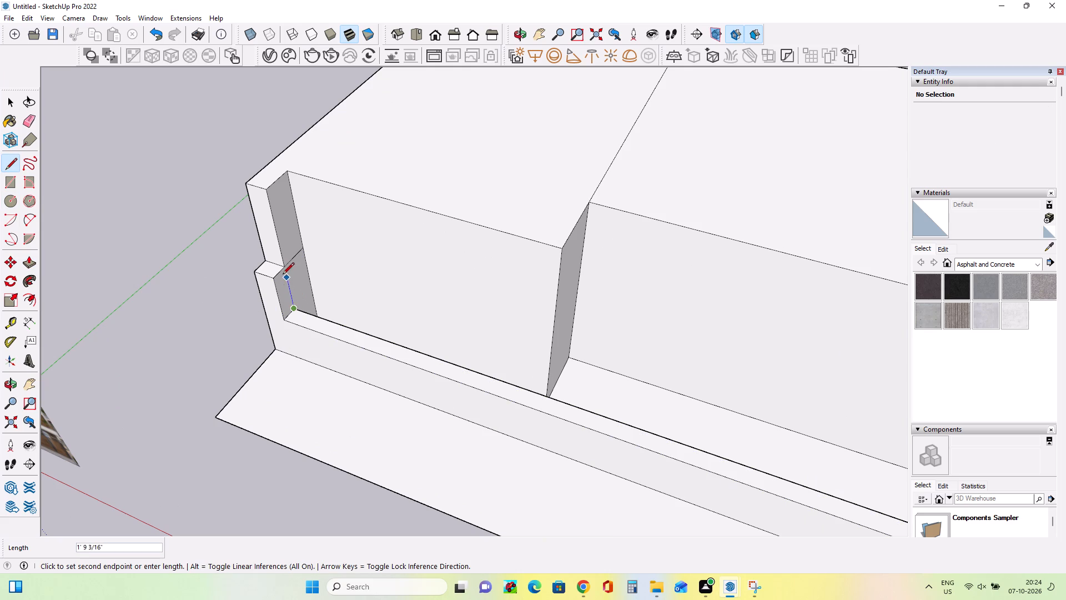
pyautogui.click(282, 270)
# Push/Pull the narrow face above the end pillar back about 1' 2 9/16", flush with the recessed block front.
pyautogui.moveTo(325, 314); pyautogui.dragTo(276, 336, button='middle')
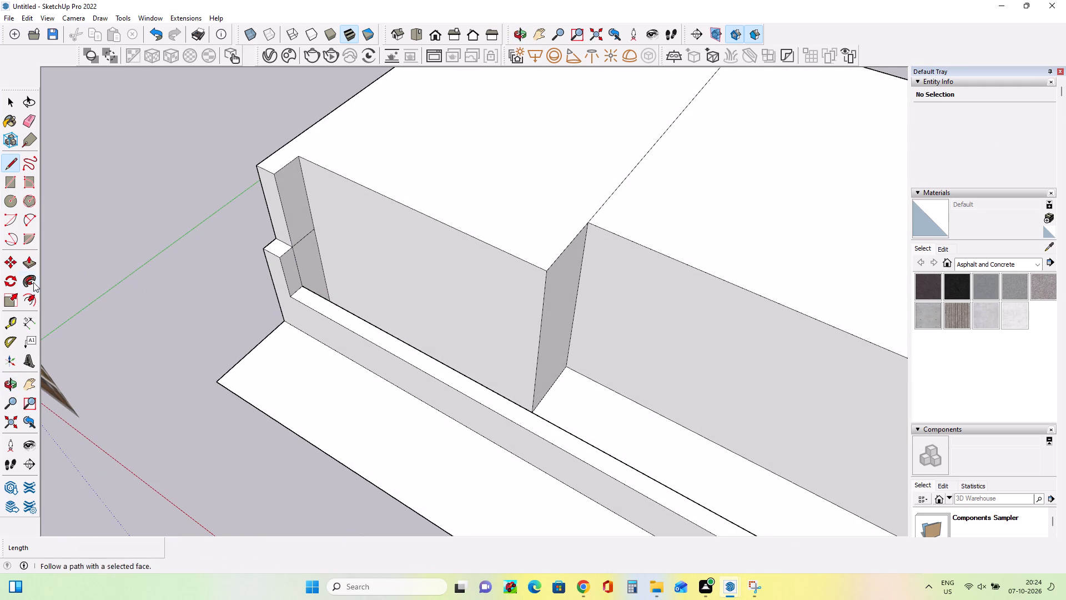
pyautogui.scroll(-9, 86, 327)
pyautogui.moveTo(120, 366); pyautogui.dragTo(390, 212, button='middle')
pyautogui.scroll(-3, 429, 207)
pyautogui.scroll(8, 216, 437)
pyautogui.moveTo(311, 383); pyautogui.dragTo(304, 407, button='middle')
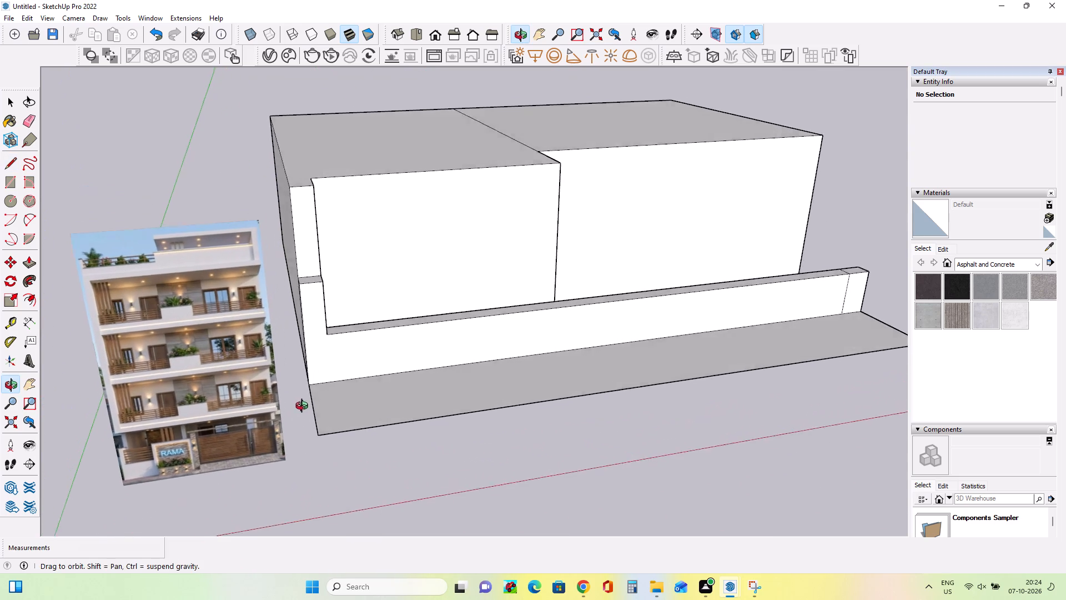
pyautogui.moveTo(304, 407); pyautogui.dragTo(296, 414, button='middle')
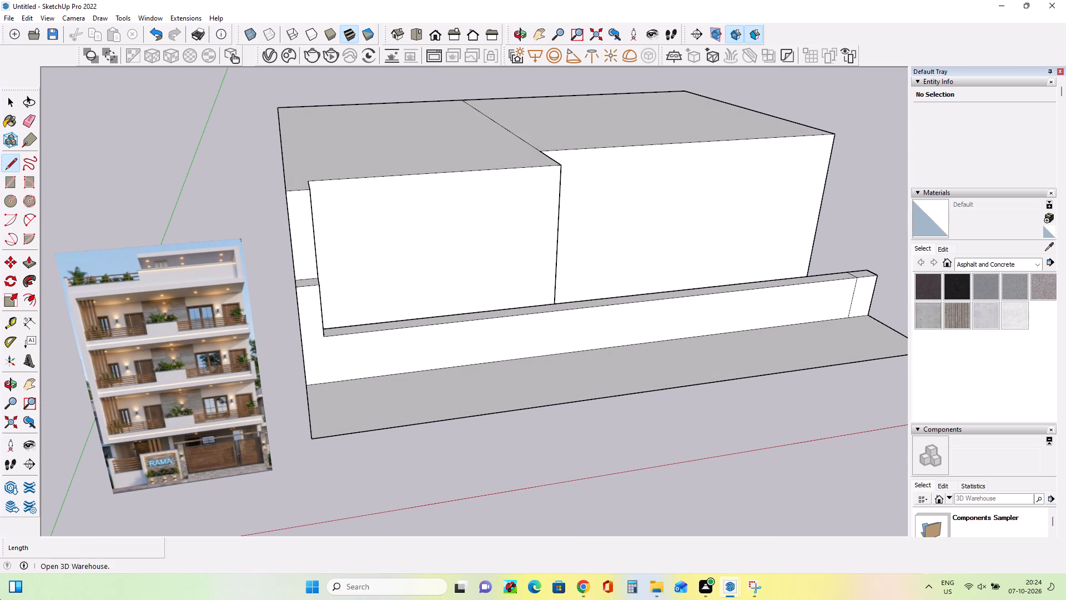
pyautogui.click(36, 262)
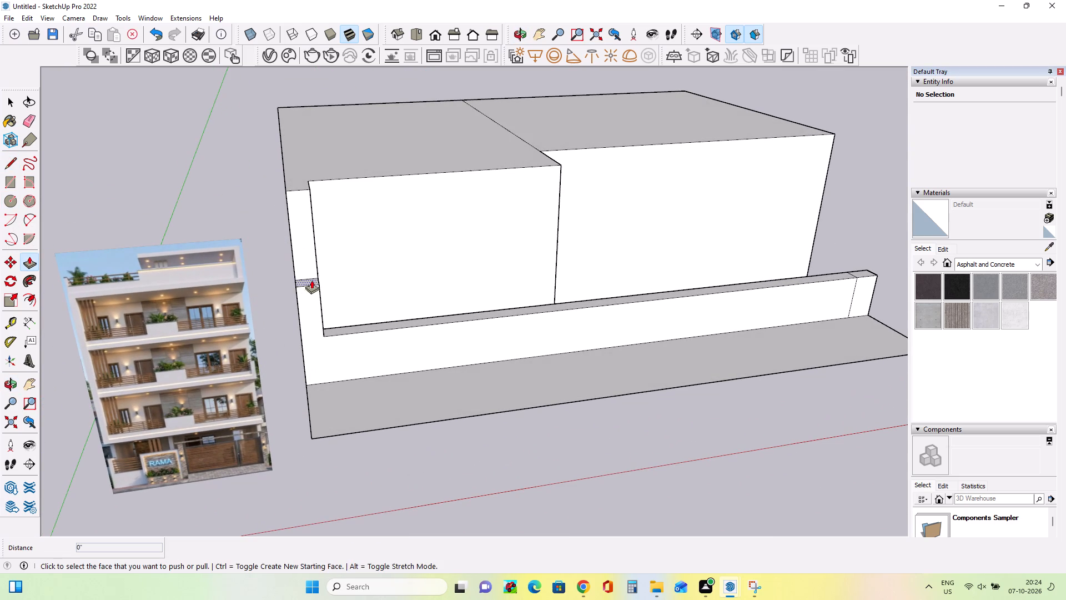
pyautogui.click(314, 253)
pyautogui.click(310, 241)
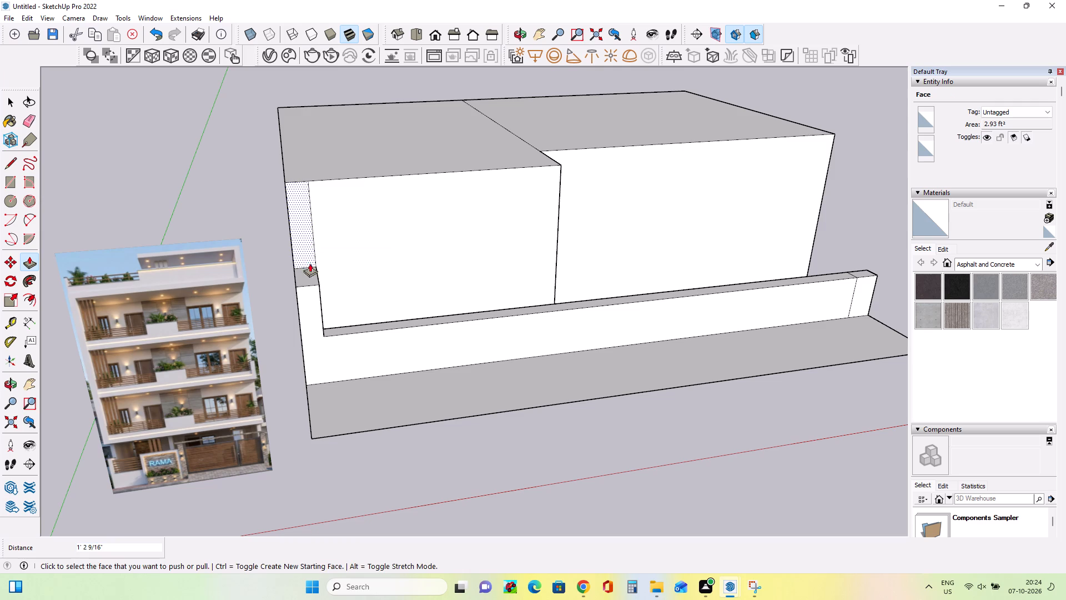
# Examine the reference image's ground floor, comparing its RAMA sign wall, gate and recessed areas with the modeled wall and blocks.
pyautogui.moveTo(323, 287); pyautogui.dragTo(320, 294, button='middle')
pyautogui.scroll(9, 130, 455)
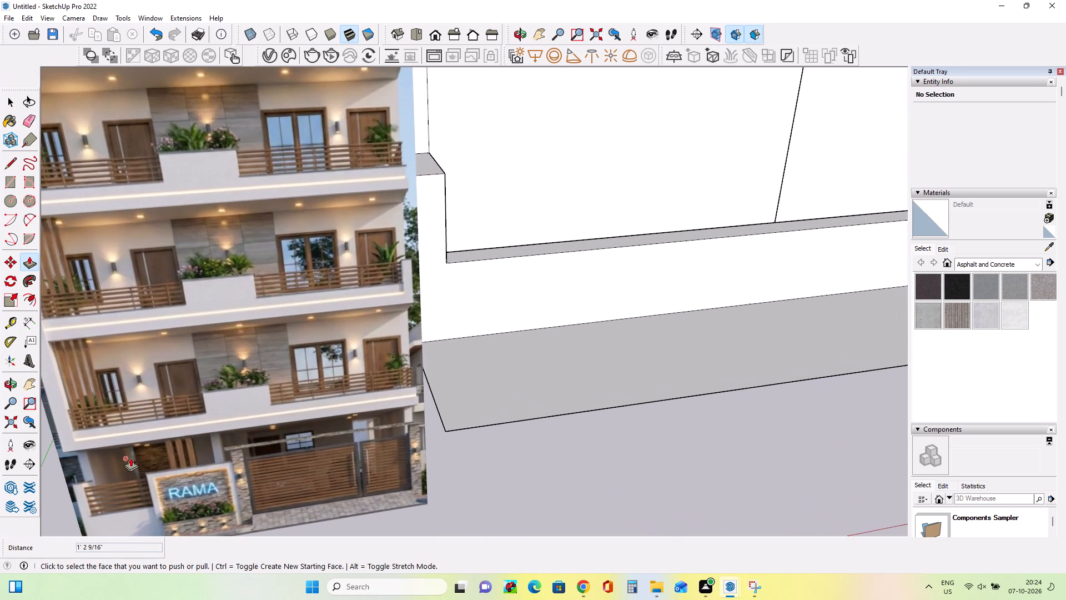
pyautogui.scroll(-13, 130, 458)
pyautogui.moveTo(320, 396); pyautogui.dragTo(267, 399, button='middle')
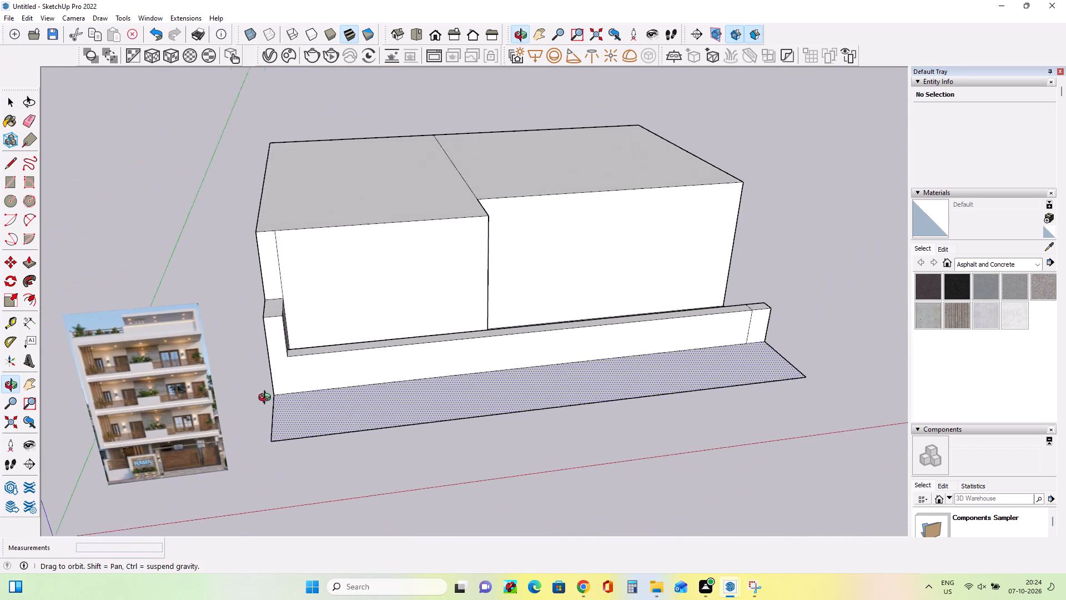
pyautogui.moveTo(267, 399); pyautogui.dragTo(223, 376, button='middle')
pyautogui.scroll(2, 328, 301)
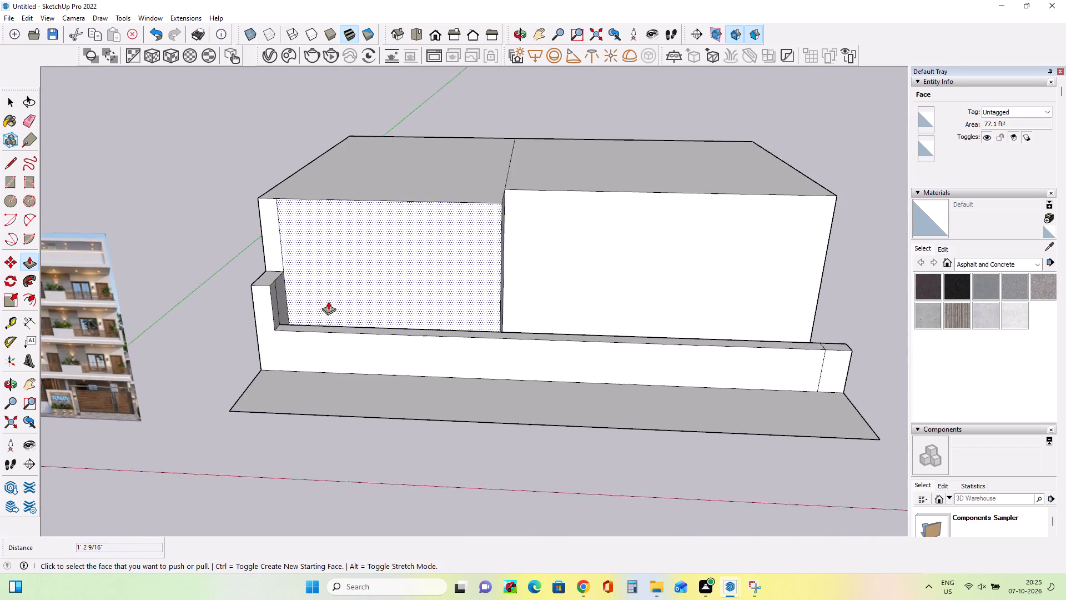
pyautogui.scroll(1, 328, 301)
pyautogui.moveTo(327, 305); pyautogui.dragTo(354, 297, button='middle')
pyautogui.scroll(-8, 394, 293)
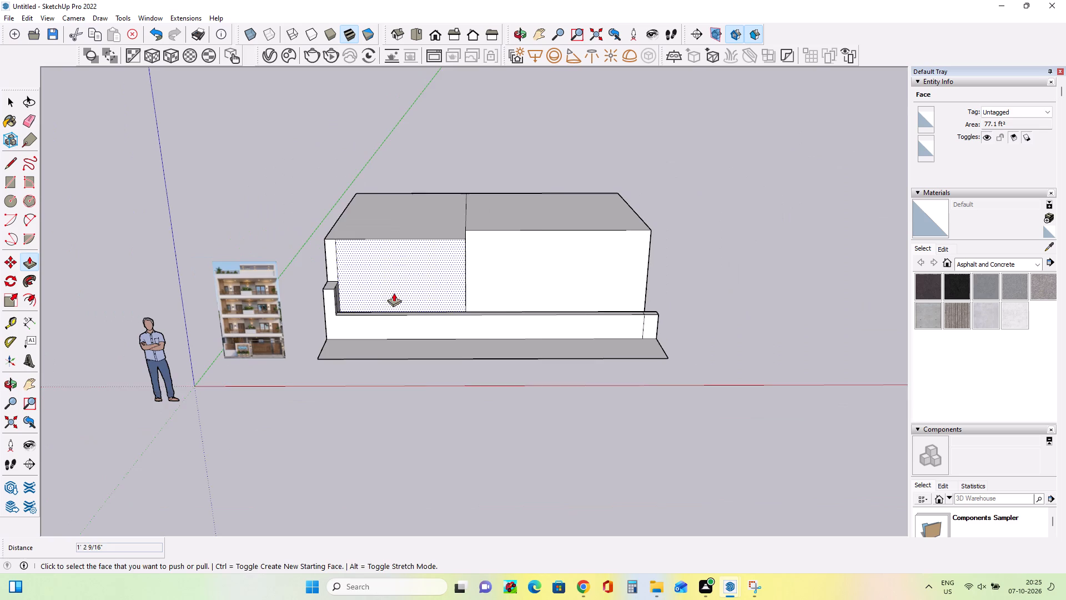
pyautogui.moveTo(394, 293); pyautogui.dragTo(398, 262, button='middle')
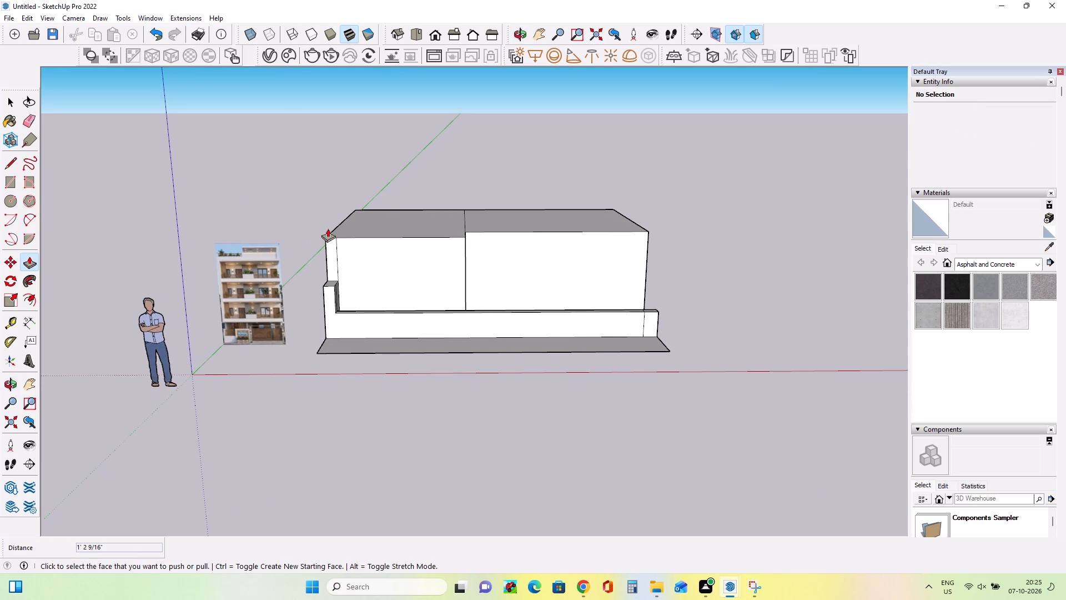
pyautogui.scroll(5, 421, 243)
pyautogui.scroll(-4, 422, 243)
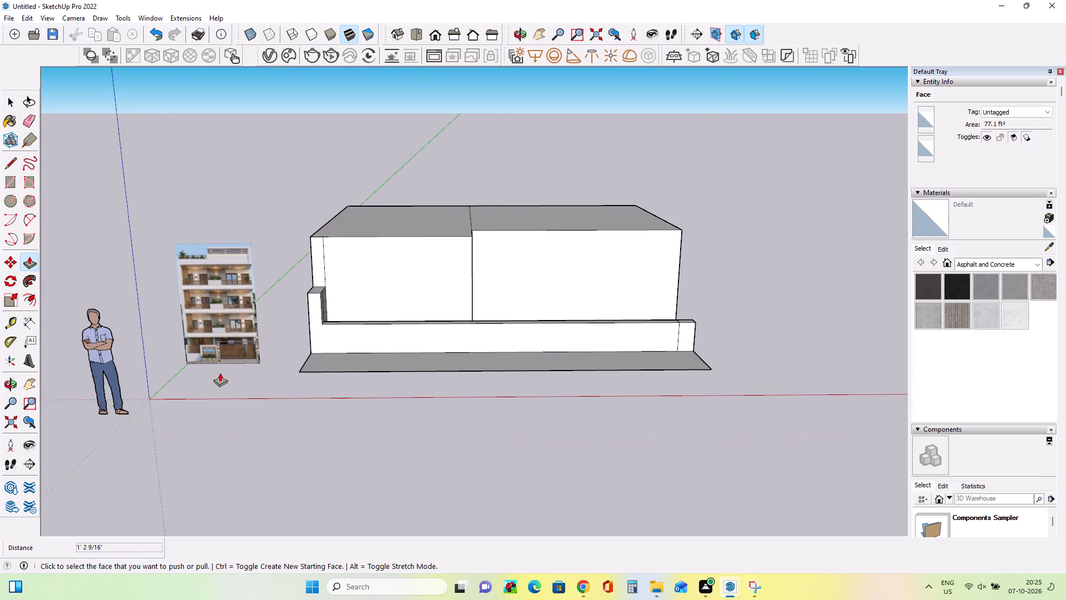
pyautogui.scroll(12, 223, 357)
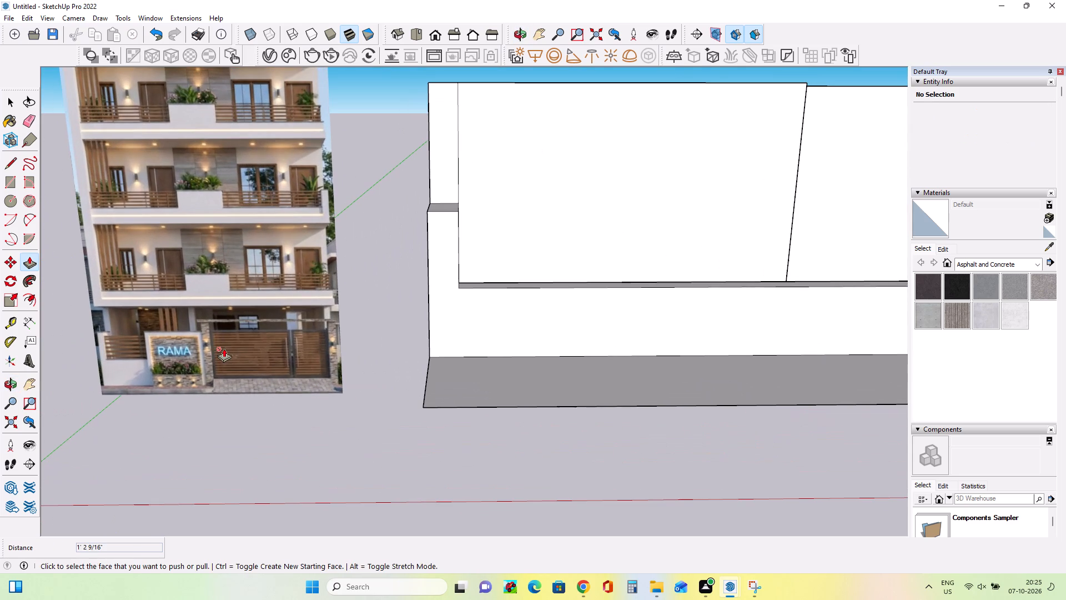
pyautogui.scroll(-4, 224, 348)
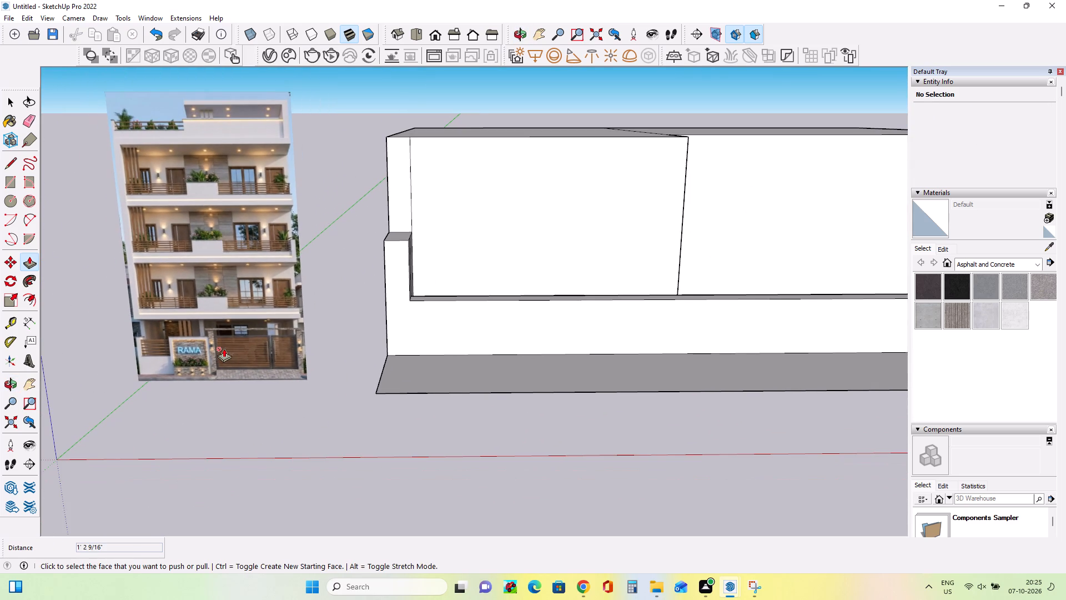
pyautogui.scroll(-6, 224, 348)
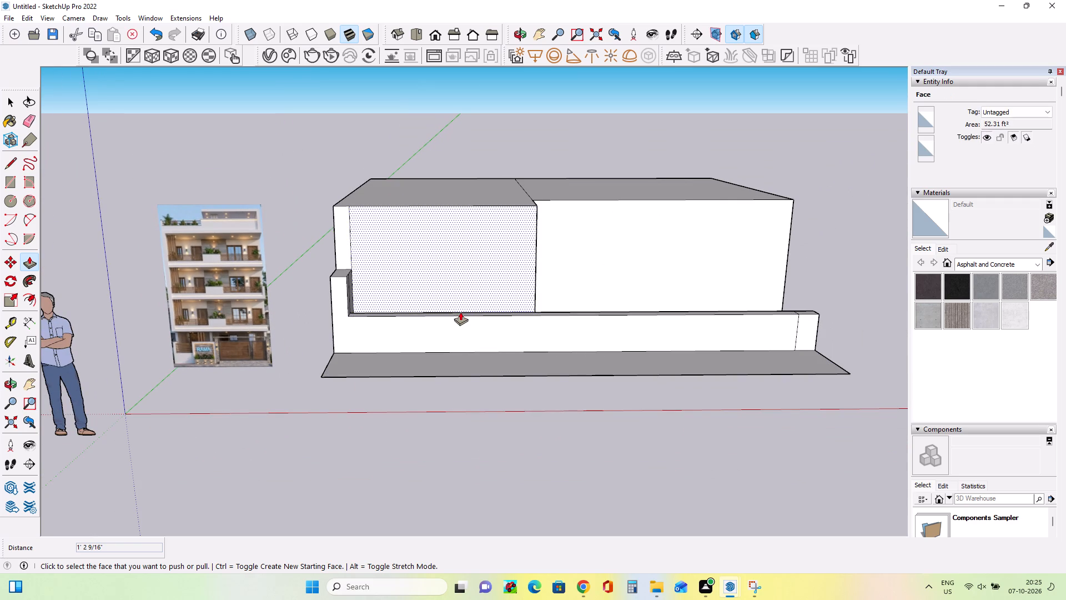
# Push/Pull the front face of the wider block, away from the end pillar, back about 4' 8" from the wall.
pyautogui.scroll(2, 460, 312)
pyautogui.moveTo(463, 310); pyautogui.dragTo(466, 326, button='middle')
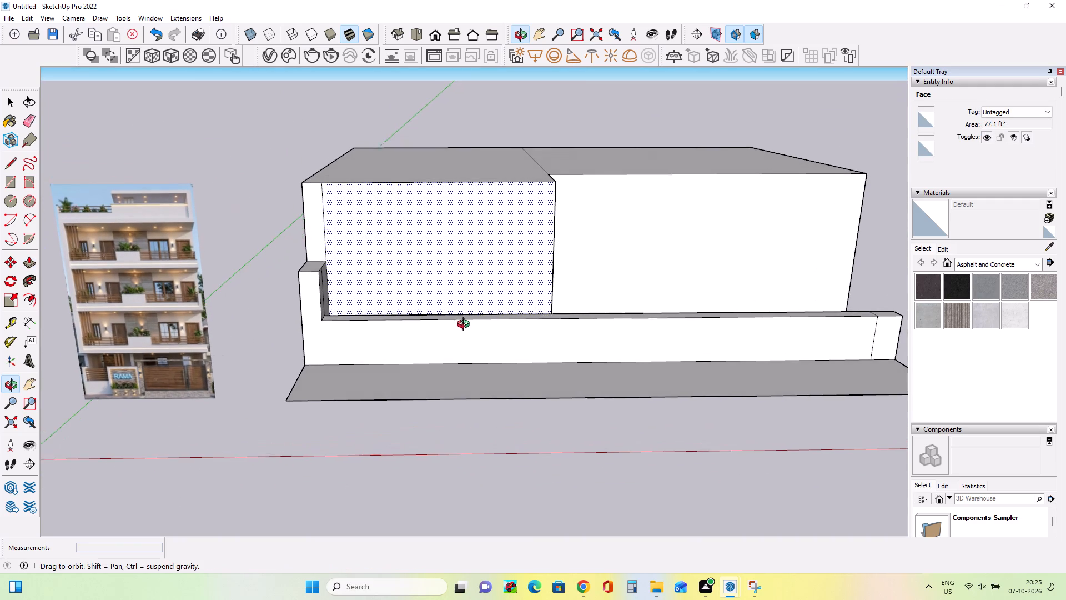
pyautogui.moveTo(466, 326); pyautogui.dragTo(466, 327, button='middle')
pyautogui.moveTo(442, 314); pyautogui.dragTo(445, 330, button='middle')
pyautogui.moveTo(445, 330); pyautogui.dragTo(428, 330, button='middle')
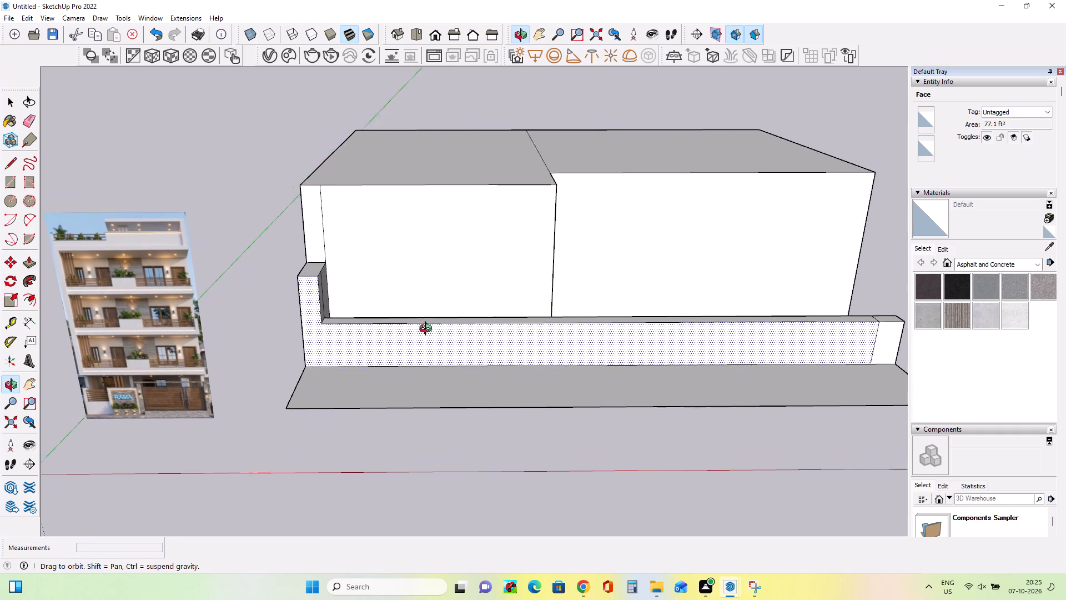
pyautogui.moveTo(428, 330); pyautogui.dragTo(375, 330, button='middle')
pyautogui.click(664, 248)
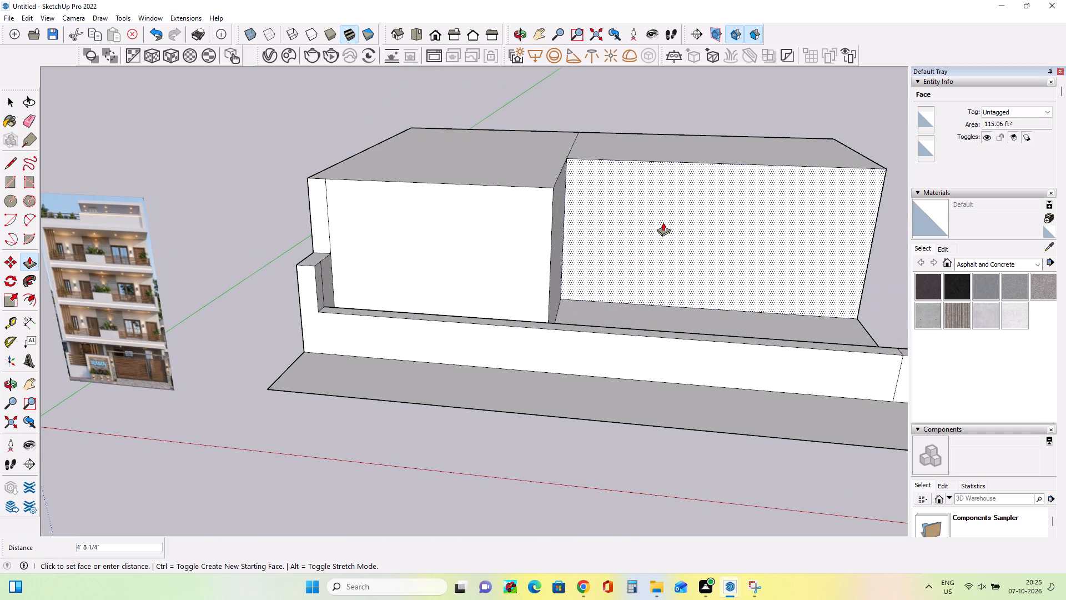
pyautogui.click(662, 224)
# Push/Pull the front face of the block beside the end pillar back about 2' 4 1/4" from the boundary wall.
pyautogui.click(457, 257)
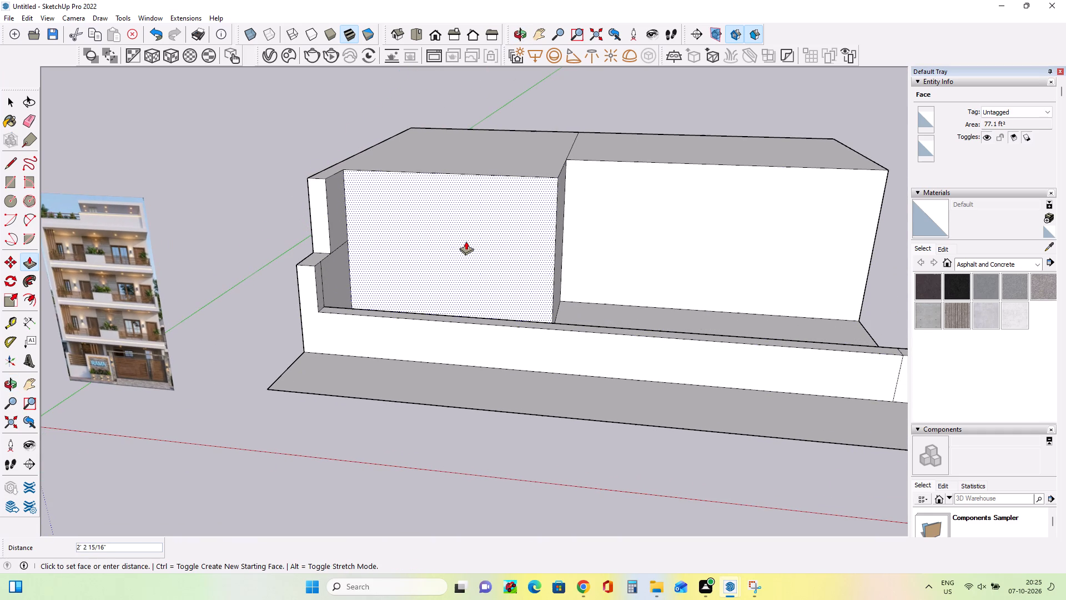
pyautogui.click(466, 241)
# Examine the reference image's ground floor around the RAMA sign wall and gate, comparing it with the recessed blocks in the model.
pyautogui.moveTo(270, 349); pyautogui.dragTo(379, 284, button='middle')
pyautogui.scroll(3, 158, 297)
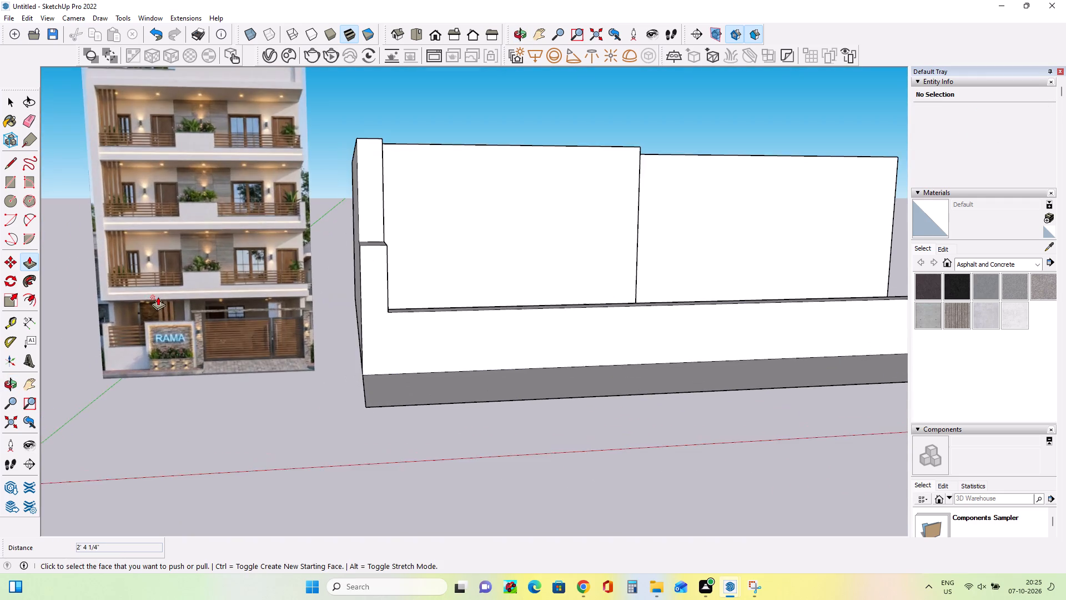
pyautogui.scroll(7, 158, 297)
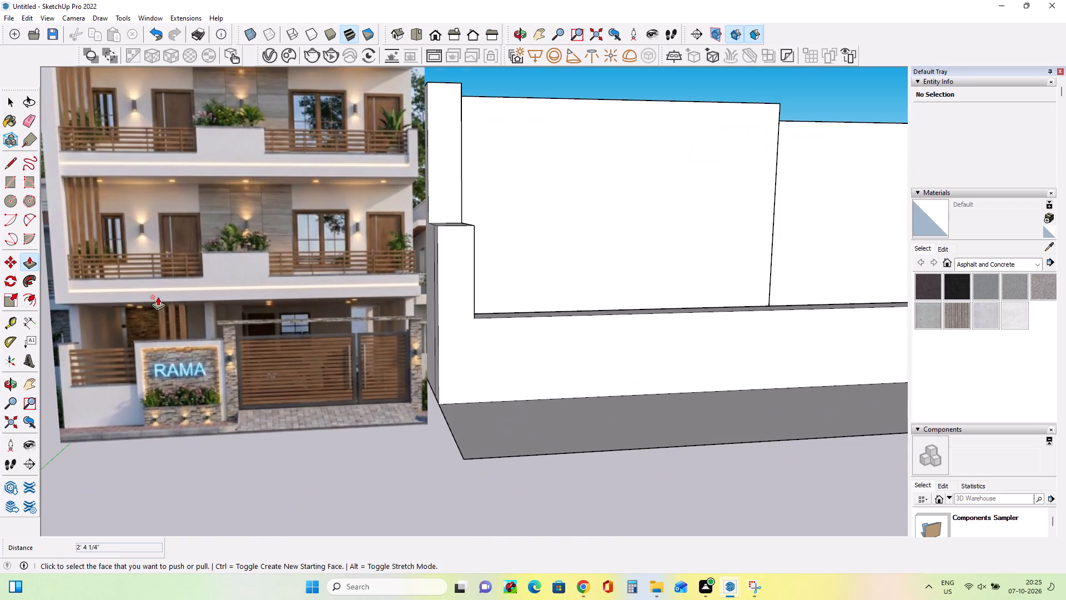
pyautogui.scroll(-4, 158, 297)
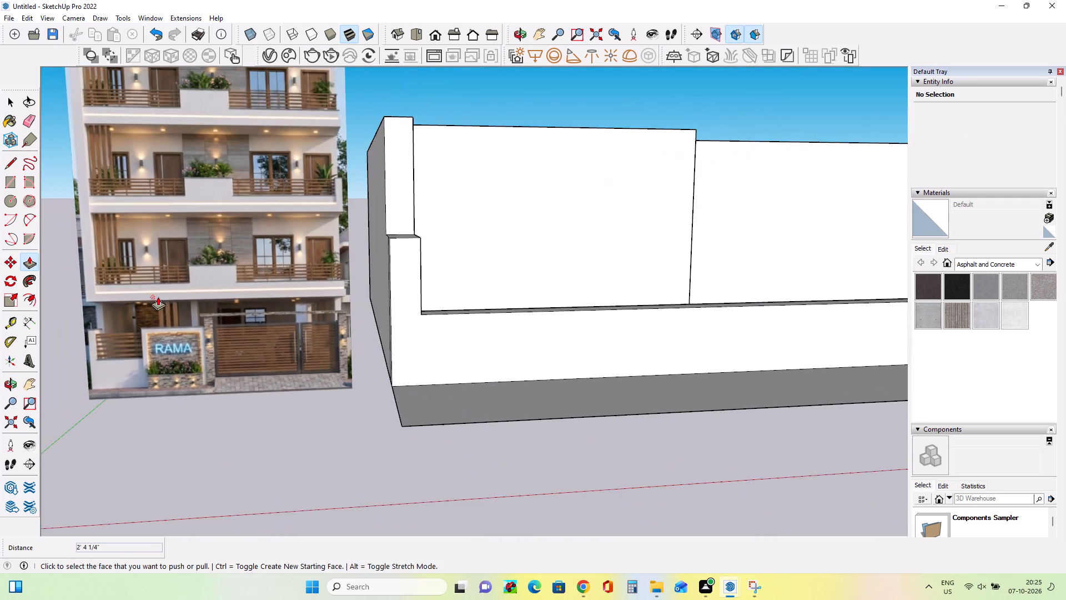
pyautogui.scroll(-8, 158, 297)
pyautogui.moveTo(403, 362); pyautogui.dragTo(369, 536, button='middle')
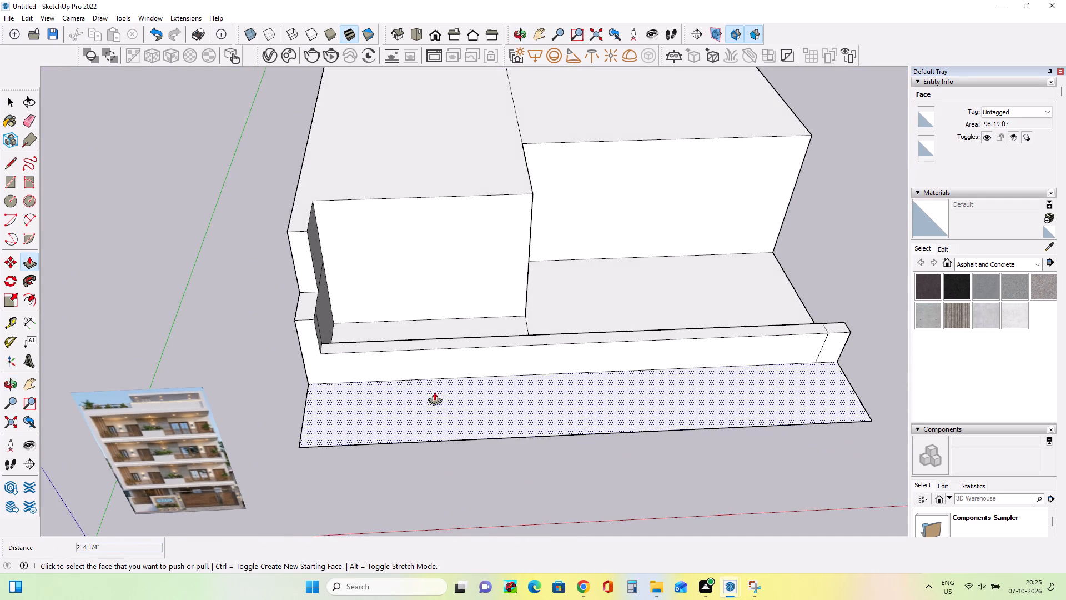
pyautogui.moveTo(435, 389); pyautogui.dragTo(434, 242, button='middle')
pyautogui.scroll(7, 178, 363)
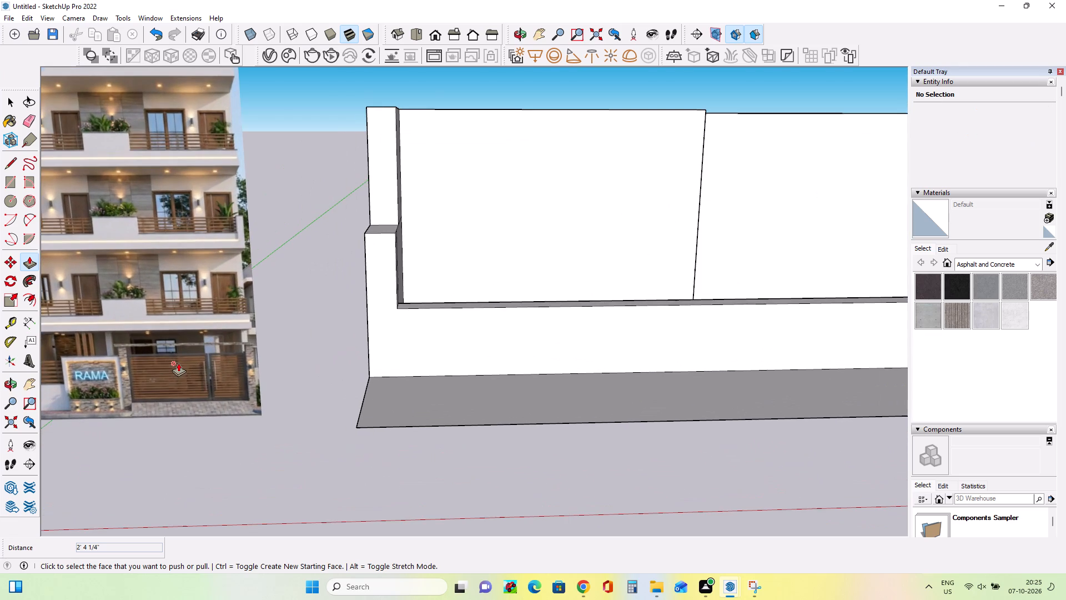
pyautogui.moveTo(393, 324); pyautogui.dragTo(340, 340, button='middle')
pyautogui.scroll(-7, 340, 340)
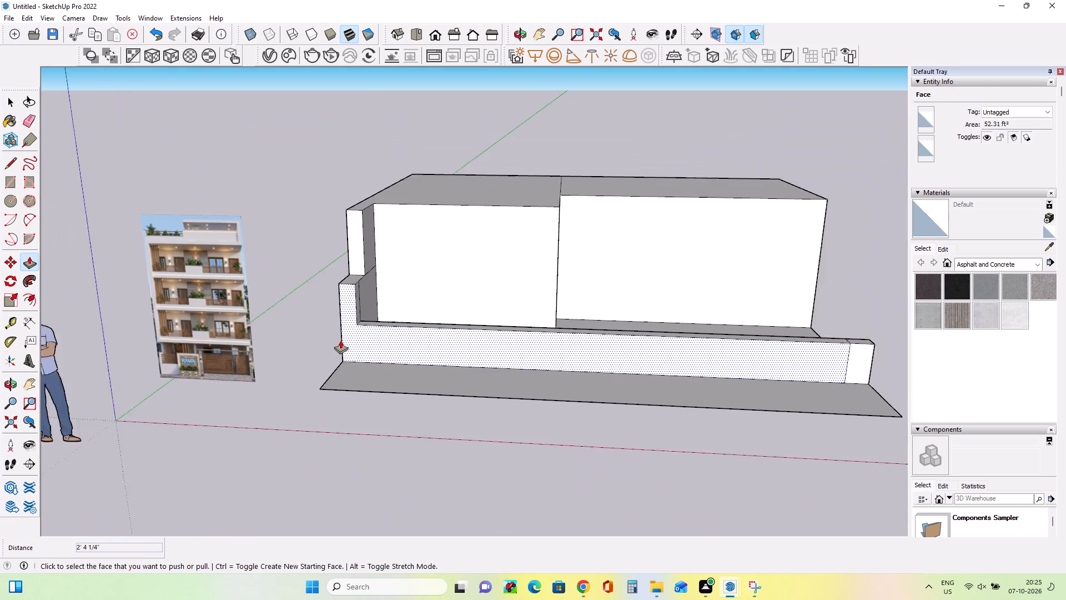
pyautogui.moveTo(512, 344); pyautogui.dragTo(526, 388, button='middle')
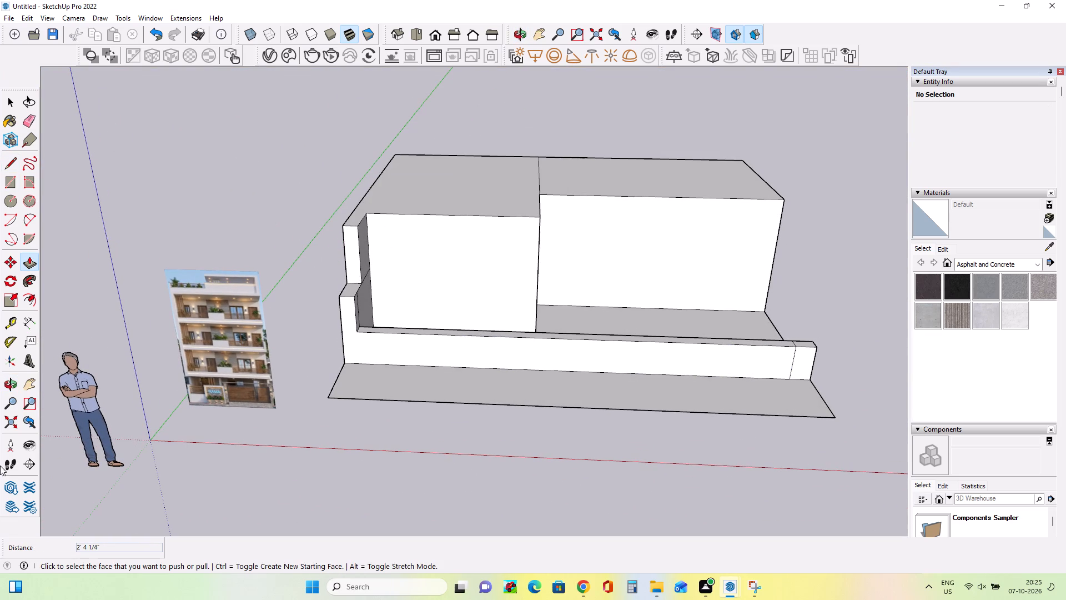
pyautogui.scroll(5, 228, 400)
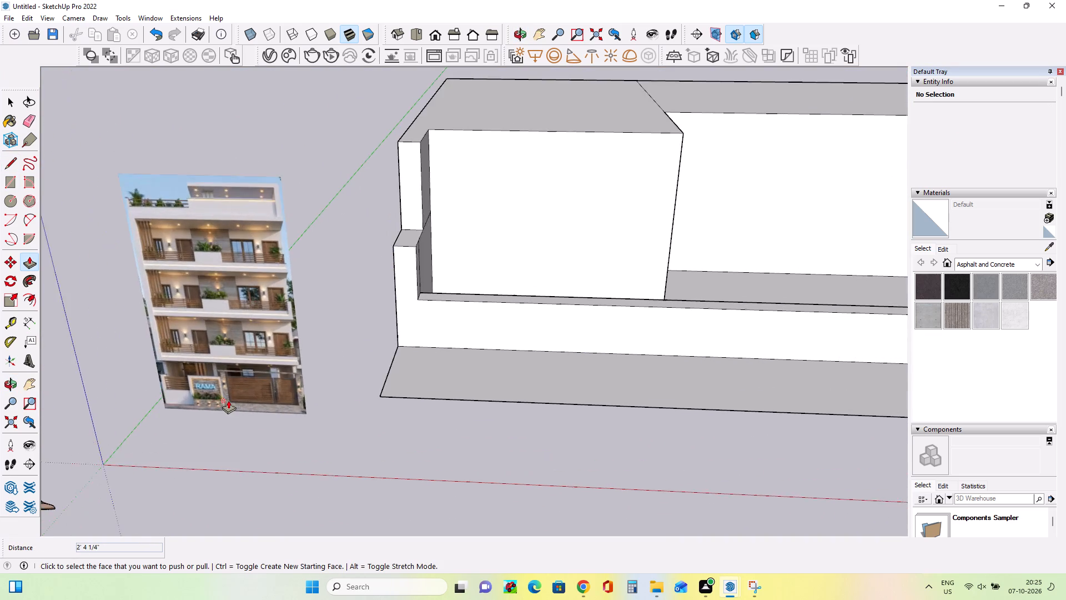
pyautogui.scroll(5, 228, 400)
pyautogui.scroll(-14, 228, 397)
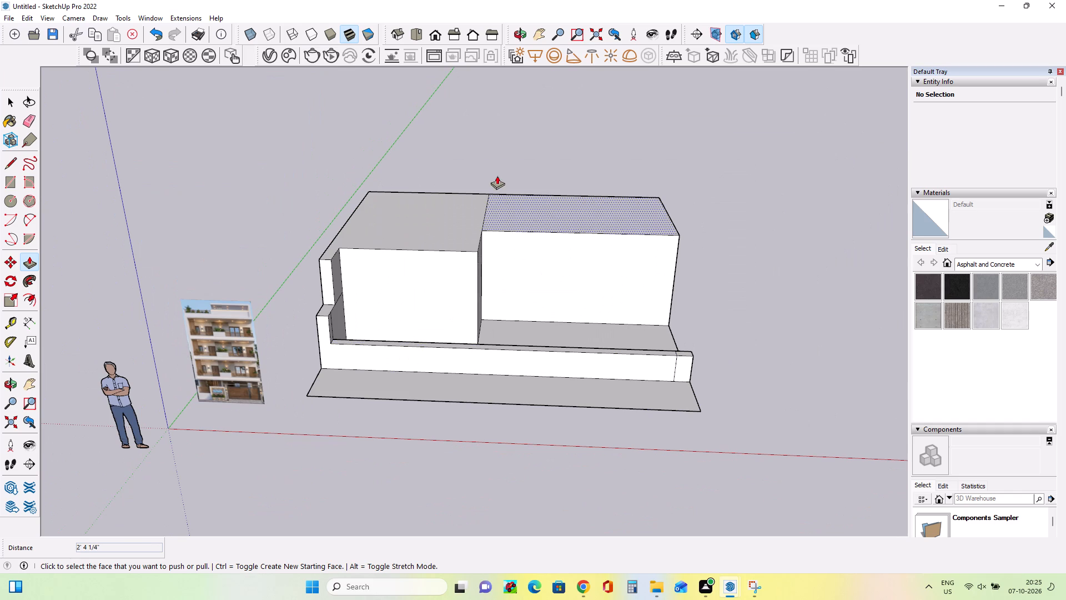
# Push/Pull the front face of the block beside the end pillar back a further 1' 3/8" or so.
pyautogui.click(12, 179)
pyautogui.scroll(3, 518, 344)
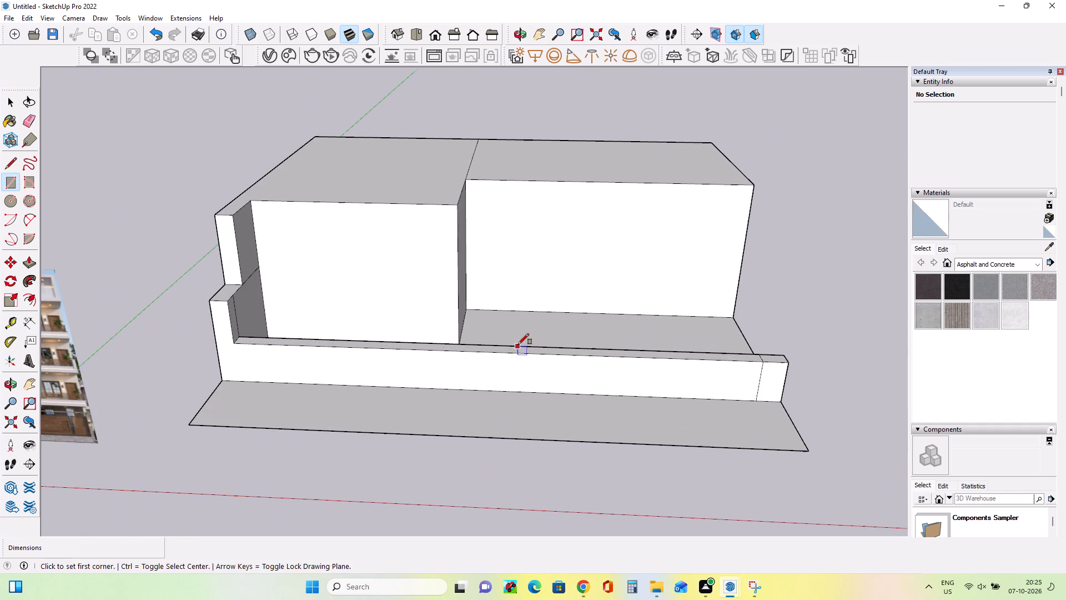
pyautogui.scroll(1, 518, 344)
pyautogui.moveTo(525, 357); pyautogui.dragTo(547, 408, button='middle')
pyautogui.click(27, 268)
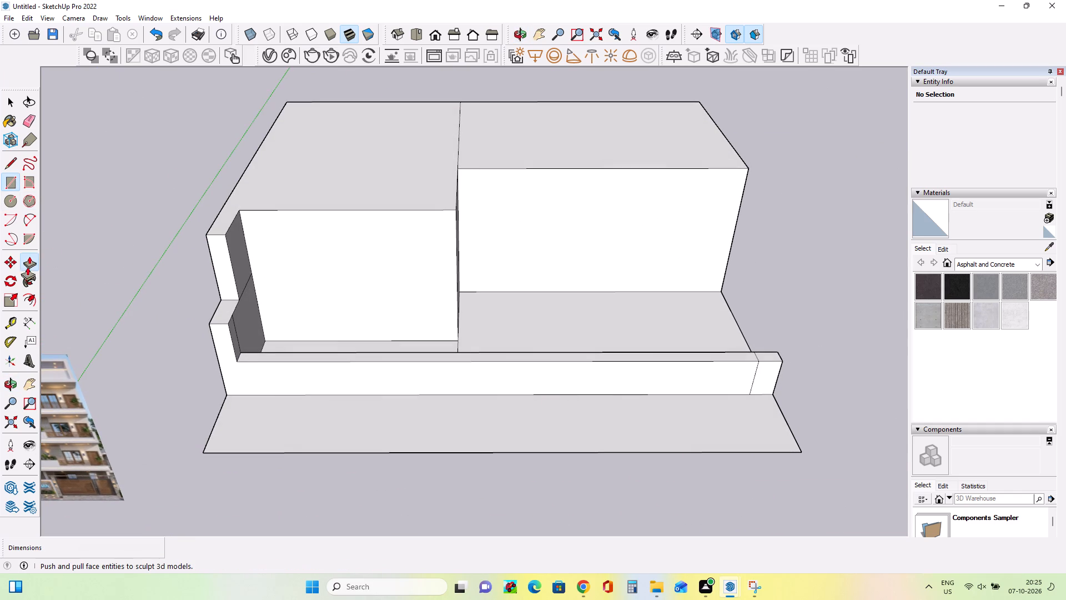
pyautogui.click(383, 307)
pyautogui.click(383, 295)
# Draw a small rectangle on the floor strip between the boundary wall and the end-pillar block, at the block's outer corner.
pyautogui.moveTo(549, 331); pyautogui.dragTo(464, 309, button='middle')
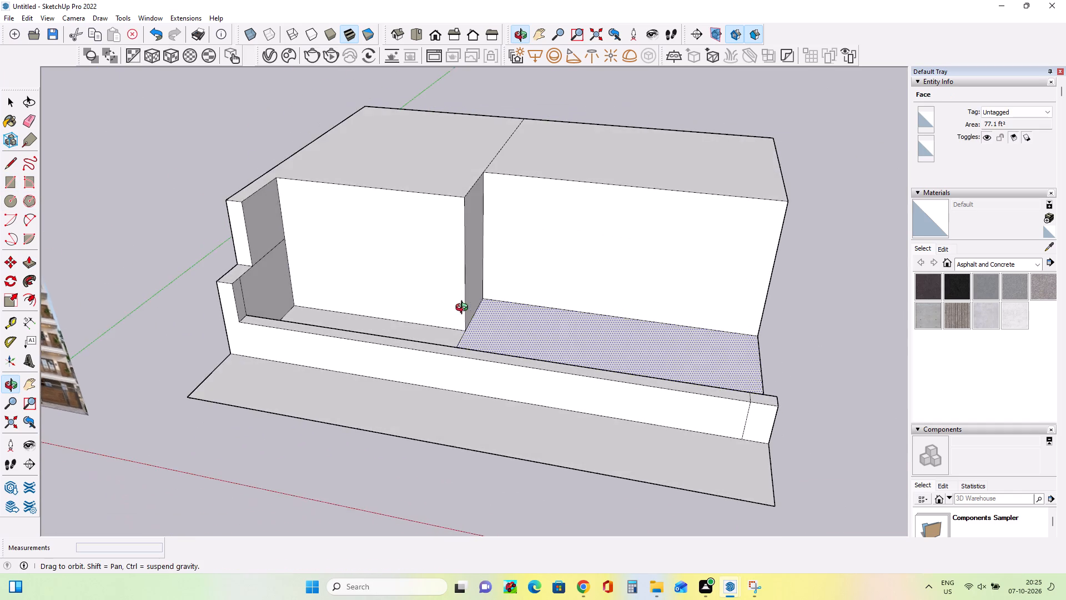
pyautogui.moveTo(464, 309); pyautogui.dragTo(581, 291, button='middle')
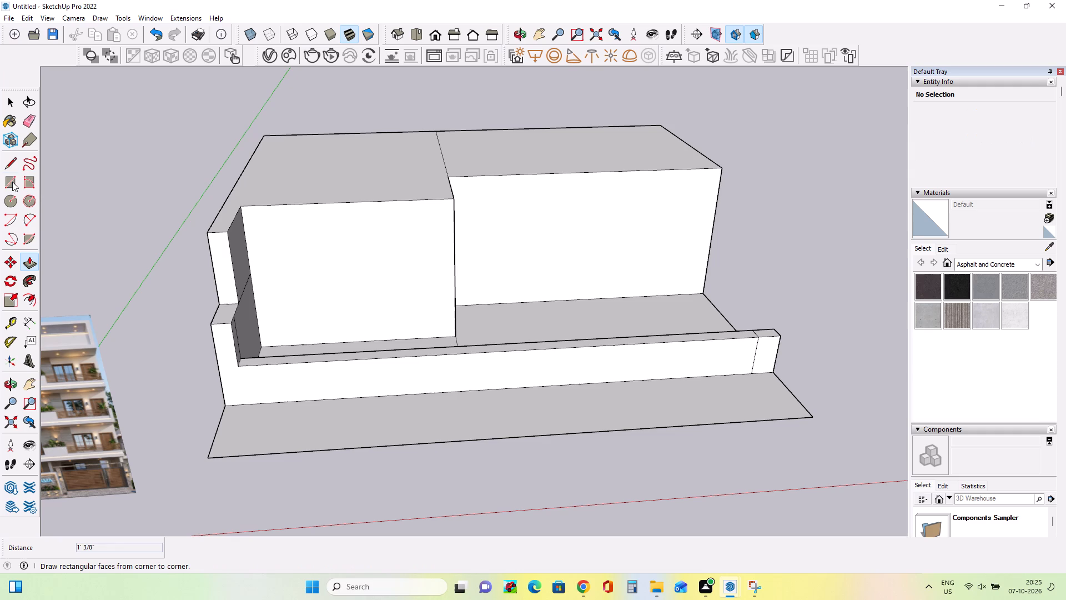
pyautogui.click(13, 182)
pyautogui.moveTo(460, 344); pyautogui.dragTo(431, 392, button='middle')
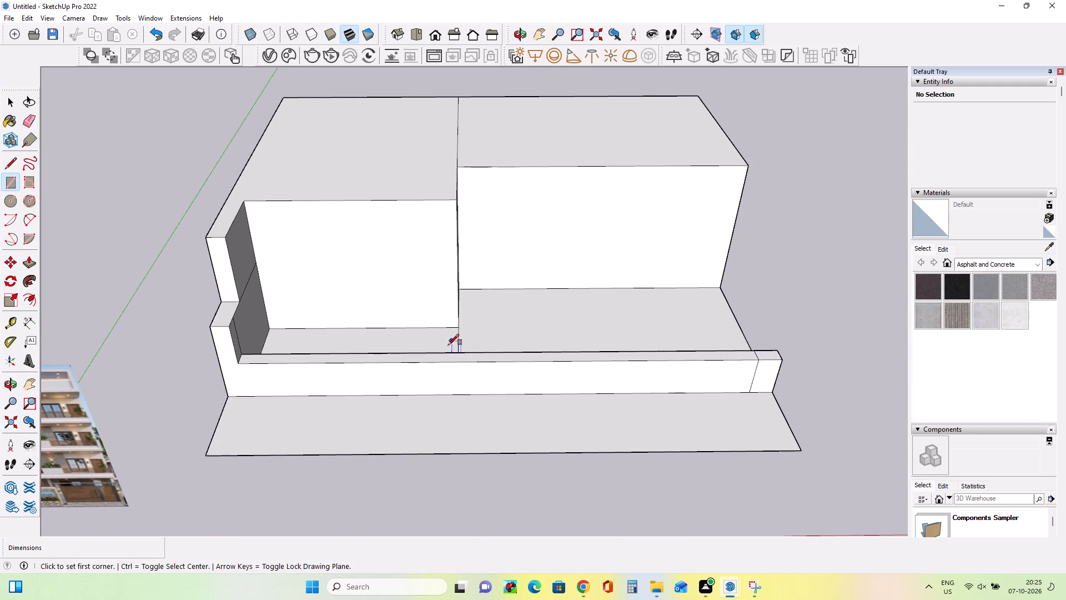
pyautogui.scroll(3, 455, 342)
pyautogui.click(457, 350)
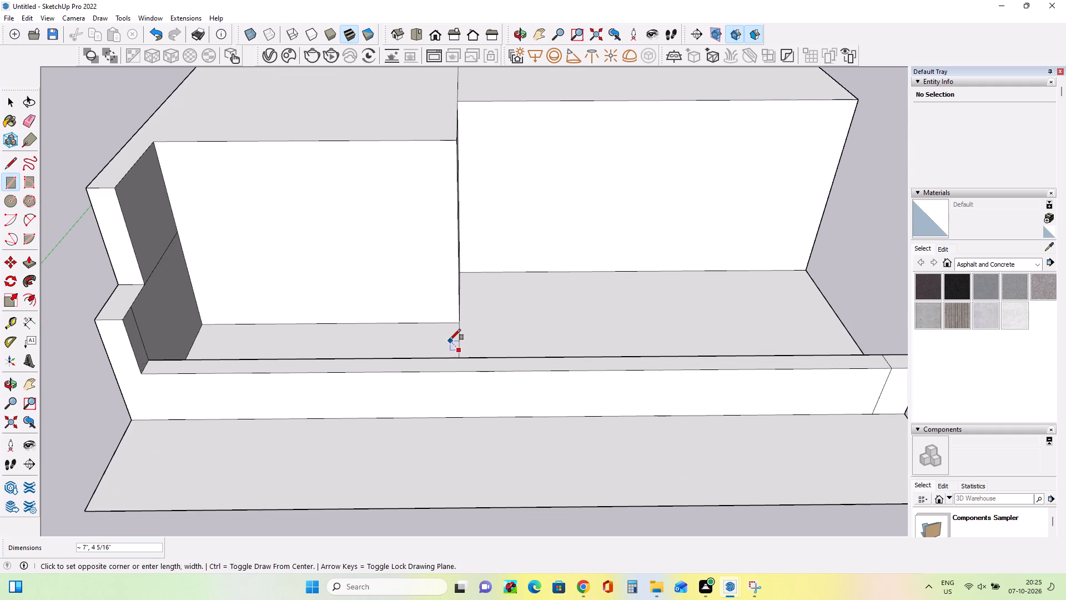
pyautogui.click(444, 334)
# Draw a full-height rectangle about 7' 7 5/8" by 8 3/16" on the end-pillar block's front face, along the edge beside the wider recess.
pyautogui.moveTo(488, 346); pyautogui.dragTo(498, 347, button='middle')
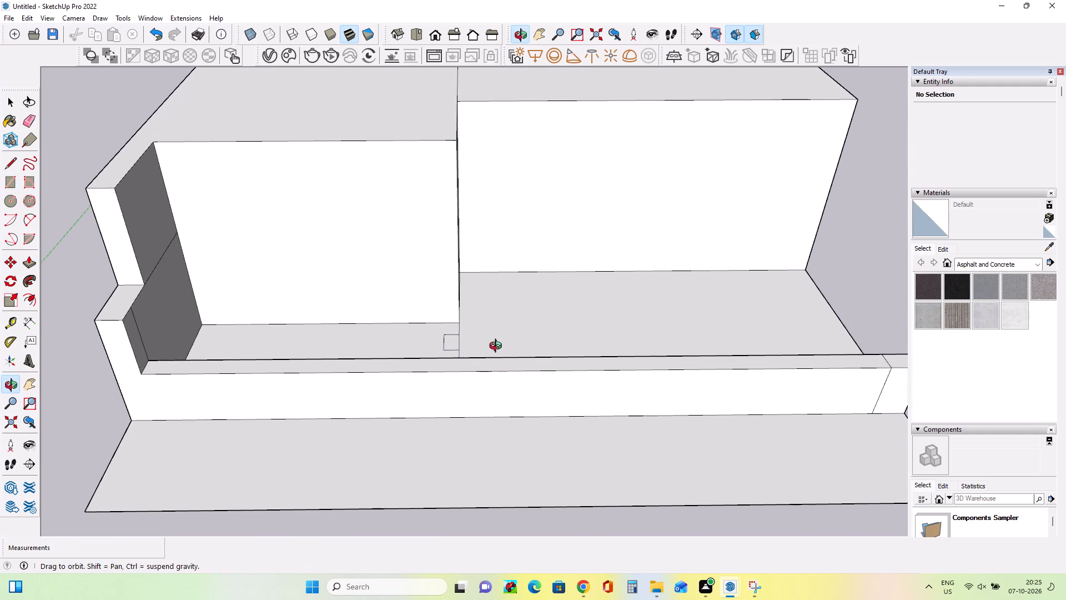
pyautogui.moveTo(498, 347); pyautogui.dragTo(527, 347, button='middle')
pyautogui.scroll(-11, 528, 347)
pyautogui.scroll(11, 341, 447)
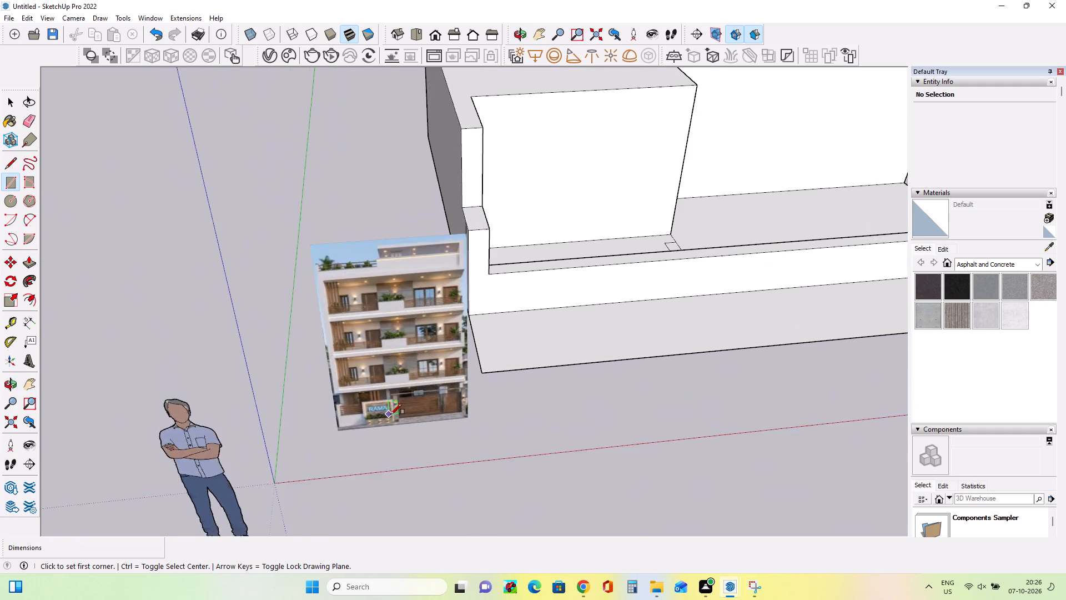
pyautogui.scroll(9, 391, 414)
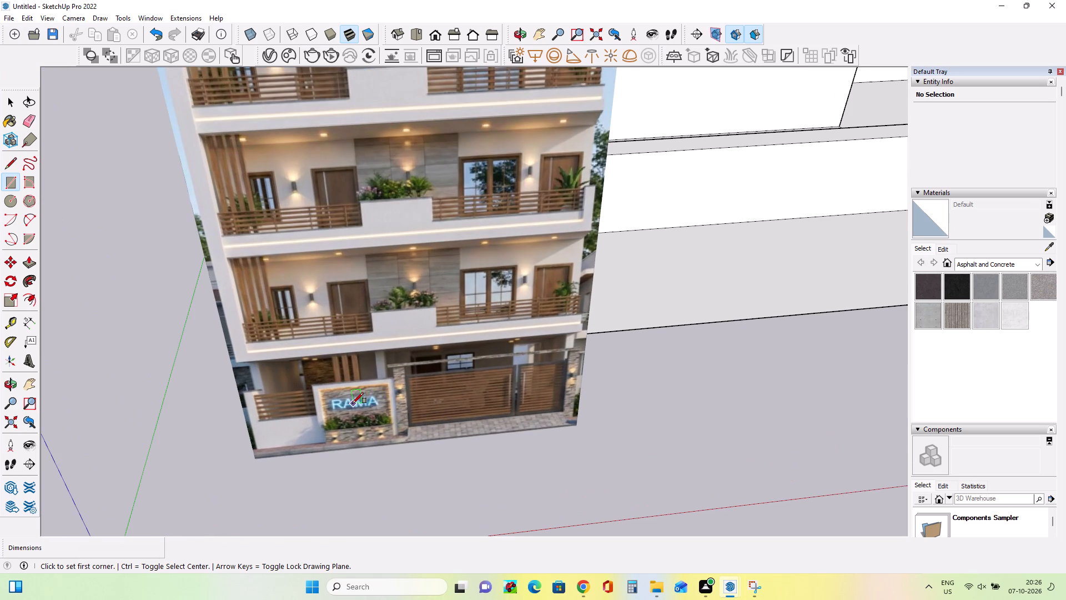
pyautogui.scroll(-15, 353, 403)
pyautogui.moveTo(572, 379); pyautogui.dragTo(486, 377, button='middle')
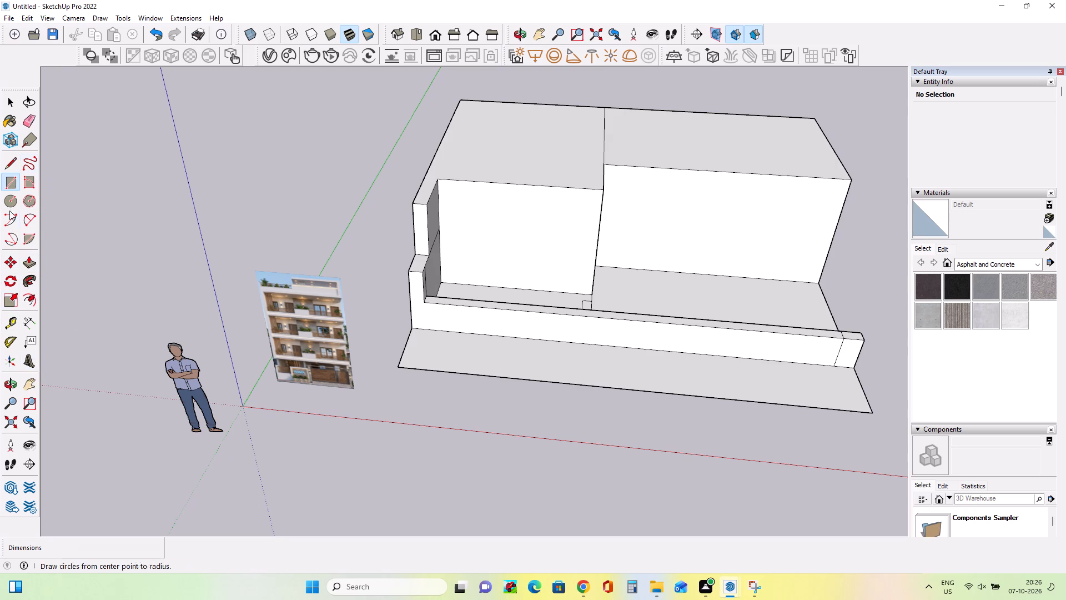
pyautogui.click(13, 187)
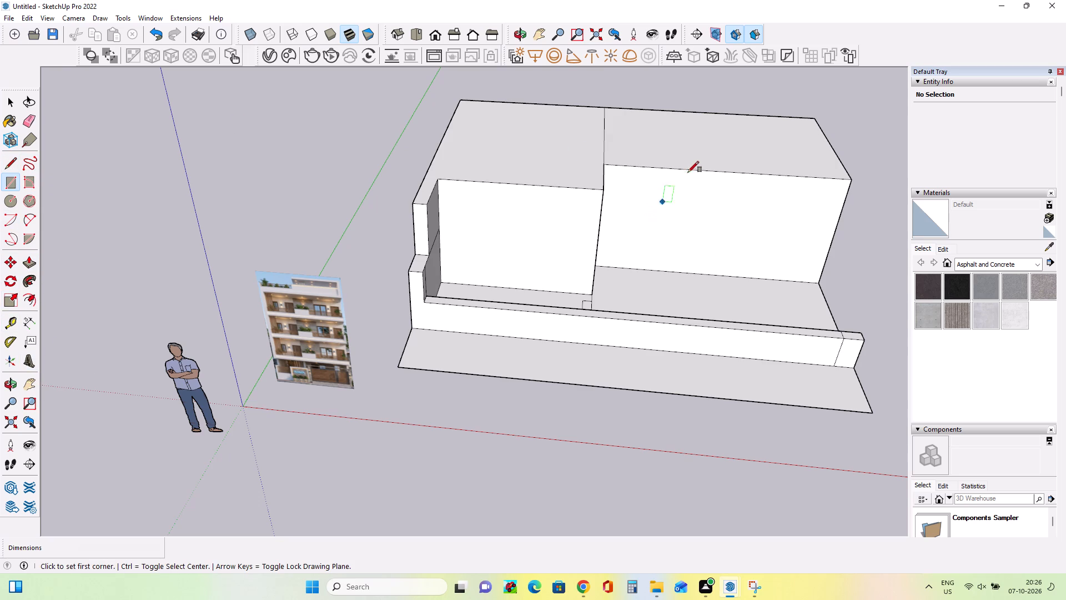
pyautogui.scroll(4, 586, 286)
pyautogui.click(591, 300)
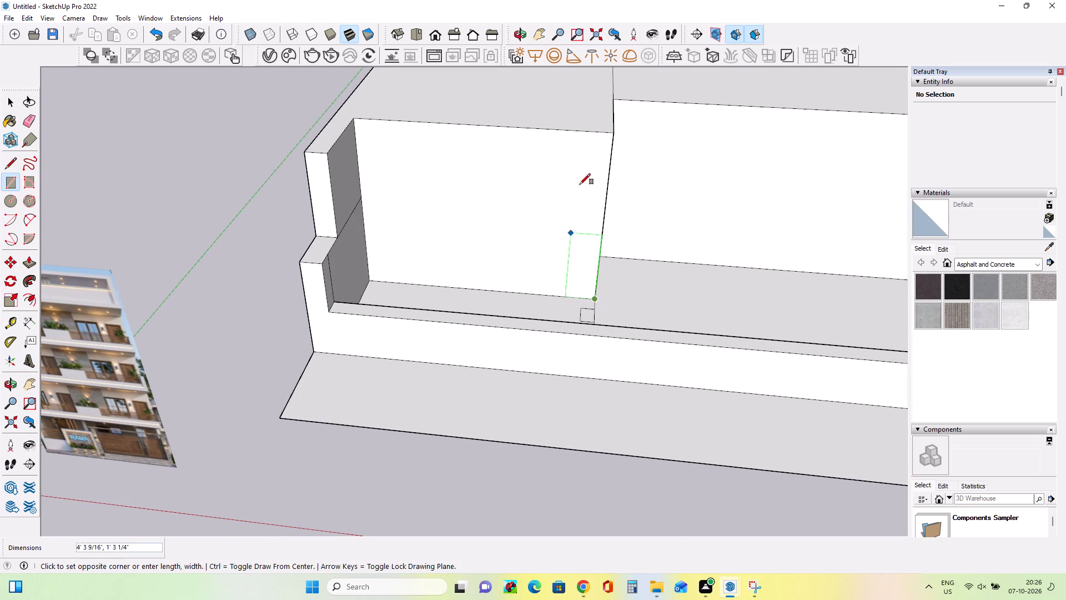
pyautogui.click(595, 134)
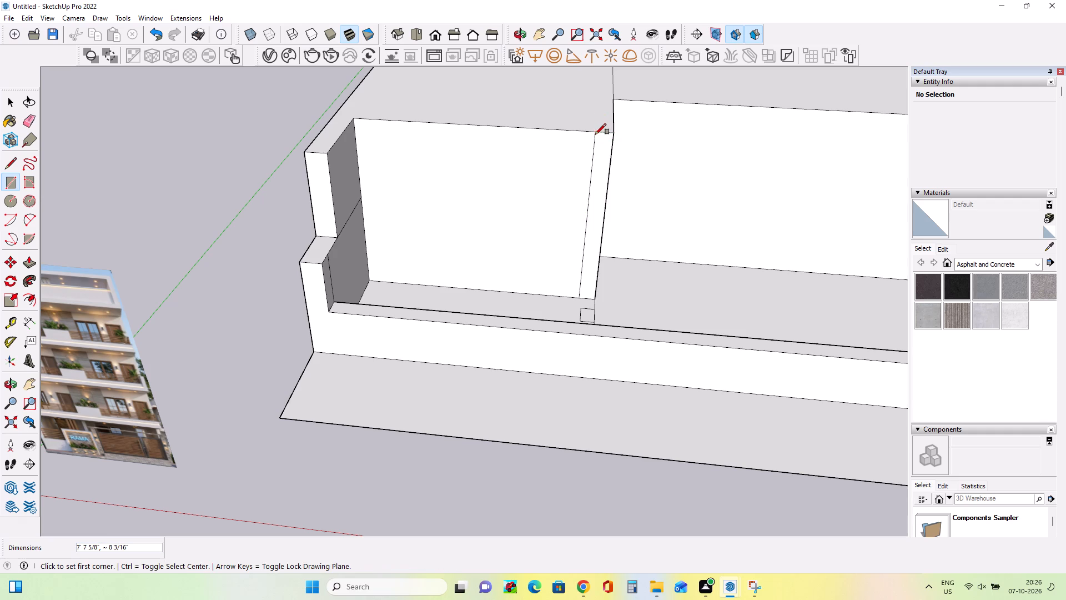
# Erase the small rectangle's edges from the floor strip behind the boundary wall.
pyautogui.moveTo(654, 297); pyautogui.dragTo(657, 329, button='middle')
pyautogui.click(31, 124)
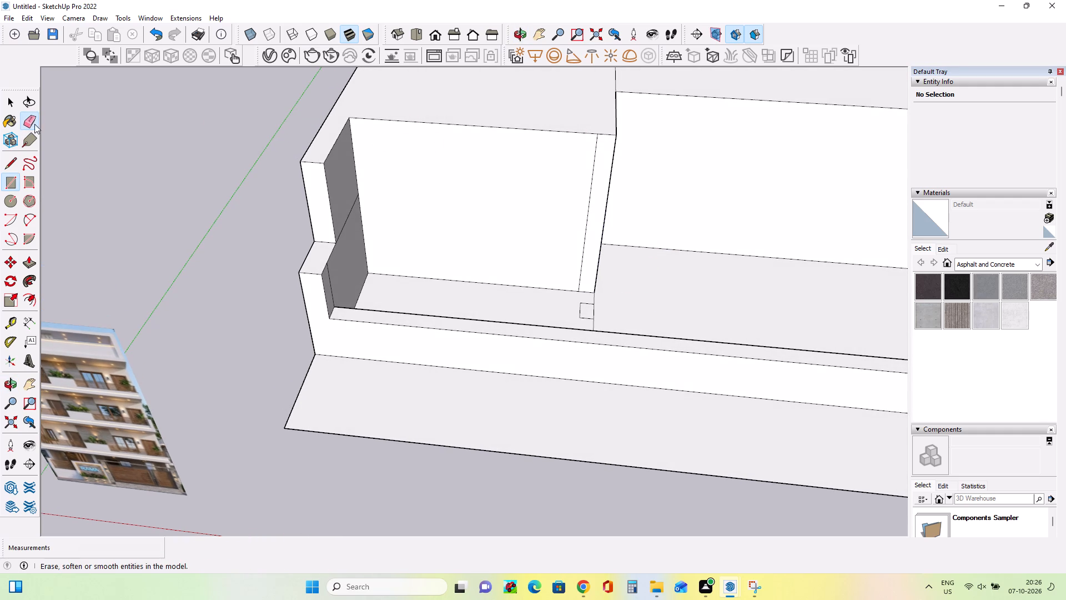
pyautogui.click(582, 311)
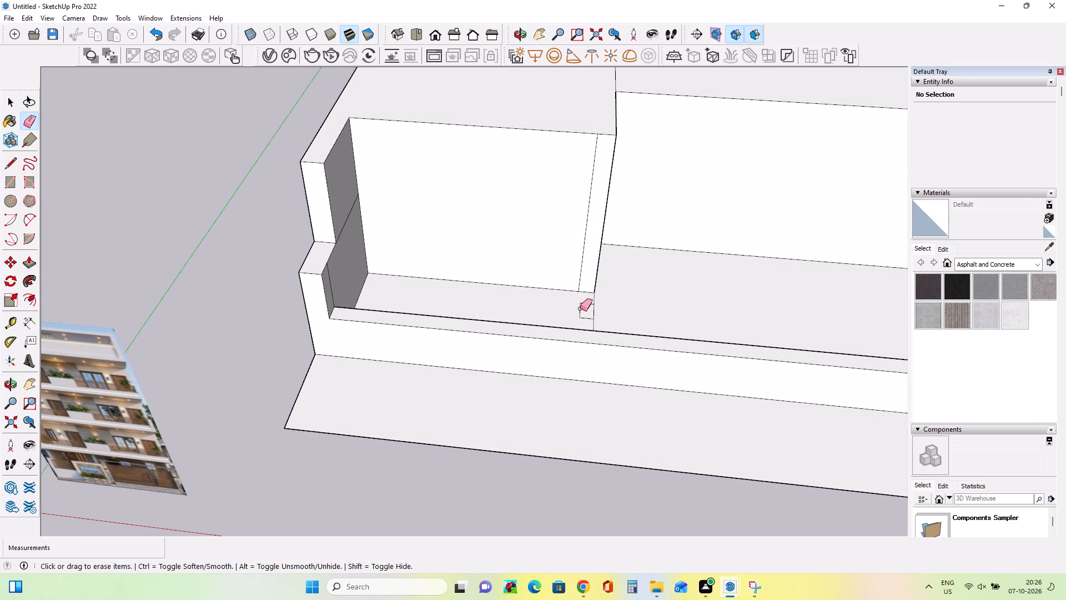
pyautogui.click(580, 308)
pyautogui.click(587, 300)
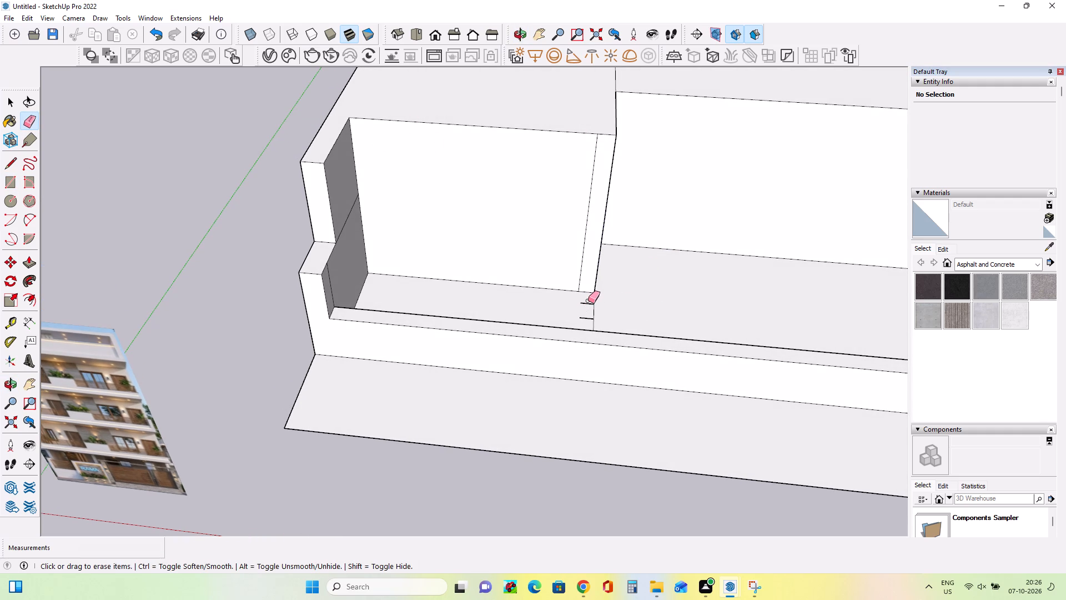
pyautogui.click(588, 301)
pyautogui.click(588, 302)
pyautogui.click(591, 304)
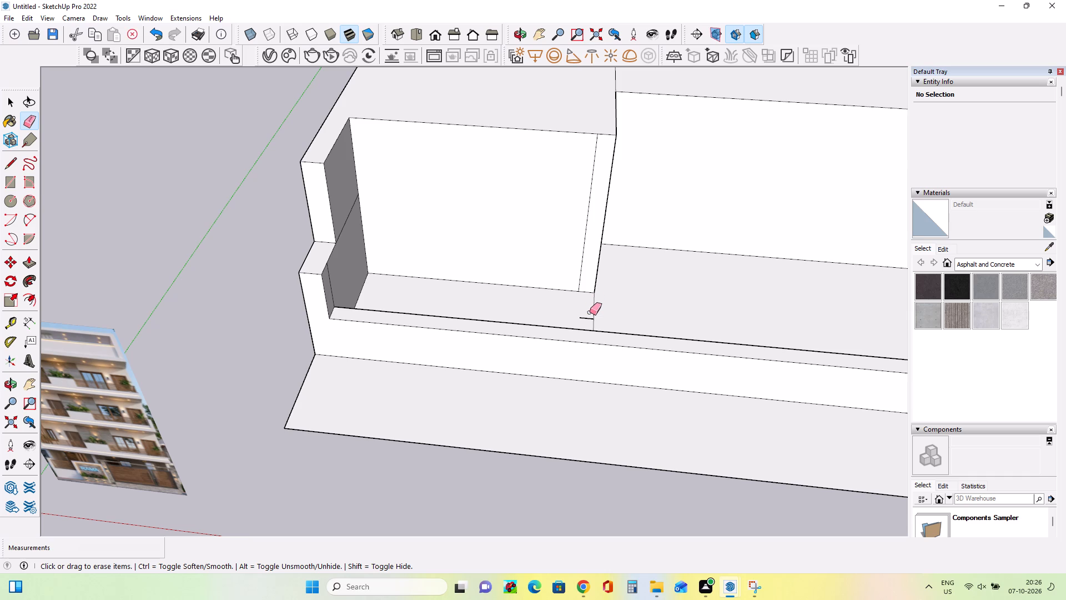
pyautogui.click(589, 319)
# Push/Pull the narrow full-height strip on the block's front face forward about 1' 10 5/8" towards the boundary wall.
pyautogui.click(25, 267)
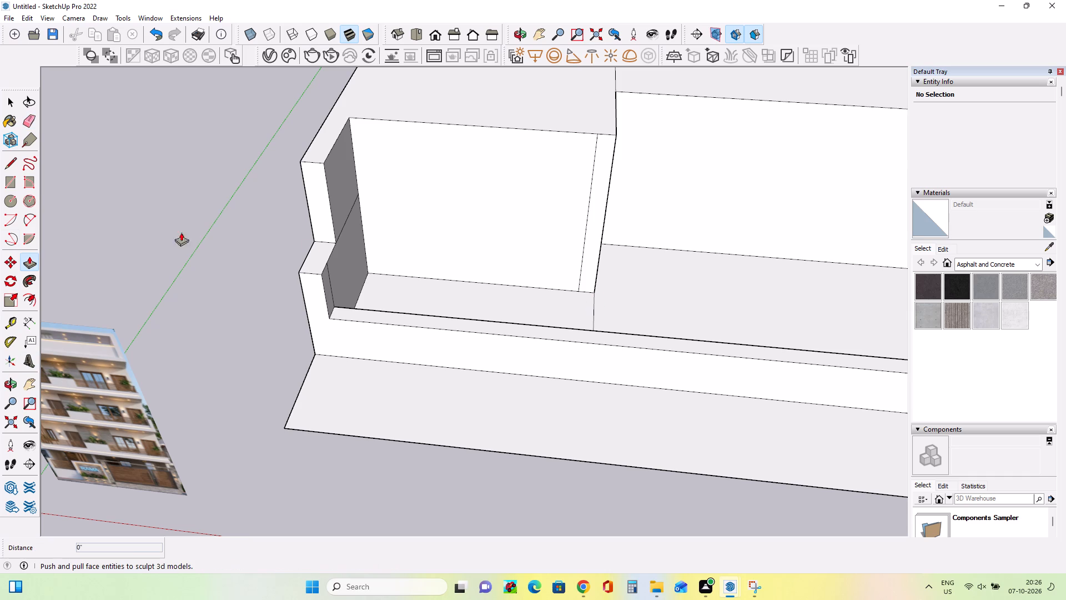
pyautogui.click(592, 203)
pyautogui.click(592, 231)
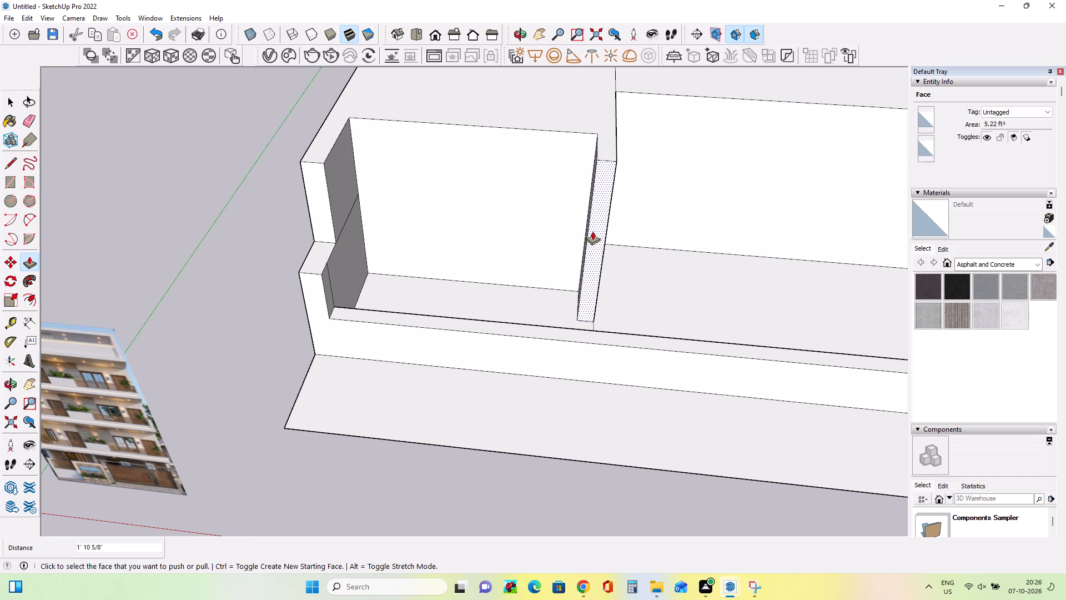
# Push/Pull the inner side face of the projecting partition in about 3 1/4" to make the partition thinner.
pyautogui.moveTo(645, 294); pyautogui.dragTo(746, 263, button='middle')
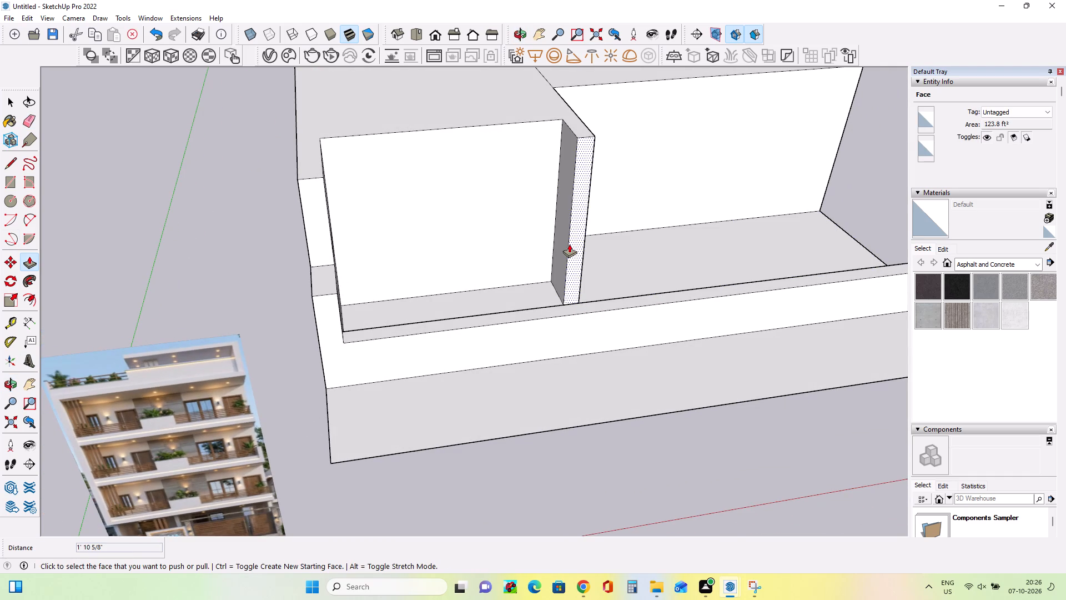
pyautogui.click(561, 244)
pyautogui.click(567, 242)
# Examine the reference image's ground floor up close, focusing on the RAMA sign wall, side fence, gate and stone pillars.
pyautogui.moveTo(681, 236); pyautogui.dragTo(636, 248, button='middle')
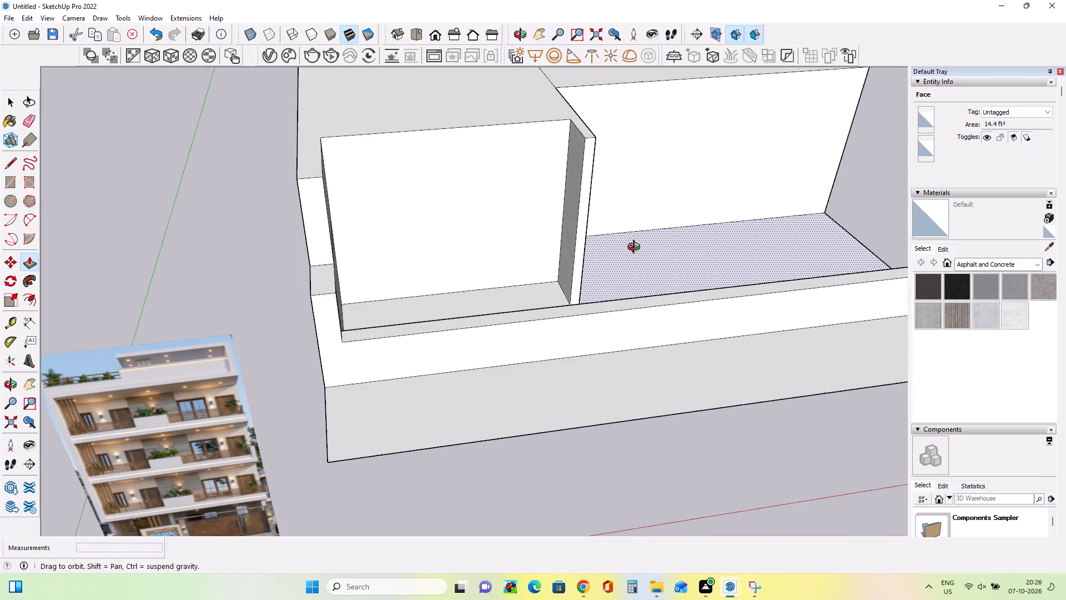
pyautogui.moveTo(636, 248); pyautogui.dragTo(582, 223, button='middle')
pyautogui.scroll(-7, 584, 223)
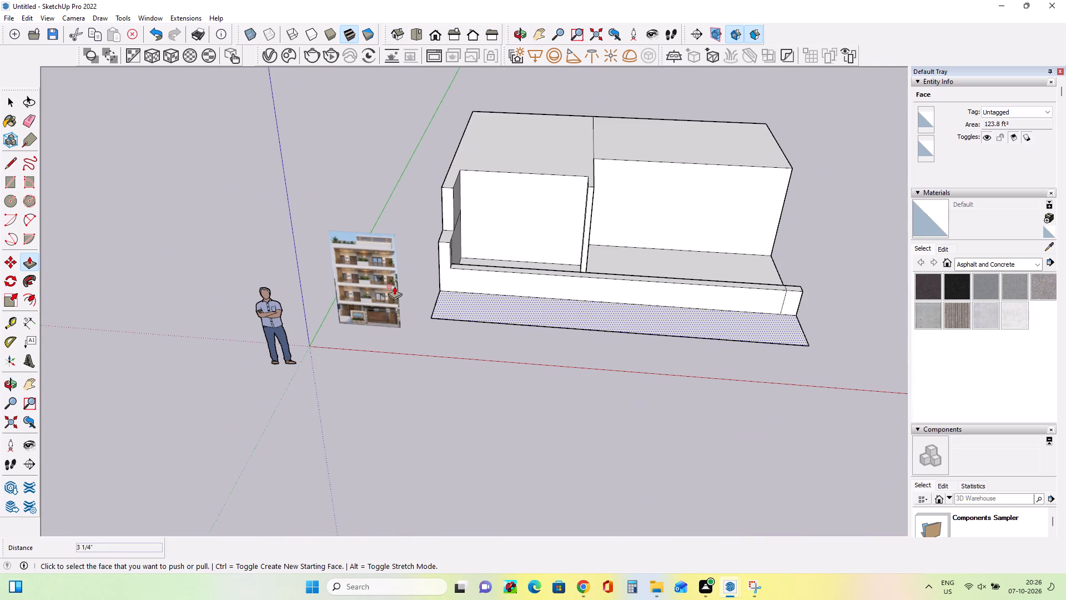
pyautogui.scroll(13, 387, 283)
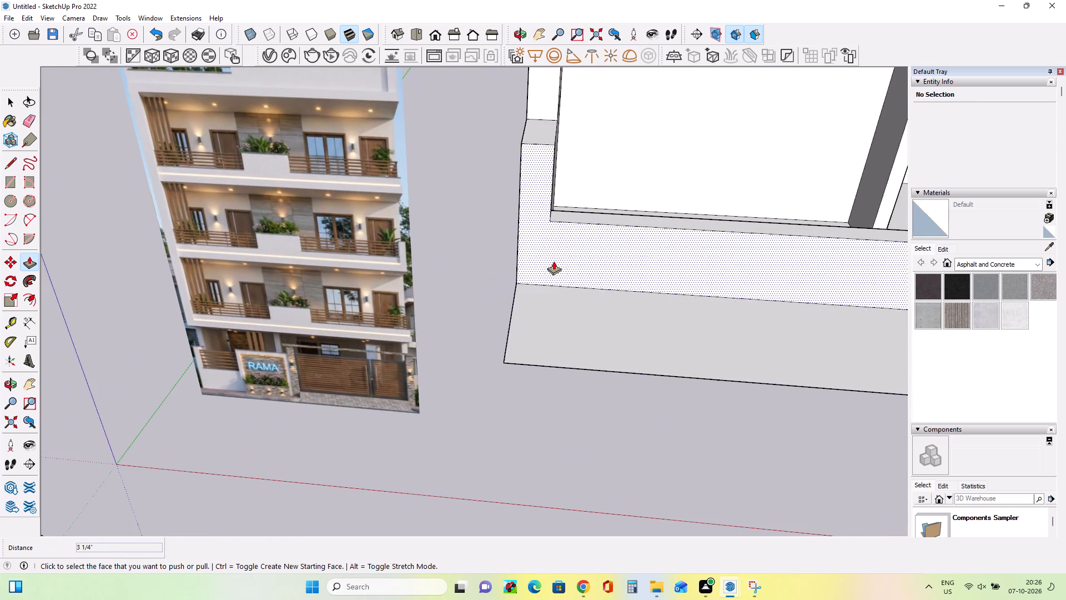
pyautogui.scroll(-9, 558, 252)
pyautogui.scroll(9, 498, 257)
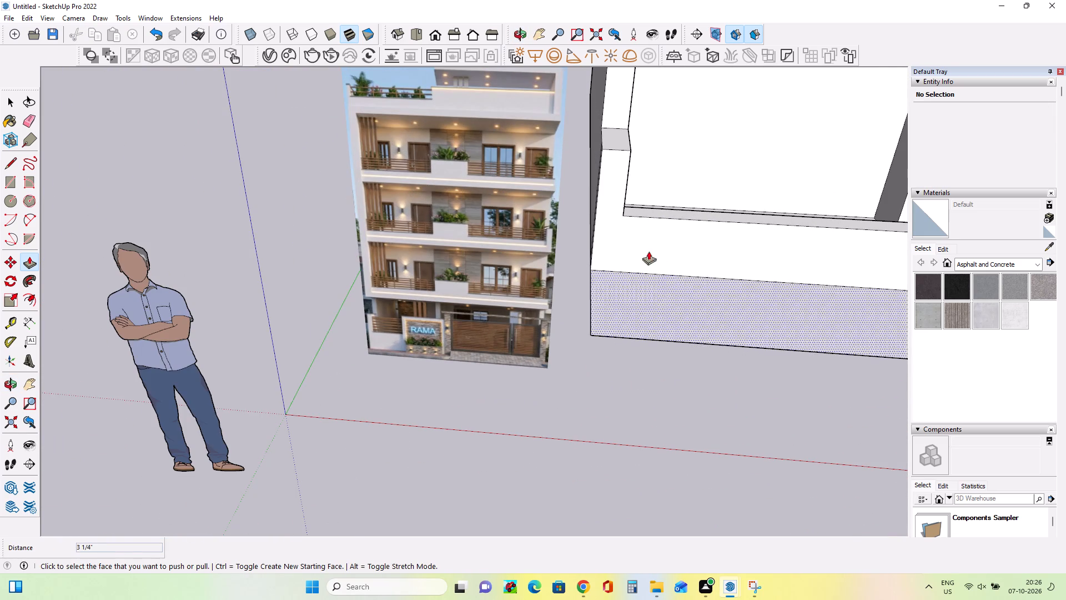
pyautogui.click(31, 380)
pyautogui.moveTo(336, 171); pyautogui.dragTo(125, 275)
pyautogui.moveTo(535, 308); pyautogui.dragTo(562, 246, button='middle')
pyautogui.scroll(10, 279, 355)
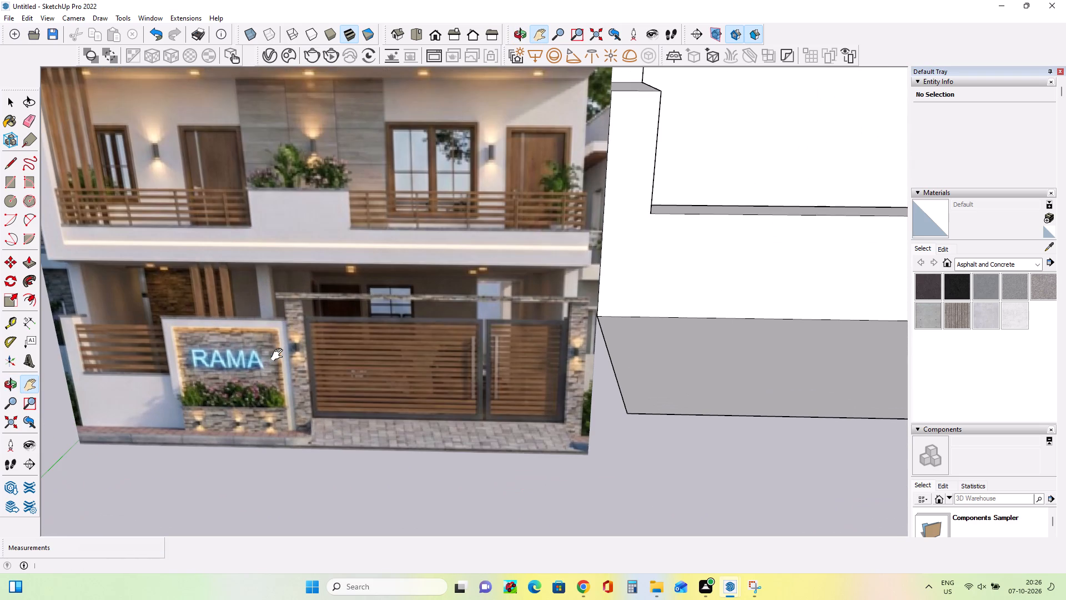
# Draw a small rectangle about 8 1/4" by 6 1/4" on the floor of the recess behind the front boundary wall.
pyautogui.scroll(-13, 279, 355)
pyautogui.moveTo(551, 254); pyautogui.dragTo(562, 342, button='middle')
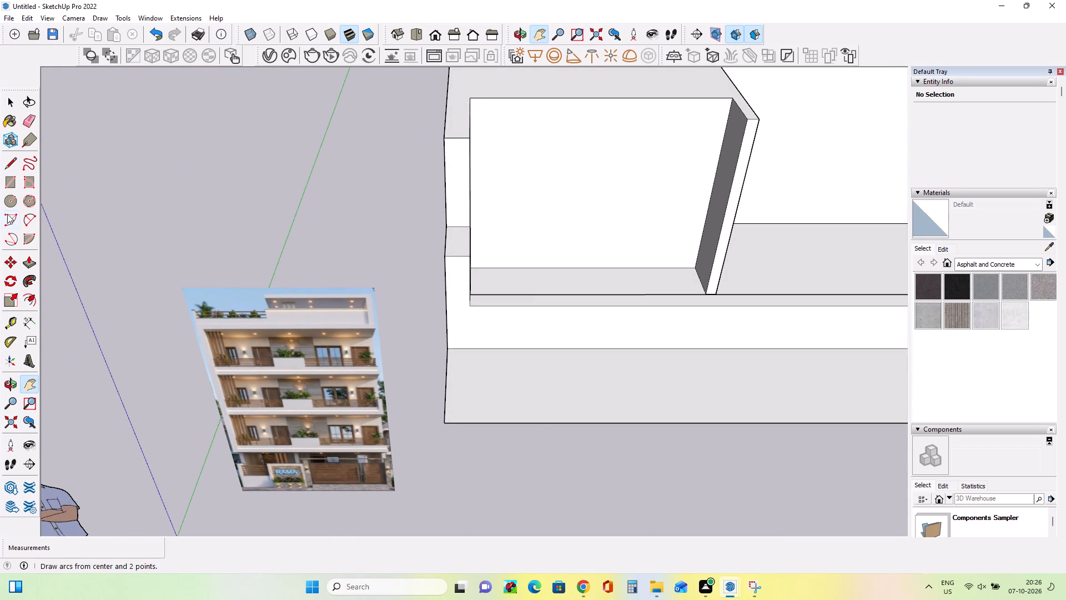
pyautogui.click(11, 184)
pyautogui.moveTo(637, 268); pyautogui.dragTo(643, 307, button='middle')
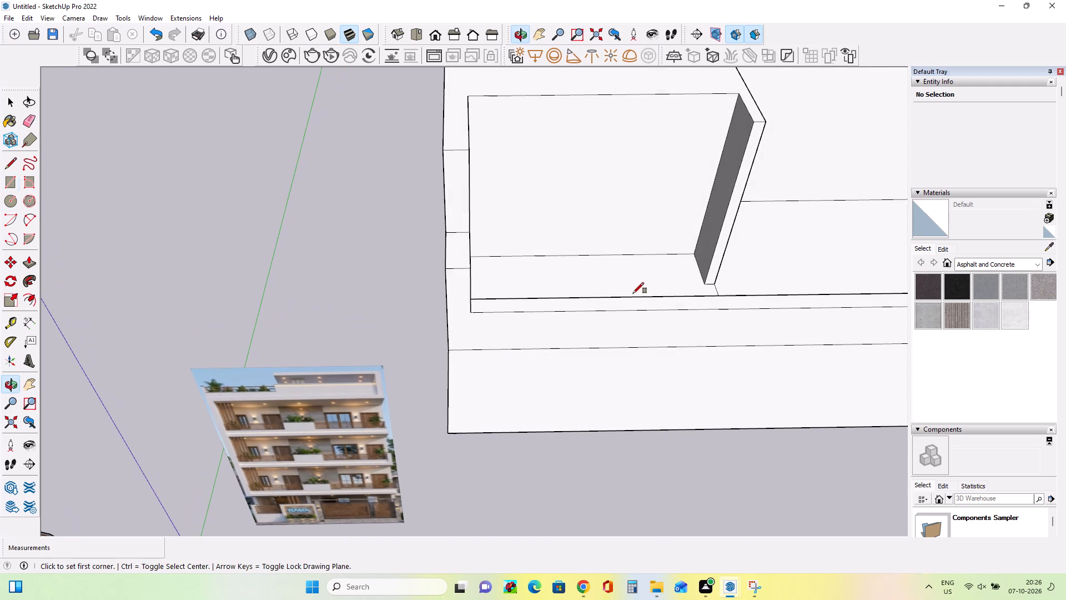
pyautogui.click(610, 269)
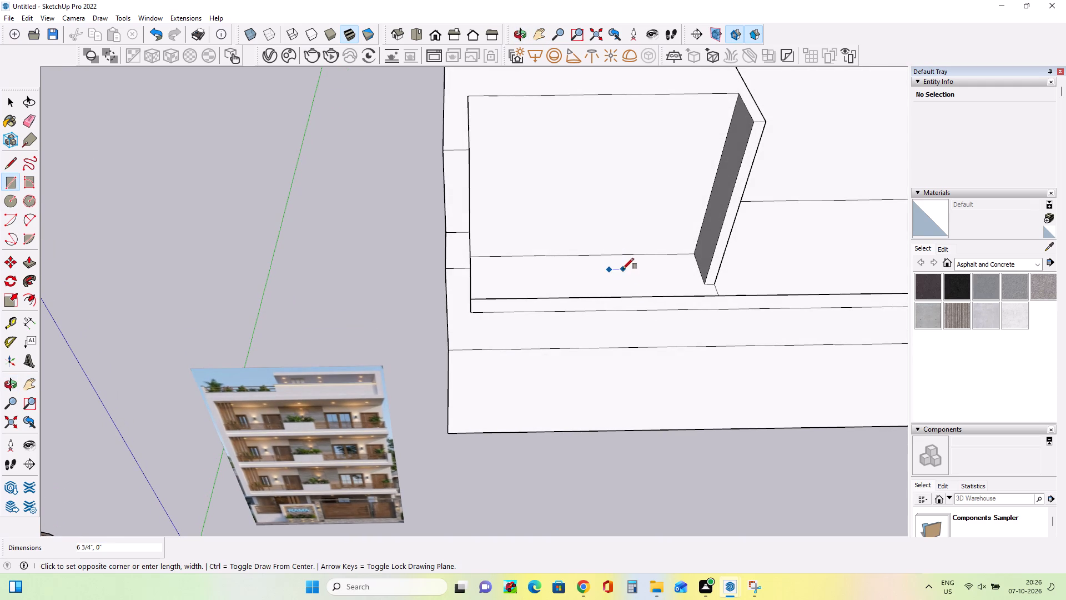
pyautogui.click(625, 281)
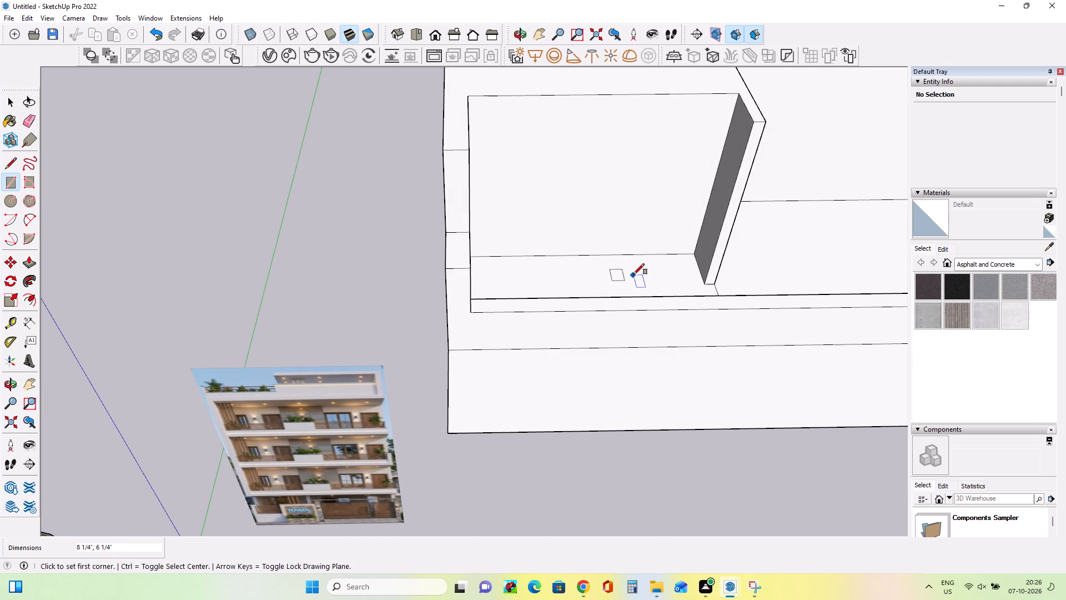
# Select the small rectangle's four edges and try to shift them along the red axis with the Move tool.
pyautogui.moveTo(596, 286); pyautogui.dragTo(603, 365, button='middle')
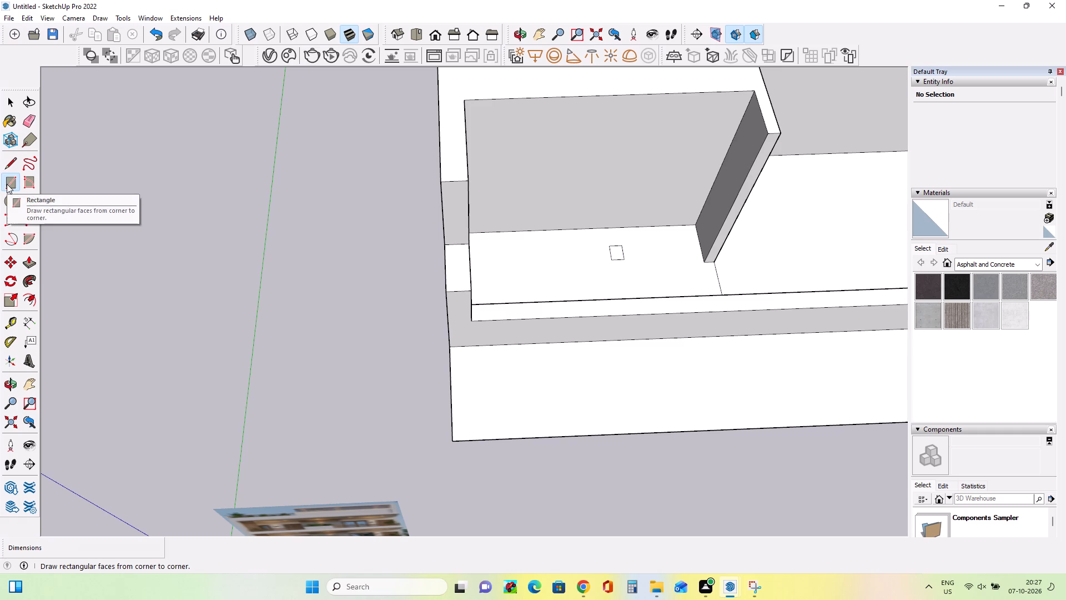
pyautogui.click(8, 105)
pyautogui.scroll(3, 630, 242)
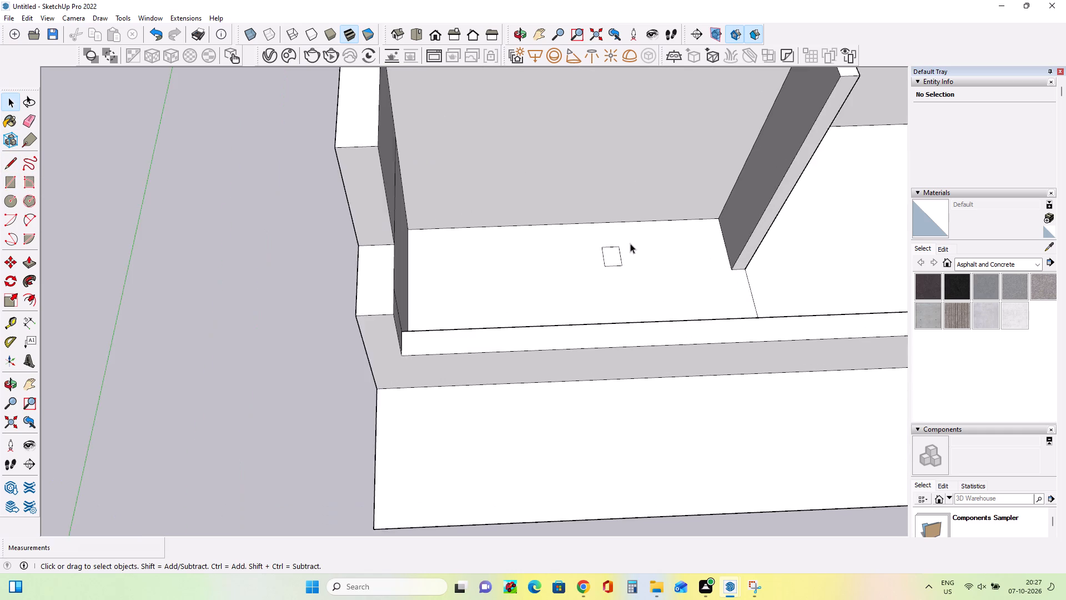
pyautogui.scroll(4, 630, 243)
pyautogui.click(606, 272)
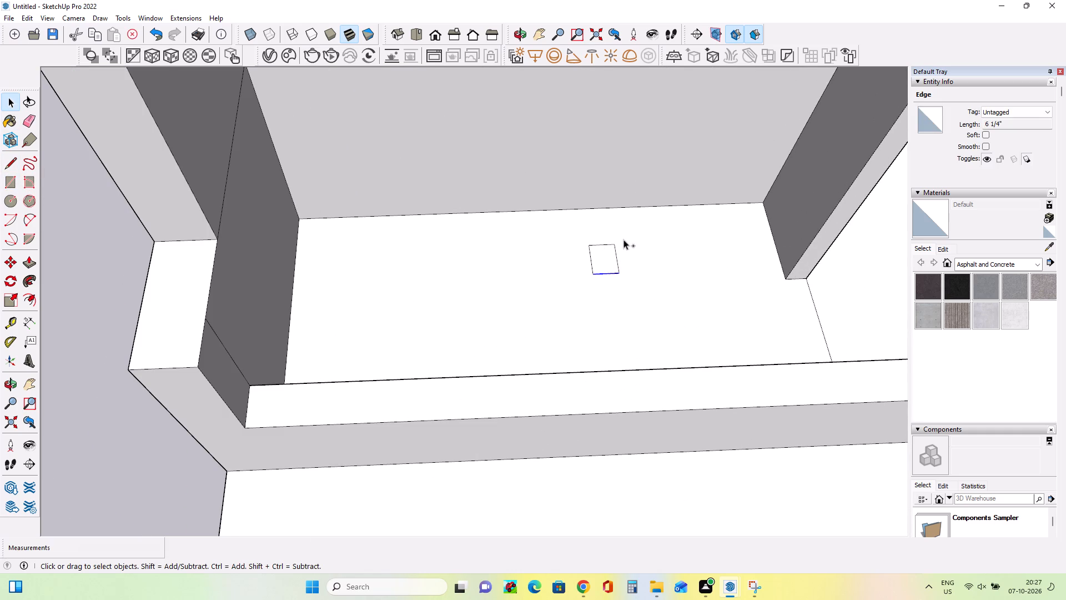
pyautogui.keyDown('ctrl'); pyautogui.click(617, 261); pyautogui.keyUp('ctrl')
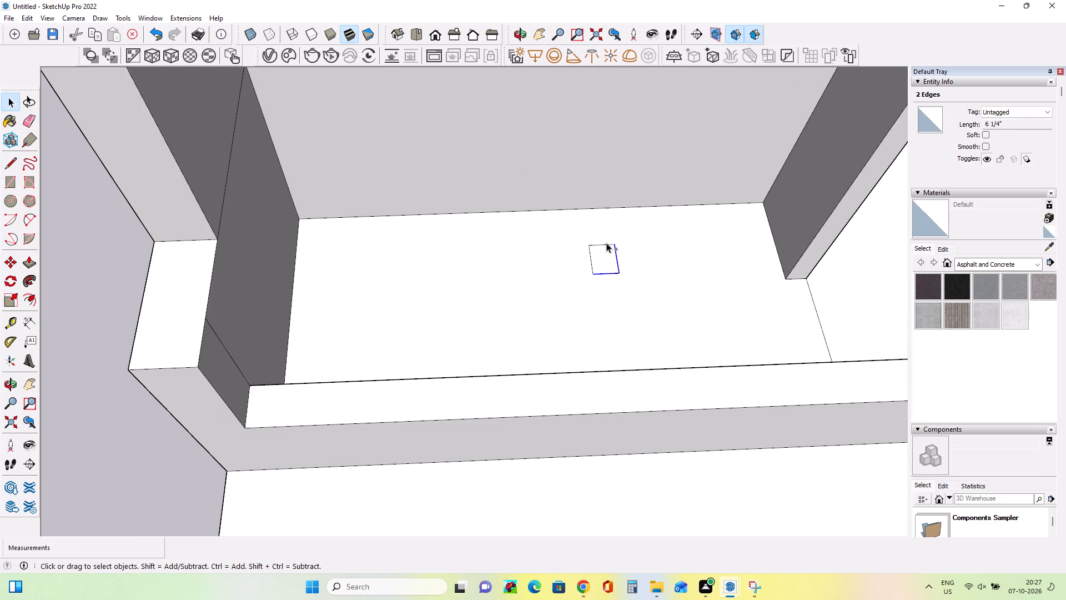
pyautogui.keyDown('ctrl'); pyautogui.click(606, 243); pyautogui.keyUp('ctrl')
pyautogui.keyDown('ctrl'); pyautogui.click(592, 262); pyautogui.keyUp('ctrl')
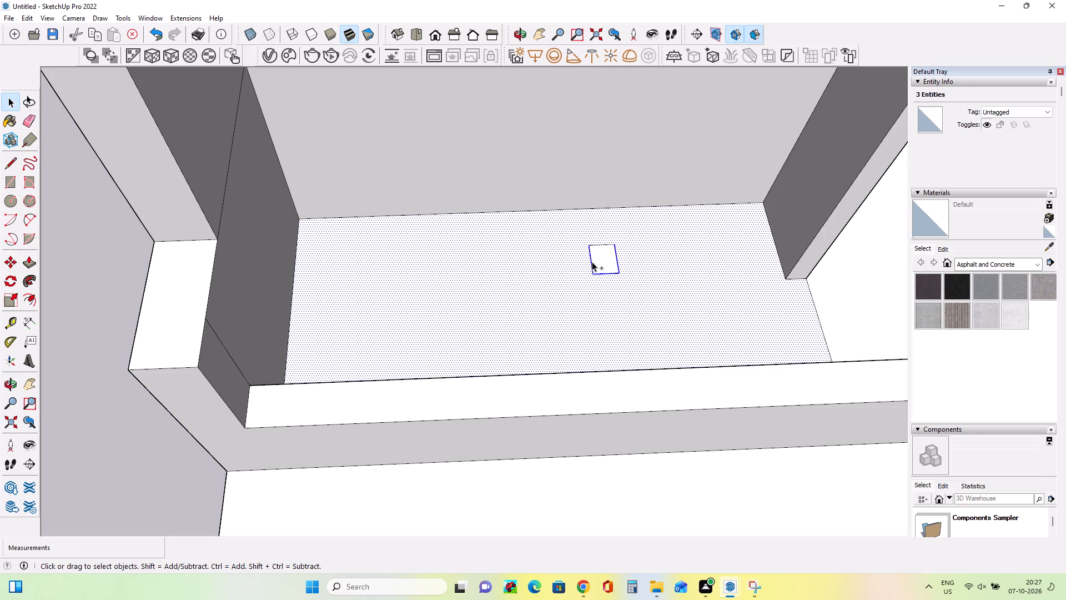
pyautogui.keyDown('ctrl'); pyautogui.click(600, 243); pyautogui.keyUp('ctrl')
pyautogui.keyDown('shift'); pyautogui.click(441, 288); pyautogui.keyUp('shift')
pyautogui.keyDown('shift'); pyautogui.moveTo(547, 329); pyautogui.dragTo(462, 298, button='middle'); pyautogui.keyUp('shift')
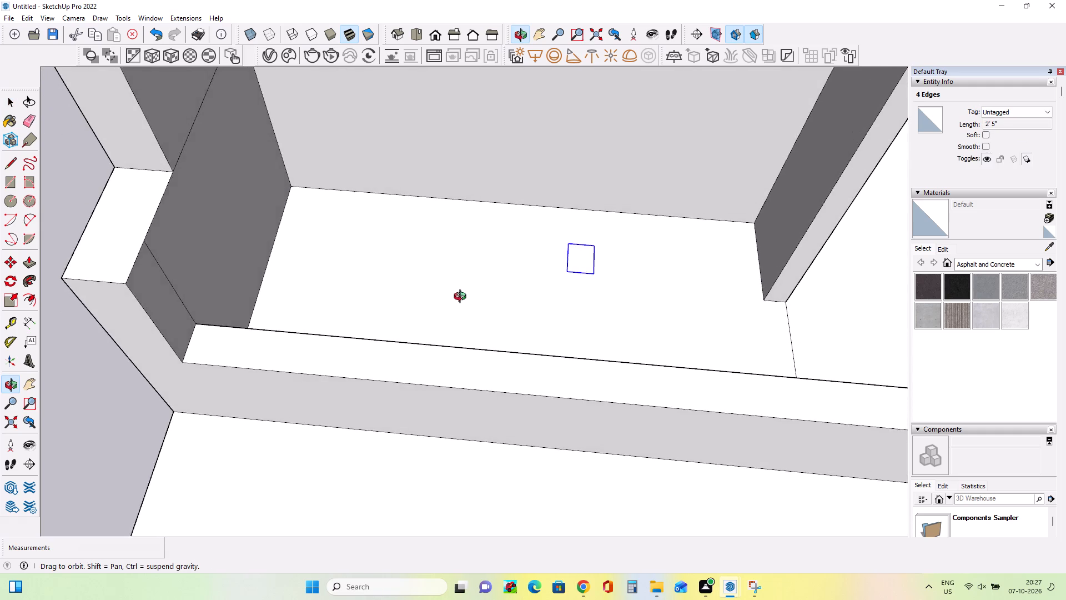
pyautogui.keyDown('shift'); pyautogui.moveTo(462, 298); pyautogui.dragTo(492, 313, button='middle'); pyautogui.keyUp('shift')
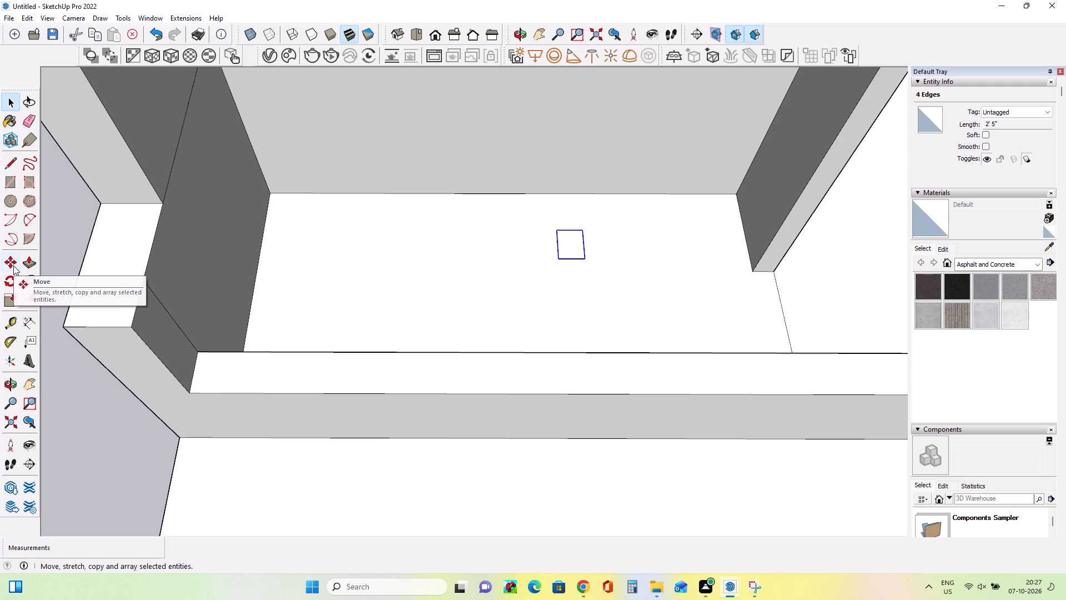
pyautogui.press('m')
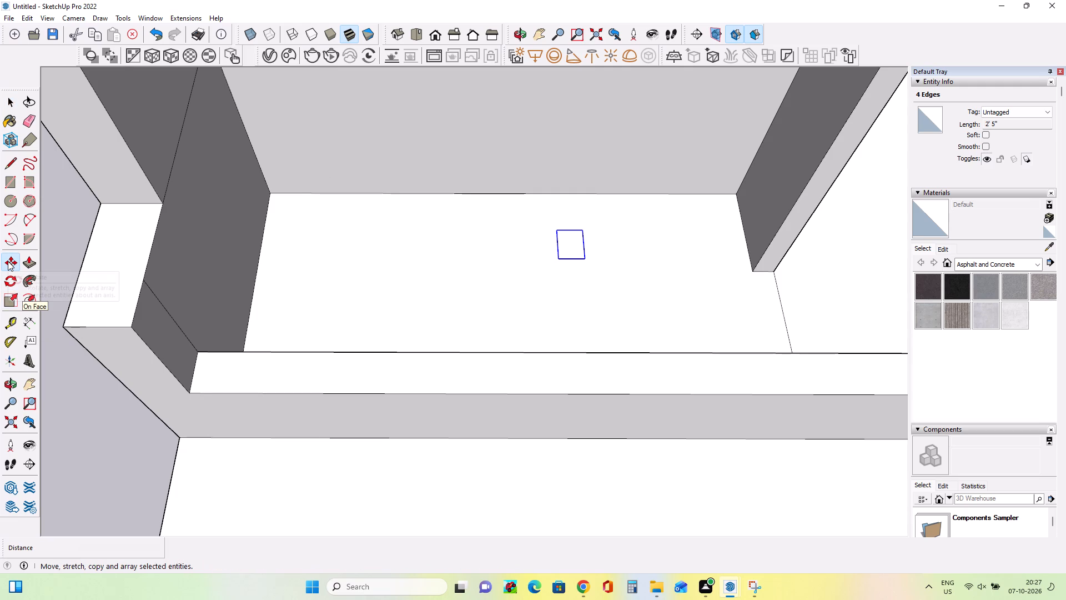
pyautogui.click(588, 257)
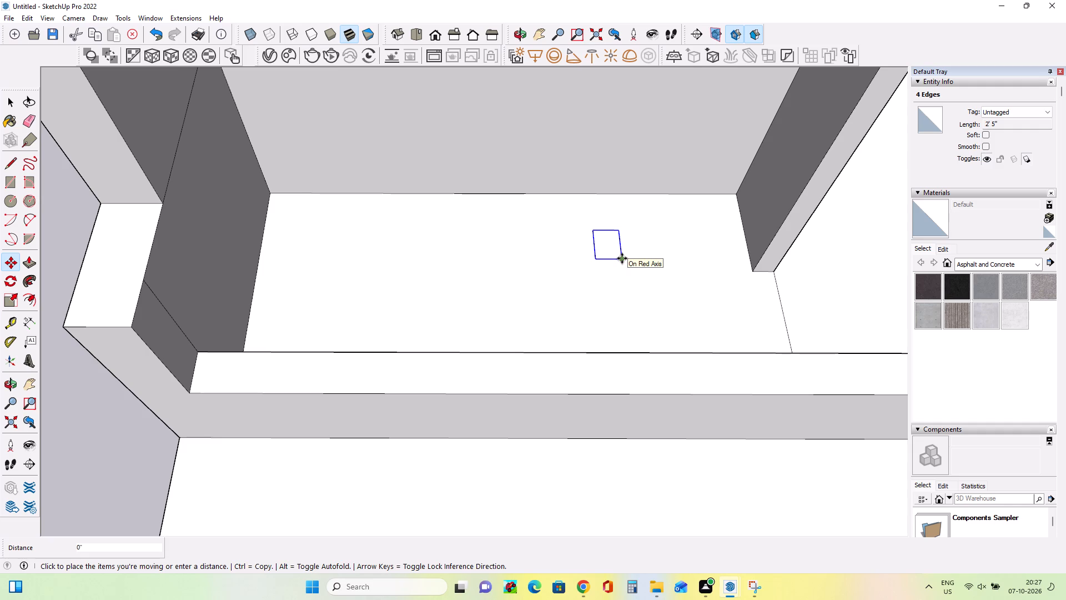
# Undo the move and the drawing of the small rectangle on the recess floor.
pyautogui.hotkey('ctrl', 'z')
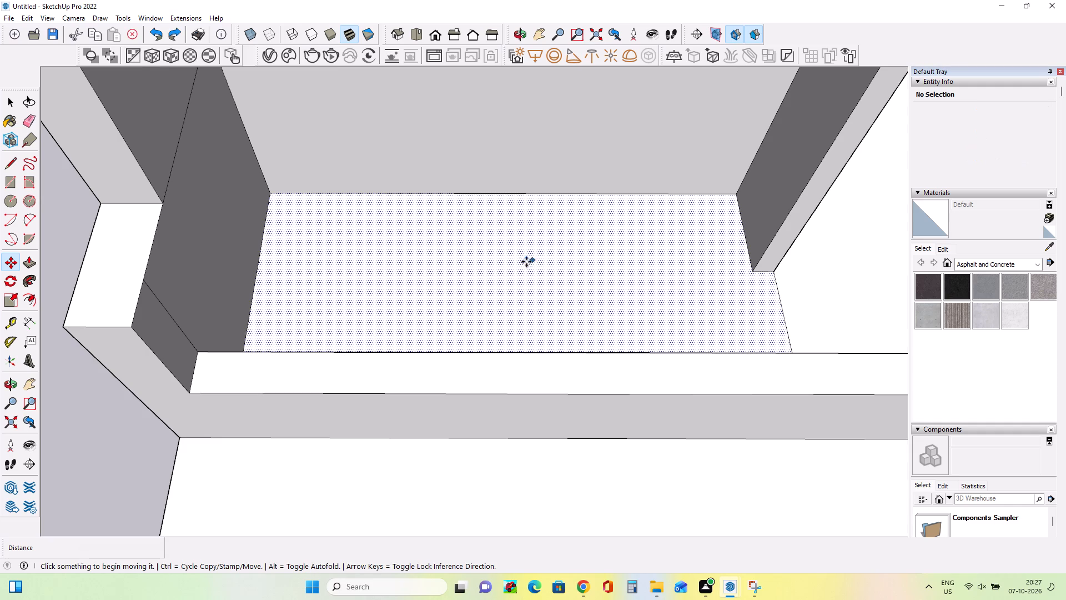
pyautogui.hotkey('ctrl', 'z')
# Push/Pull the inner side face of the projecting partition in about 1 5/8" to thin it further.
pyautogui.scroll(-3, 572, 256)
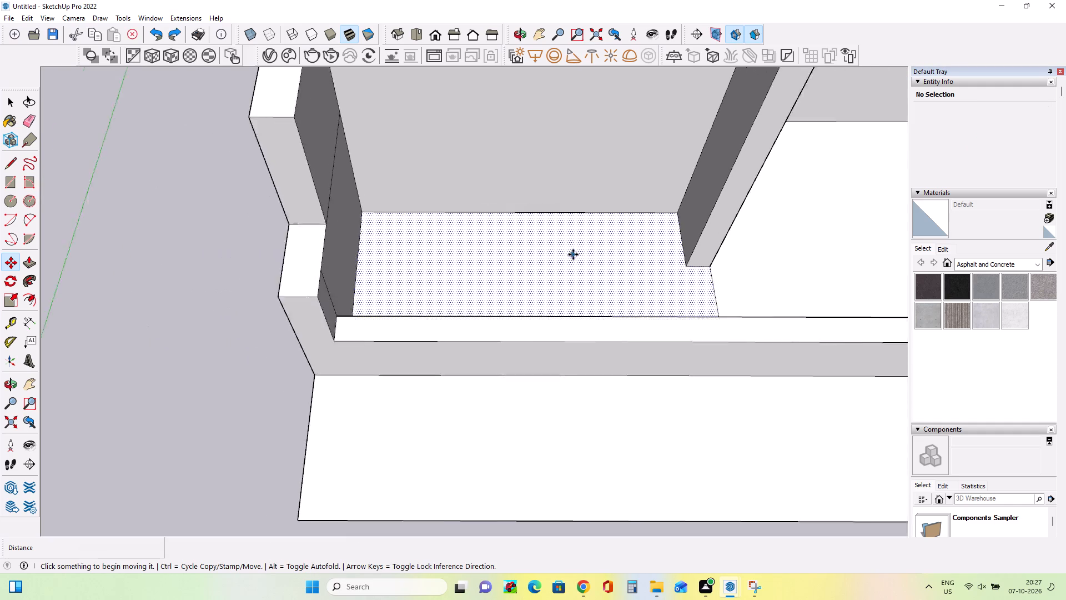
pyautogui.scroll(-3, 573, 254)
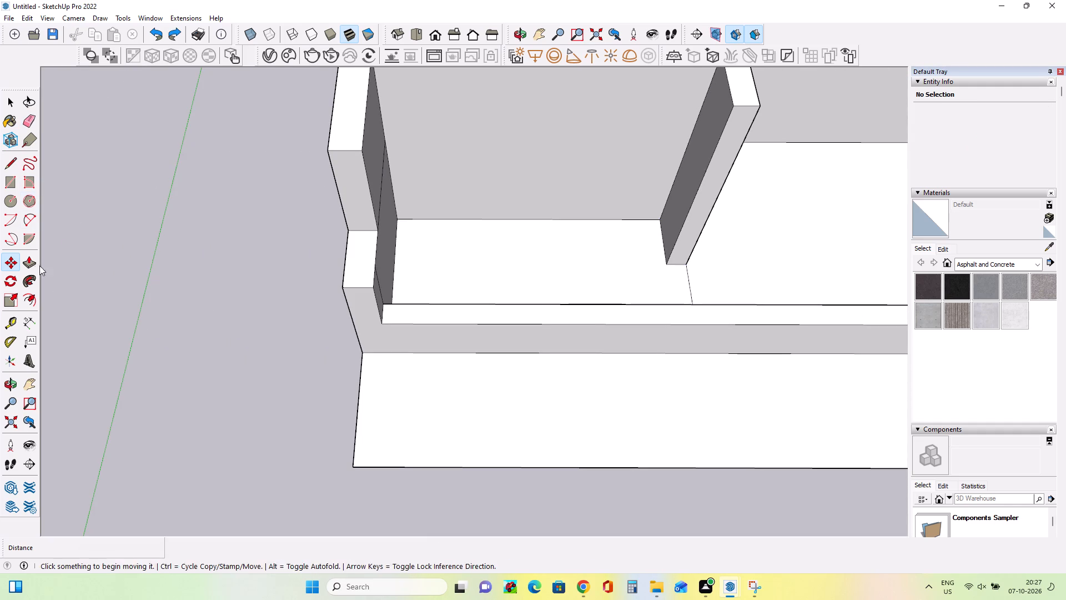
pyautogui.click(29, 266)
pyautogui.click(687, 186)
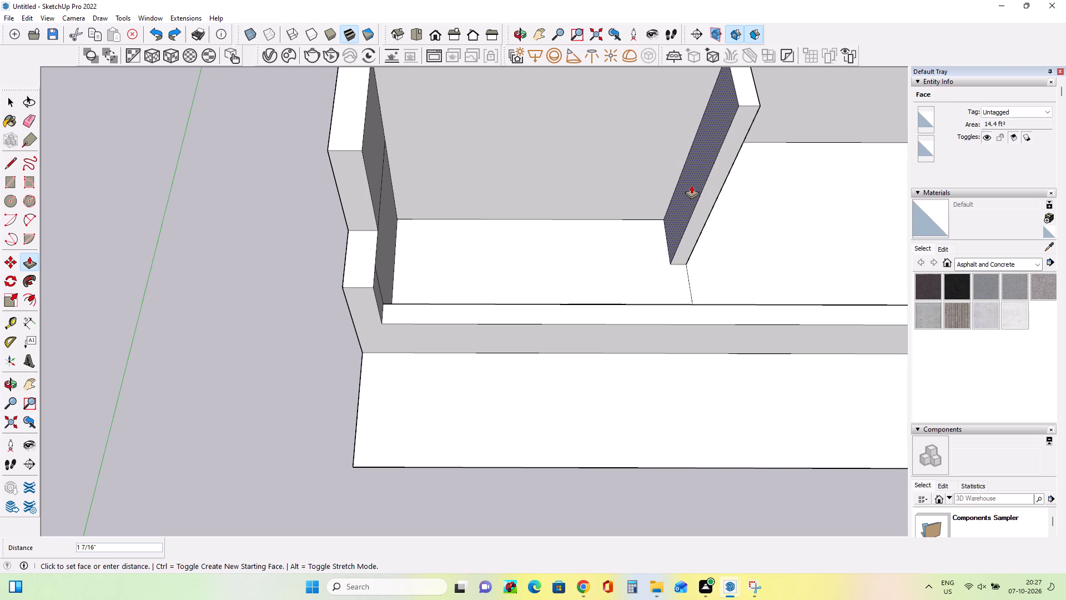
pyautogui.click(691, 185)
# Draw a square about 4 13/16" on each side on the recess floor, between the partition and the opposite side wall.
pyautogui.scroll(1, 633, 259)
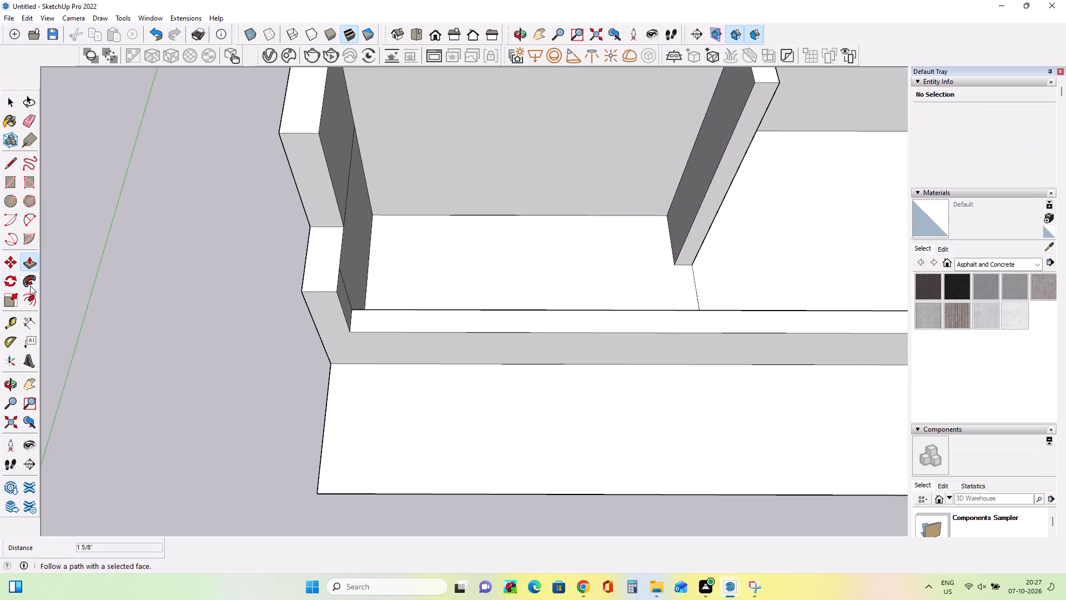
pyautogui.click(8, 178)
pyautogui.scroll(3, 533, 250)
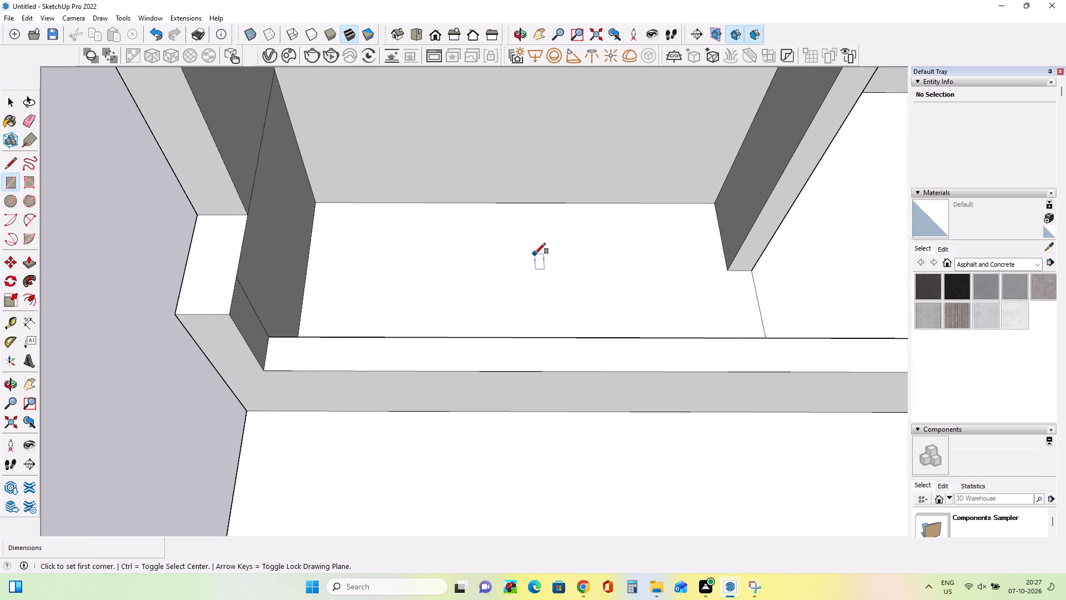
pyautogui.click(567, 247)
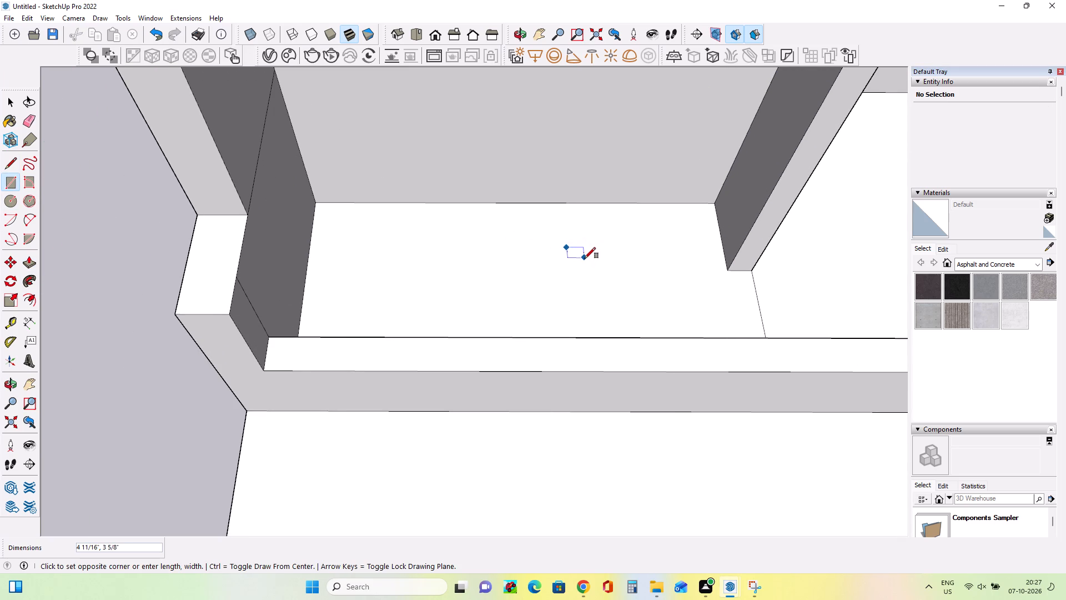
pyautogui.click(585, 259)
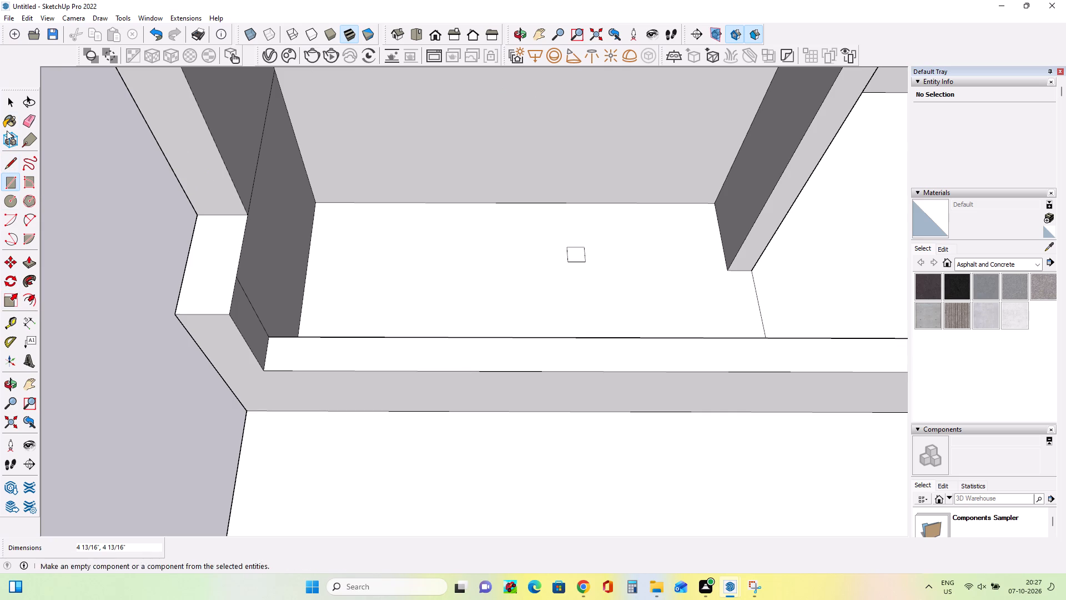
# Copy the small square's four edges twice along the red axis towards the partition, spacing the last copy about 9 9/16" from the previous one.
pyautogui.click(7, 104)
pyautogui.scroll(3, 547, 264)
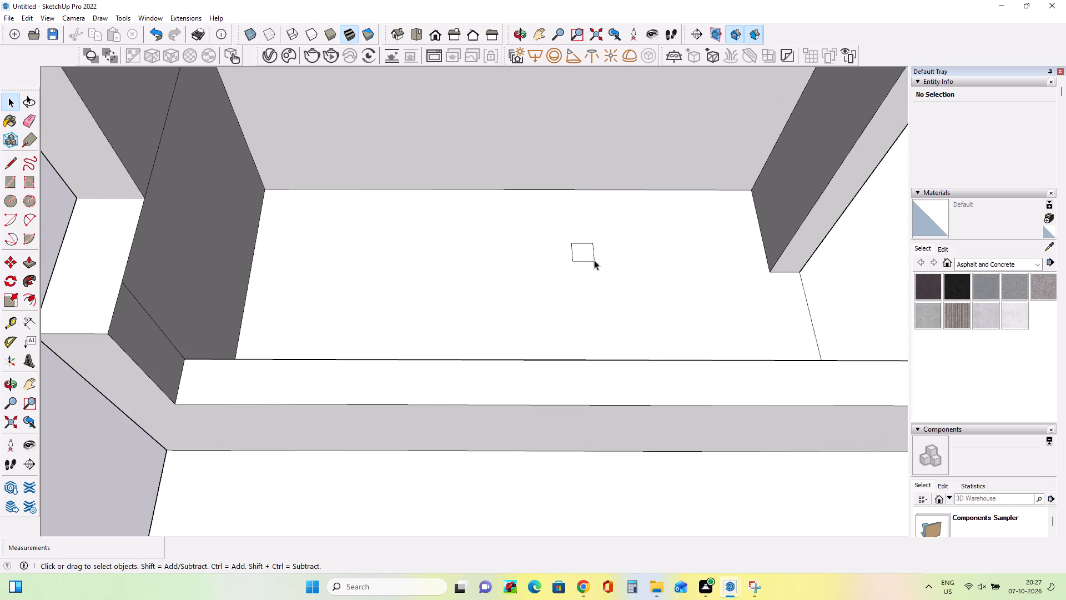
pyautogui.click(594, 260)
pyautogui.keyDown('ctrl'); pyautogui.click(599, 256); pyautogui.keyUp('ctrl')
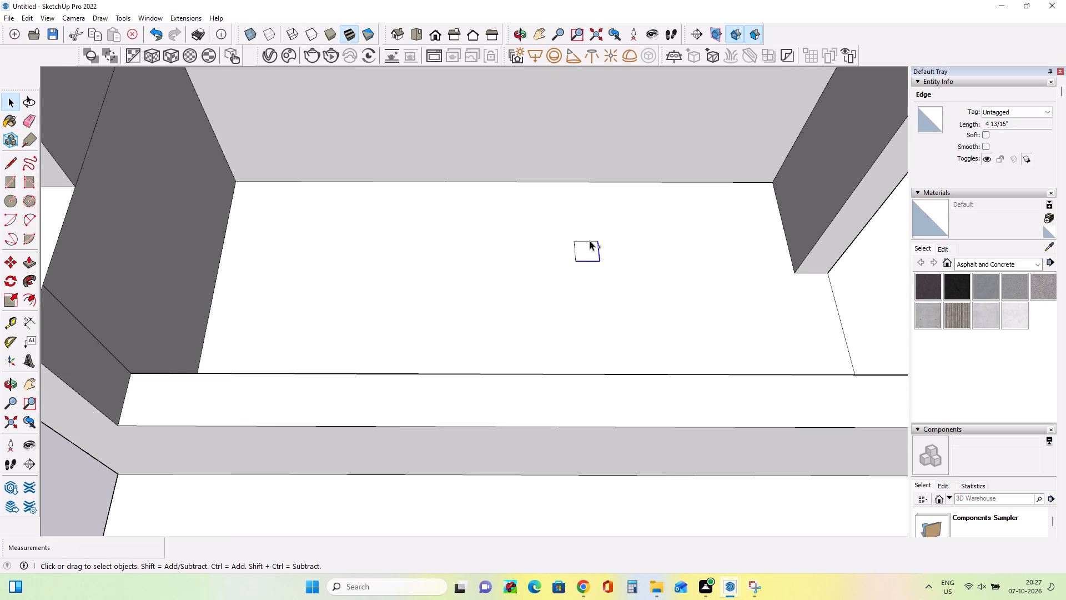
pyautogui.keyDown('ctrl'); pyautogui.click(590, 241); pyautogui.keyUp('ctrl')
pyautogui.keyDown('ctrl'); pyautogui.click(574, 253); pyautogui.keyUp('ctrl')
pyautogui.keyDown('ctrl'); pyautogui.scroll(-4, 536, 298); pyautogui.keyUp('ctrl')
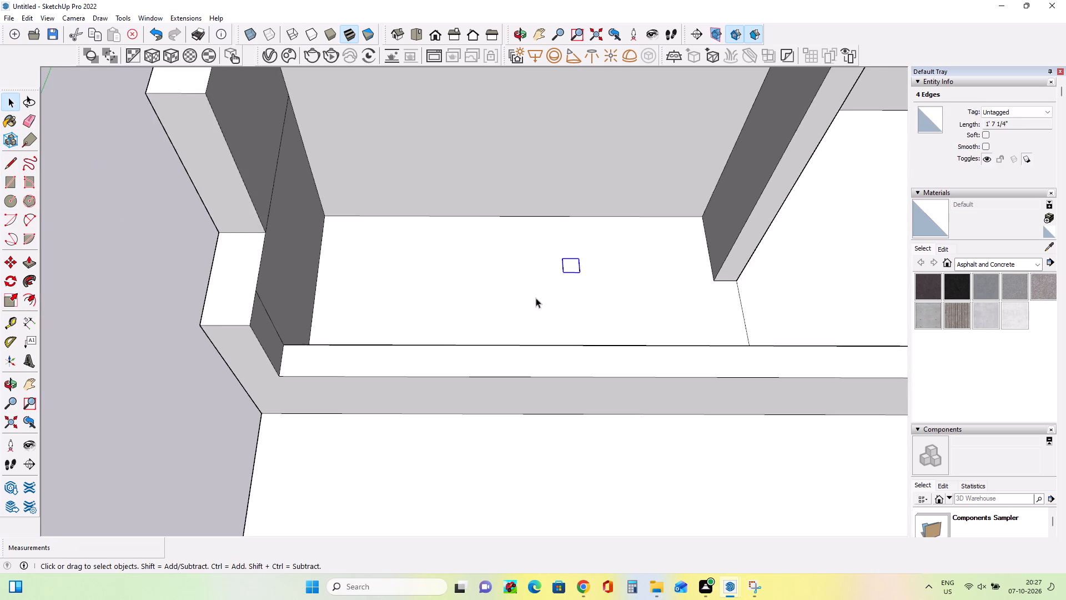
pyautogui.keyDown('ctrl'); pyautogui.scroll(-3, 536, 298); pyautogui.keyUp('ctrl')
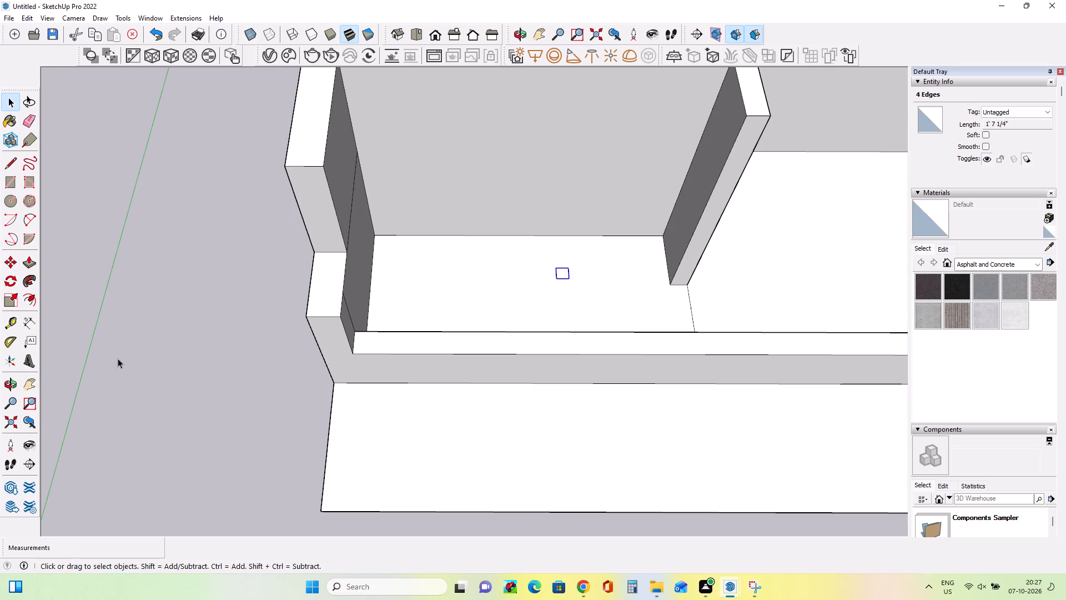
pyautogui.press('m')
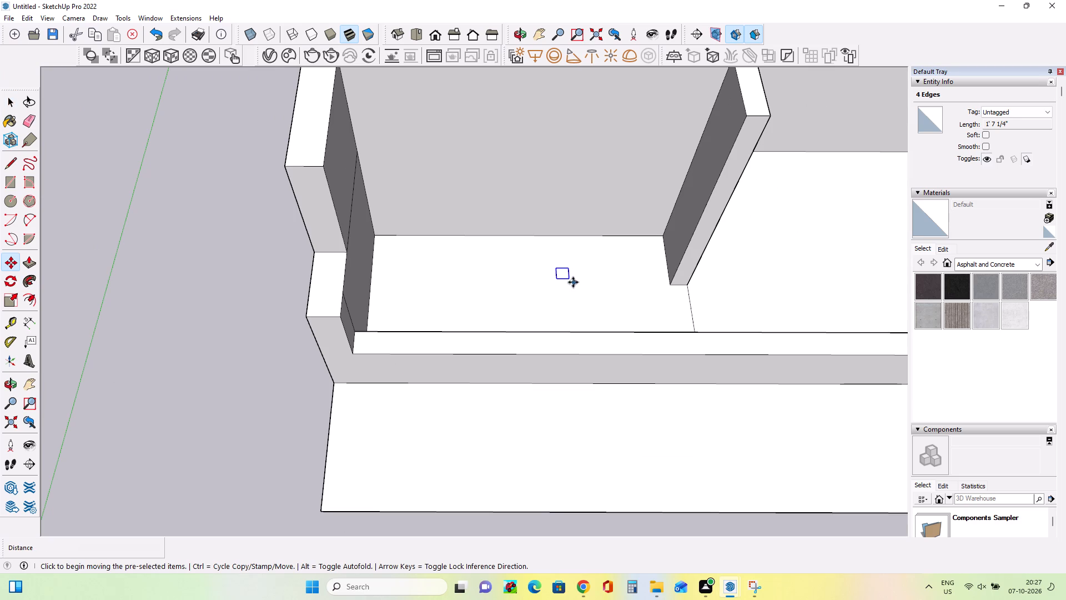
pyautogui.click(570, 278)
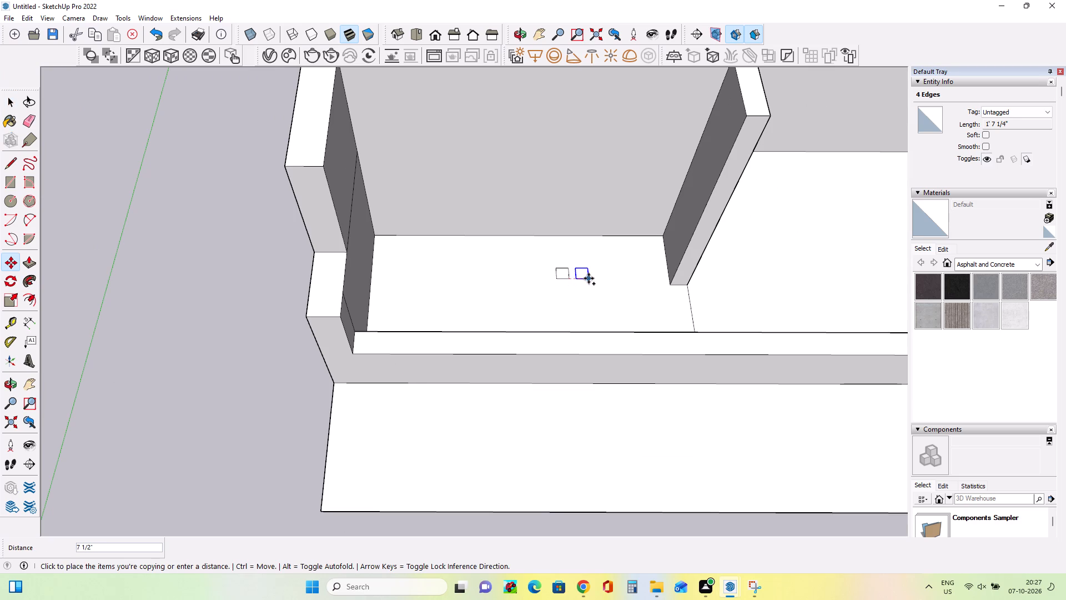
pyautogui.click(592, 278)
pyautogui.keyDown('ctrl'); pyautogui.click(592, 278); pyautogui.keyUp('ctrl')
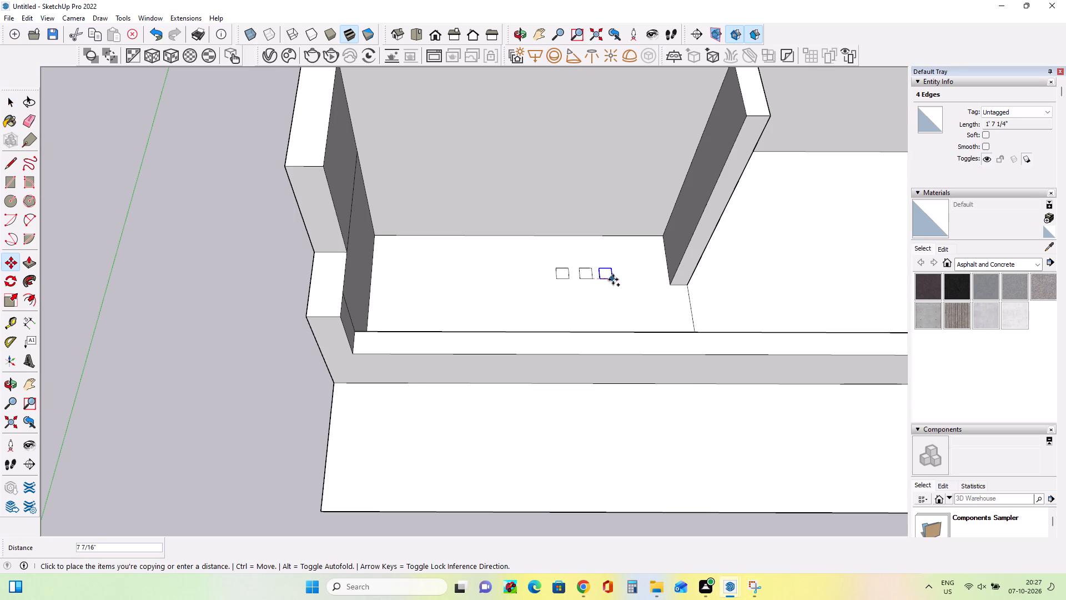
pyautogui.click(617, 278)
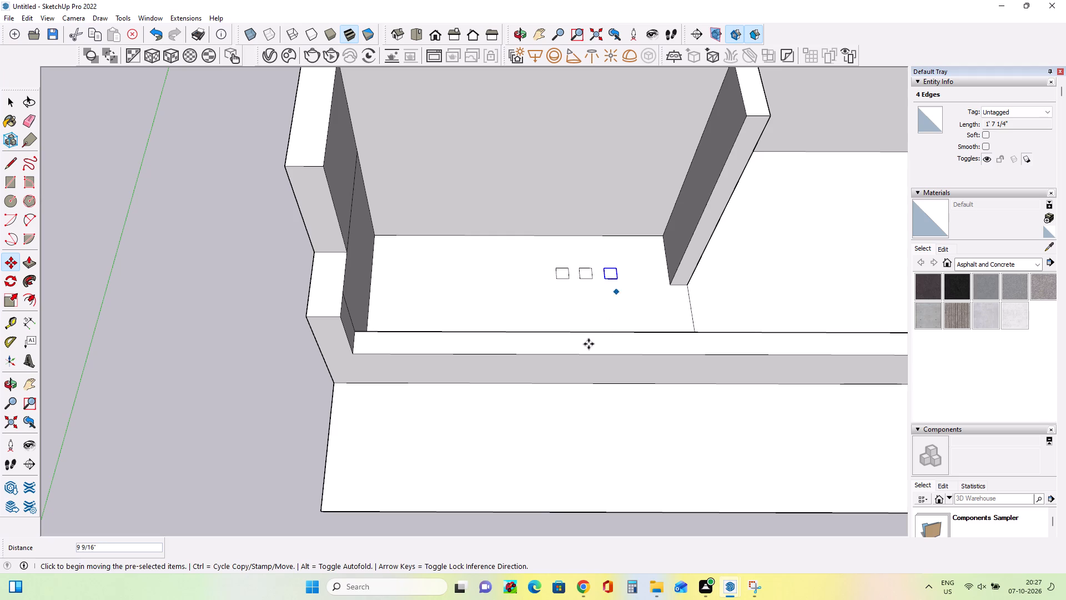
# Push/Pull the small square farthest from the partition up about 5' 11 5/8" into a slim vertical post.
pyautogui.scroll(-4, 455, 287)
pyautogui.moveTo(459, 289); pyautogui.dragTo(500, 241, button='middle')
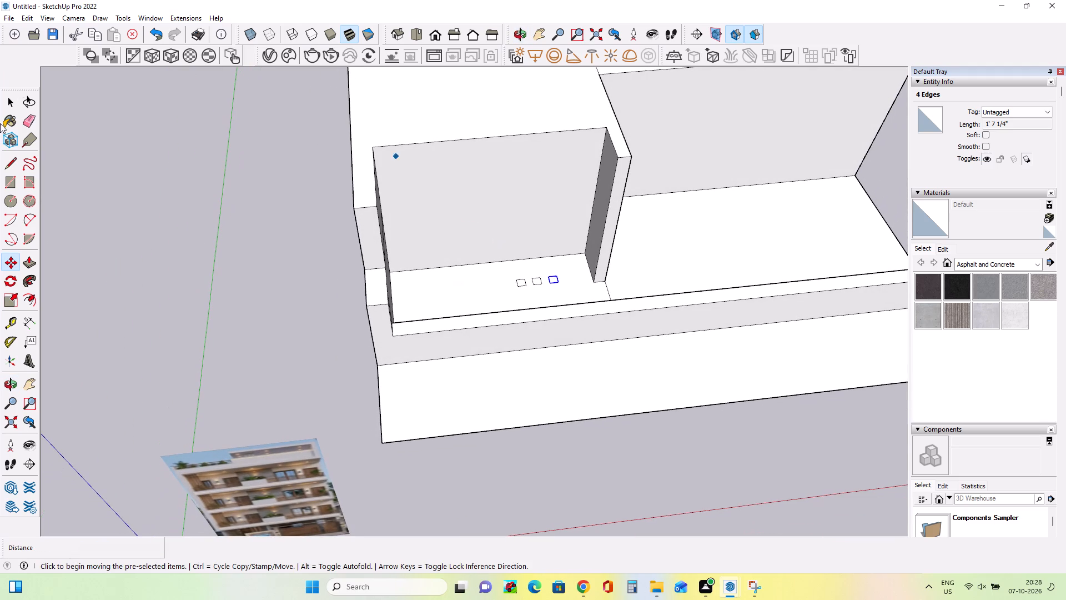
pyautogui.click(27, 261)
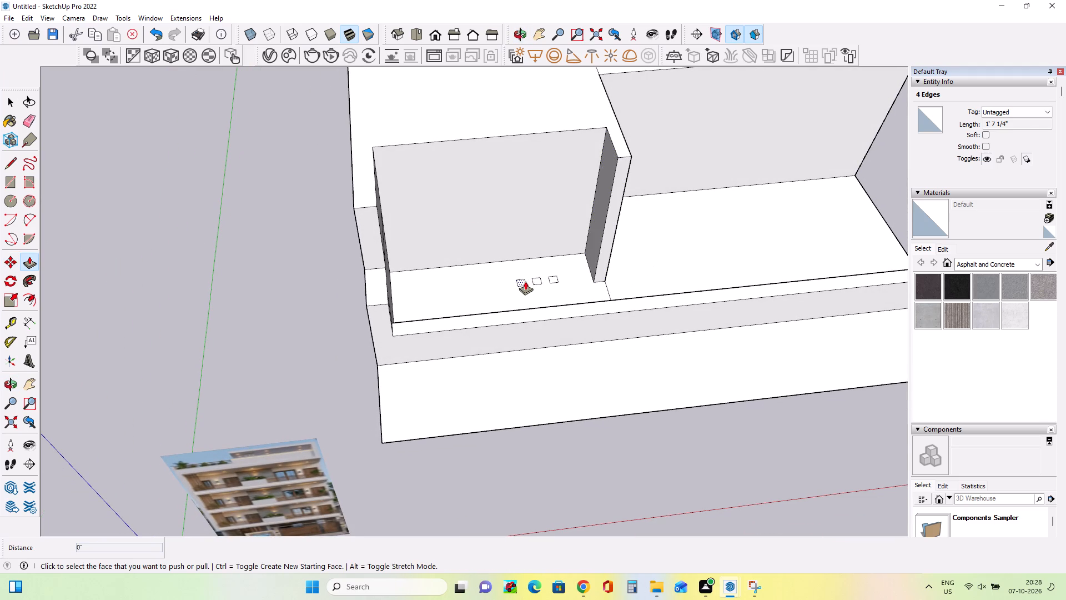
pyautogui.click(525, 281)
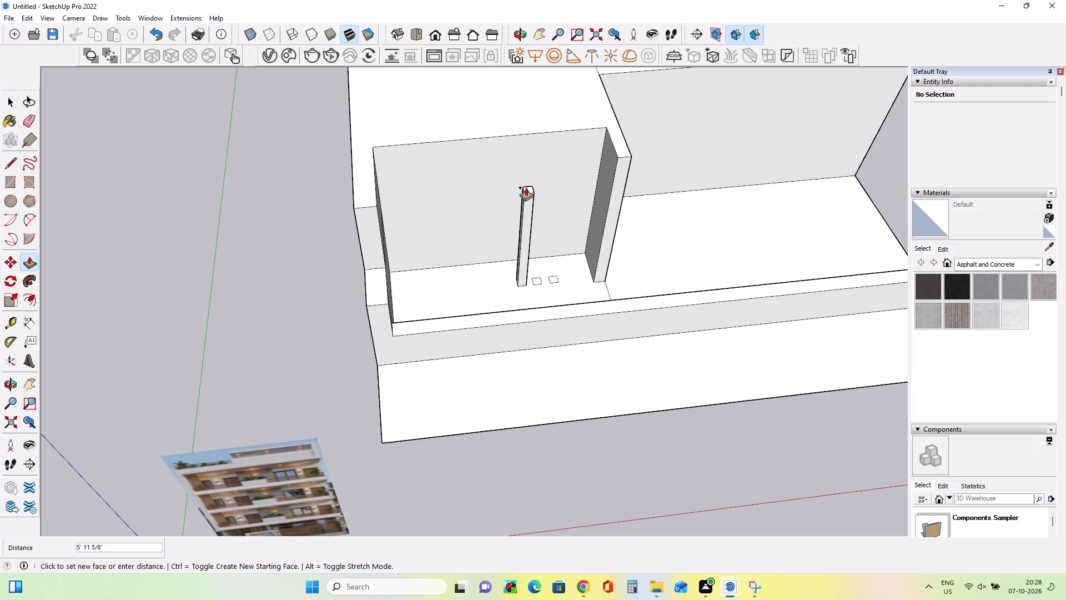
pyautogui.click(526, 187)
pyautogui.scroll(-11, 451, 226)
pyautogui.moveTo(493, 247); pyautogui.dragTo(492, 247, button='middle')
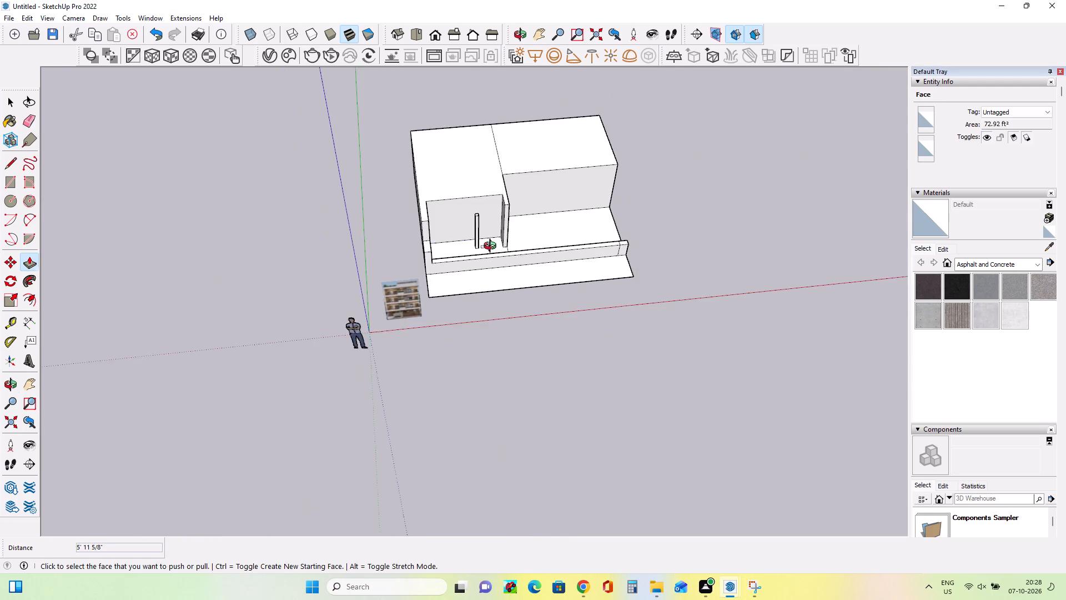
pyautogui.moveTo(492, 247); pyautogui.dragTo(467, 175, button='middle')
pyautogui.scroll(9, 472, 205)
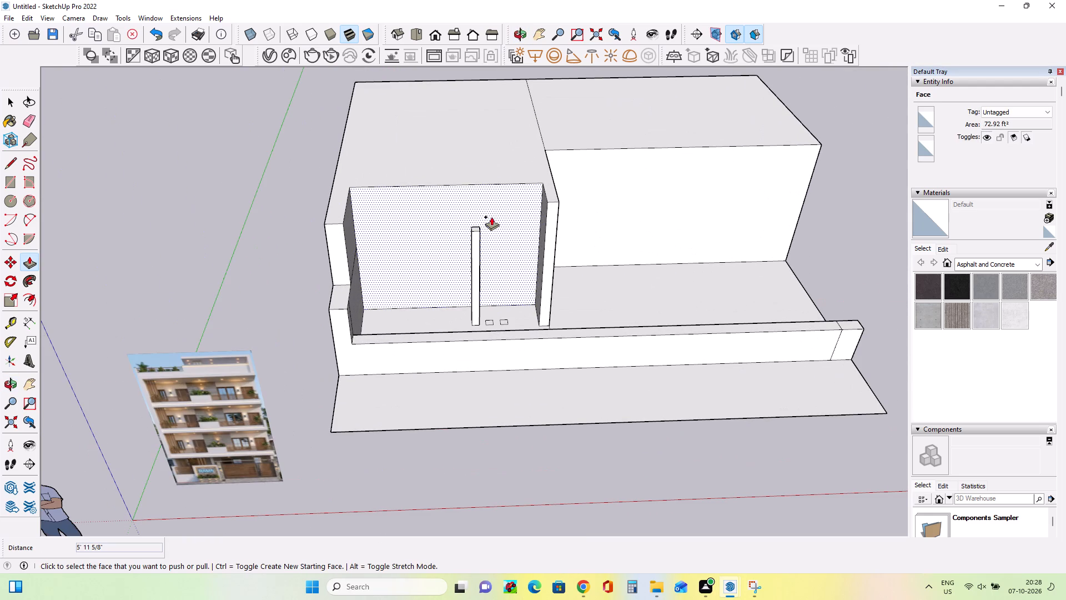
# Push/Pull the top face of the existing slim post up another 1' 8" to the top of the recess.
pyautogui.scroll(3, 479, 217)
pyautogui.moveTo(489, 213); pyautogui.dragTo(504, 260, button='middle')
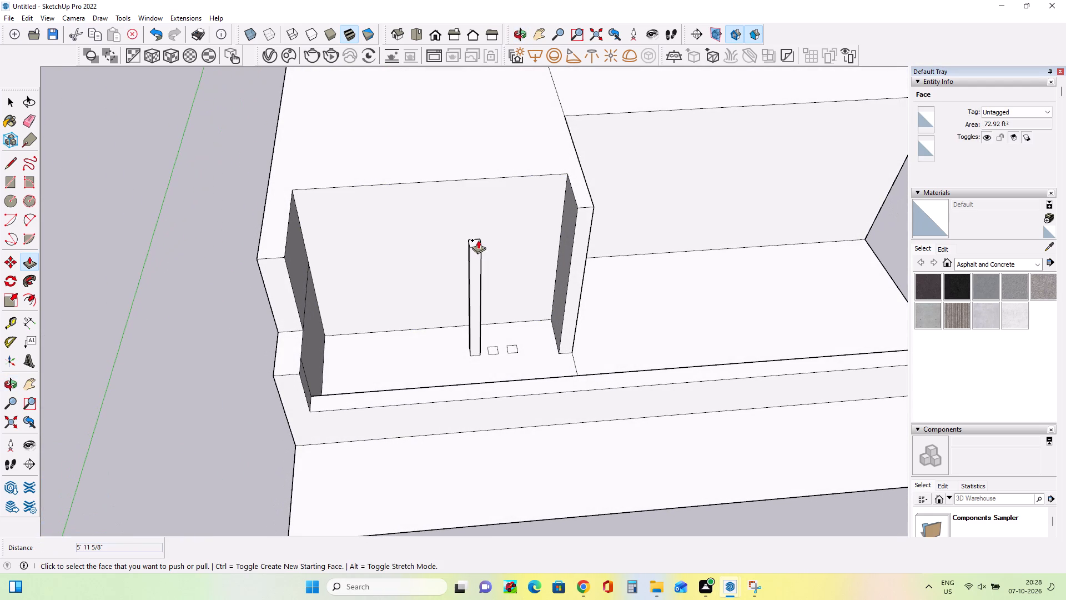
pyautogui.click(477, 241)
pyautogui.click(458, 172)
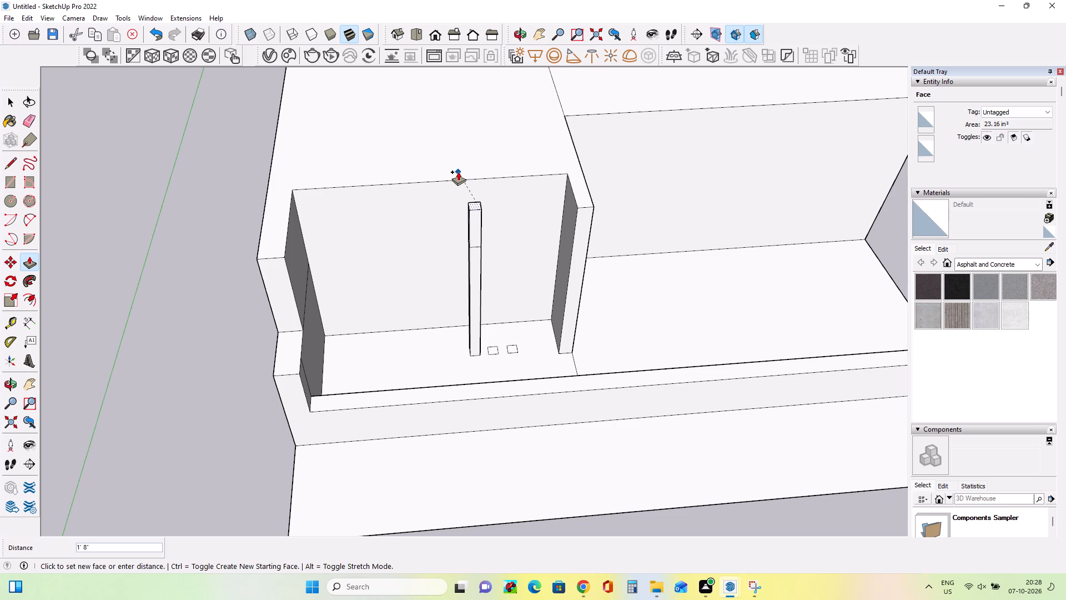
# Push/Pull the two remaining floor squares up to the first post's height, about 7' 7 5/8", to form matching posts.
pyautogui.click(496, 349)
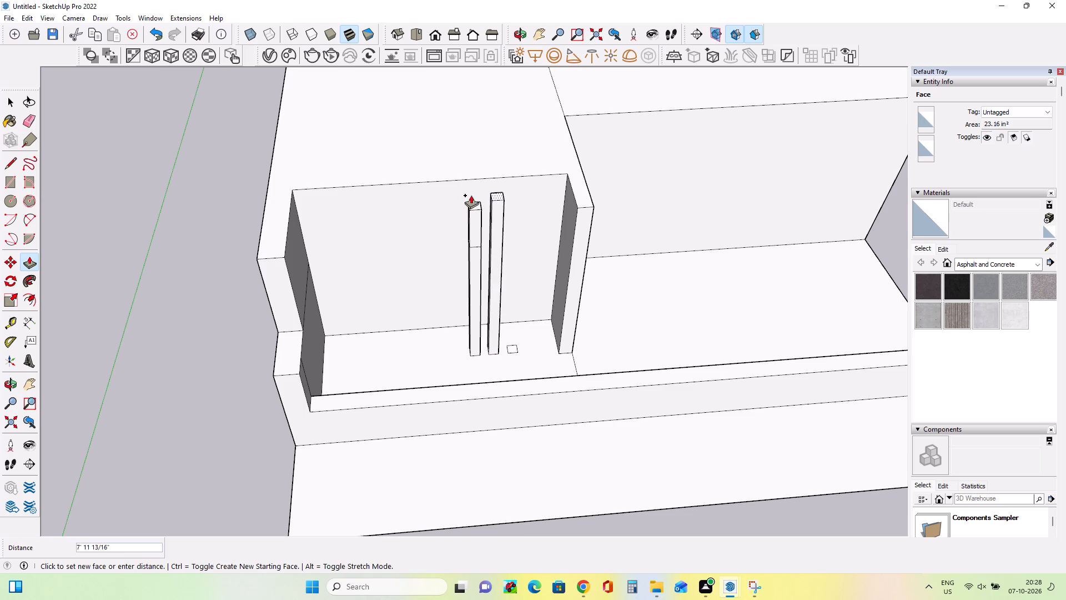
pyautogui.click(474, 203)
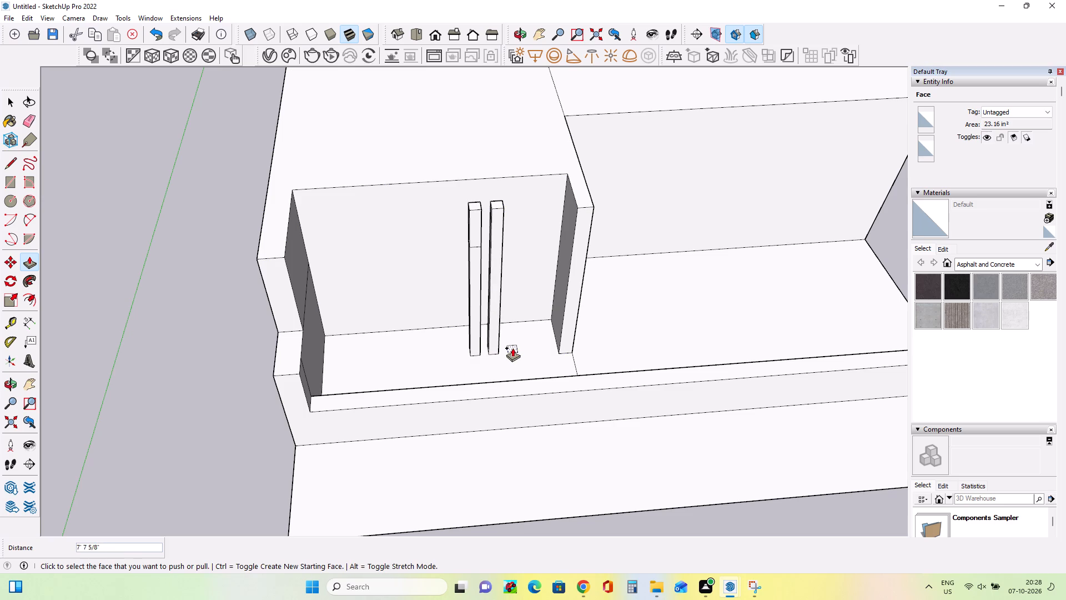
pyautogui.click(512, 348)
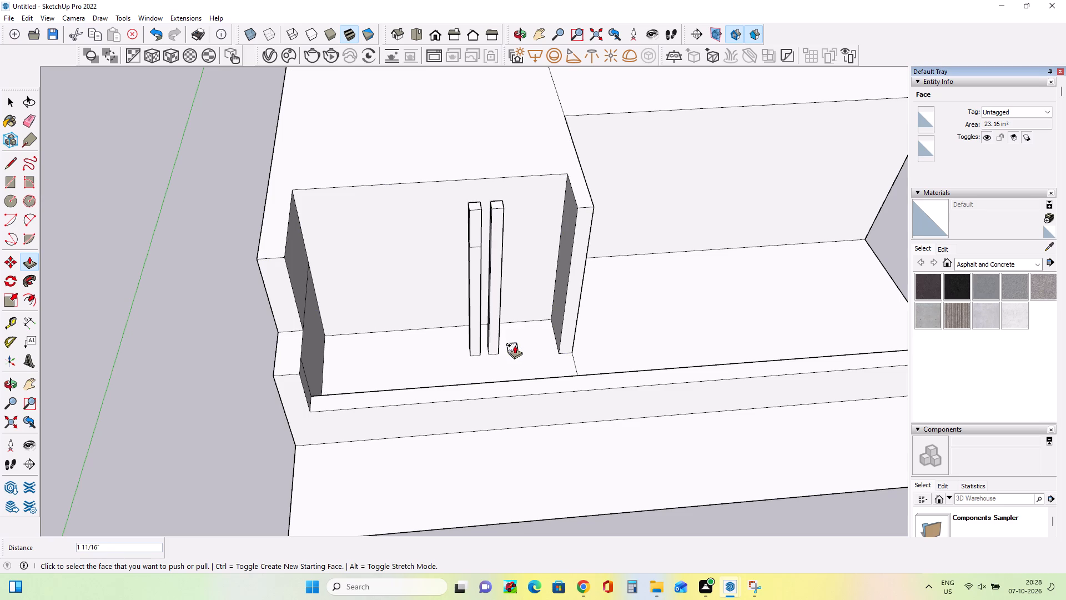
pyautogui.click(515, 345)
pyautogui.click(490, 202)
pyautogui.moveTo(539, 330); pyautogui.dragTo(503, 300, button='middle')
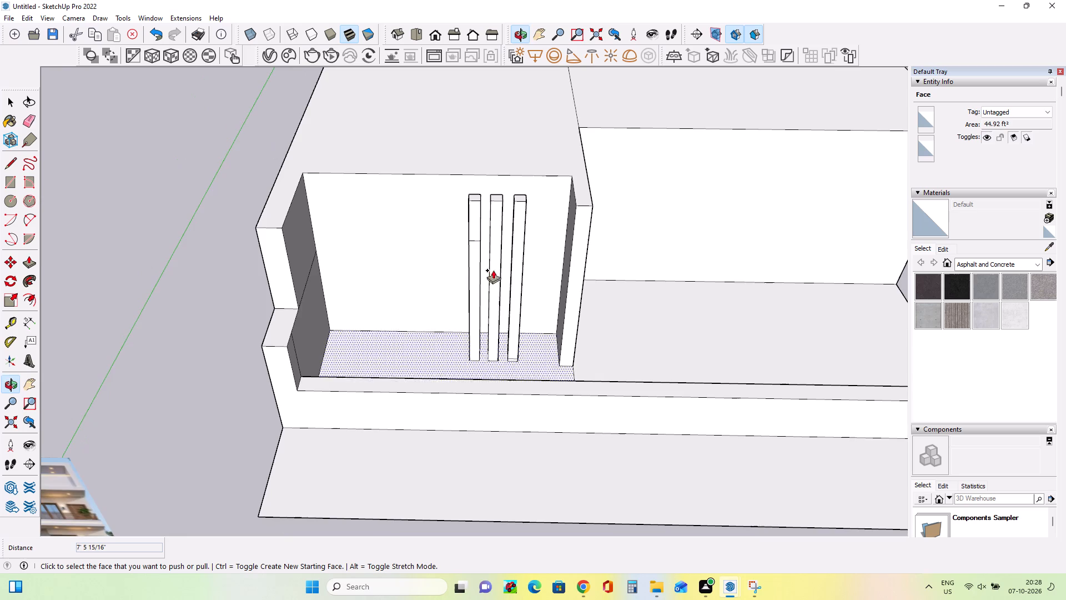
# Erase the leftover horizontal edges across the front of the first post and near the base of the post closest to the partition.
pyautogui.scroll(4, 482, 252)
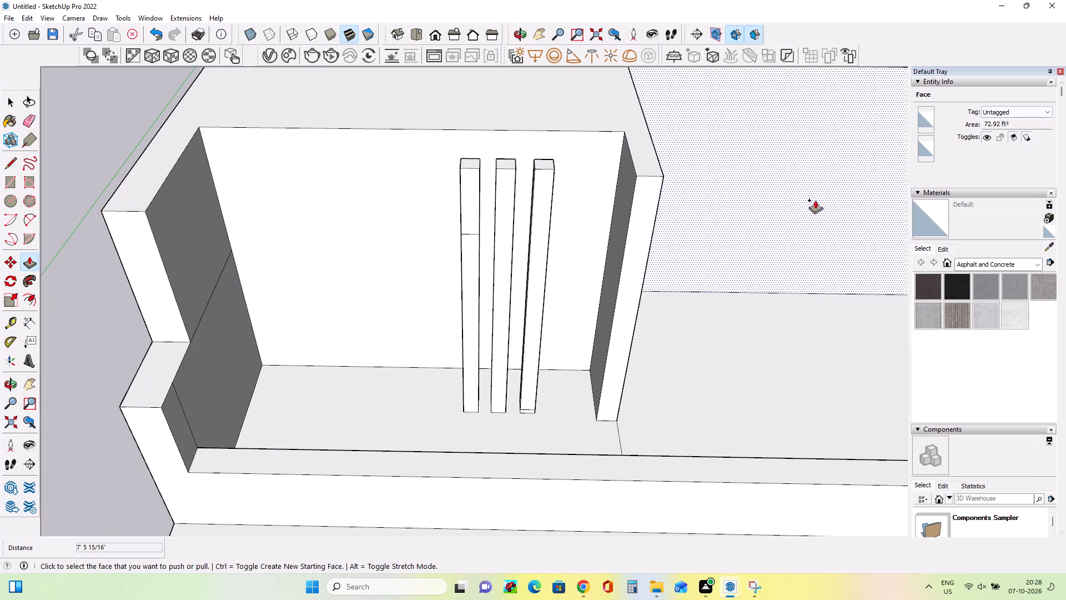
pyautogui.click(27, 123)
pyautogui.click(471, 235)
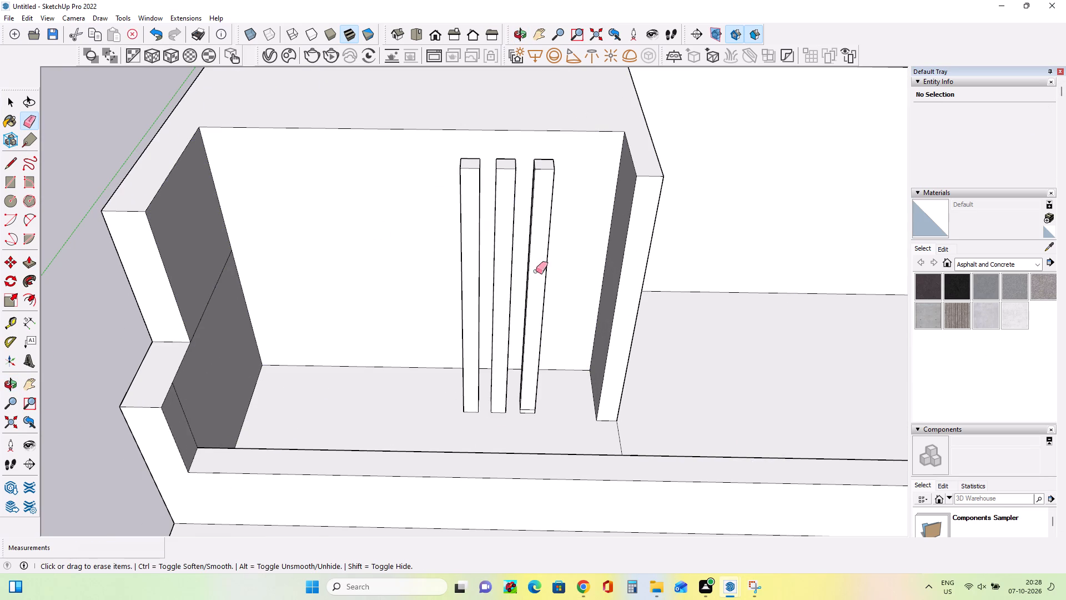
pyautogui.click(528, 410)
# Examine the reference image's ground floor around the RAMA sign wall, slatted fence, vertical posts and gate.
pyautogui.scroll(-7, 569, 393)
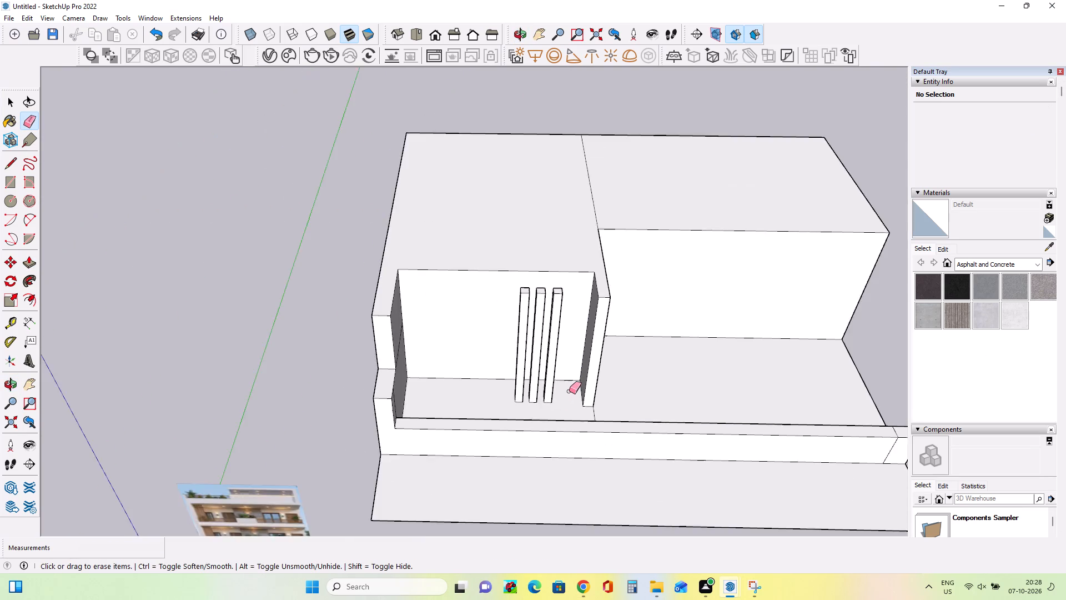
pyautogui.scroll(-8, 569, 391)
pyautogui.scroll(15, 504, 464)
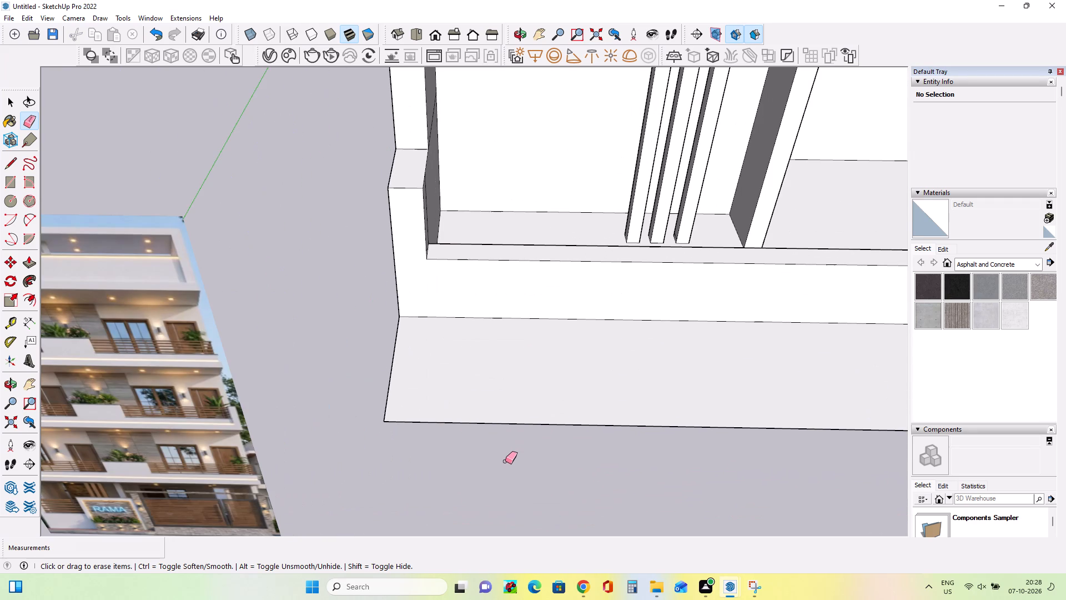
pyautogui.scroll(-3, 506, 459)
pyautogui.moveTo(509, 454); pyautogui.dragTo(563, 362, button='middle')
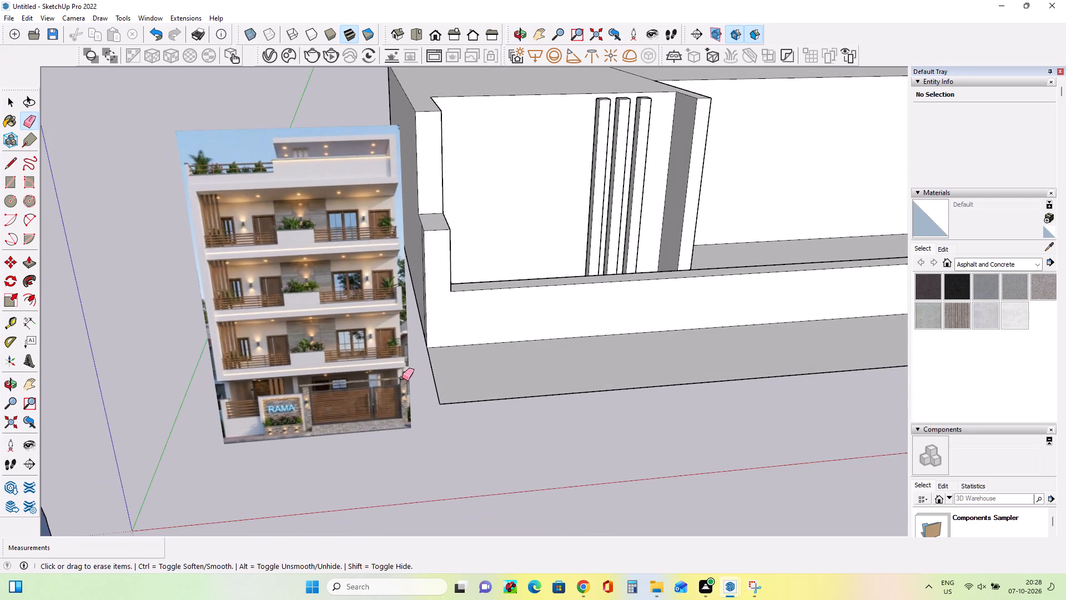
pyautogui.scroll(10, 293, 403)
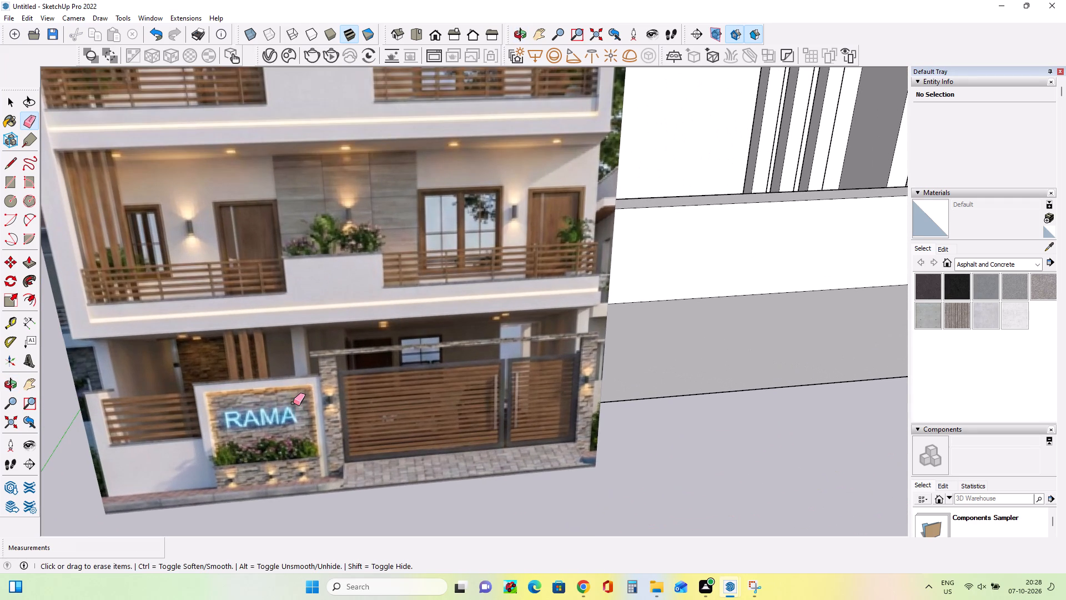
pyautogui.moveTo(323, 389); pyautogui.dragTo(324, 390, button='middle')
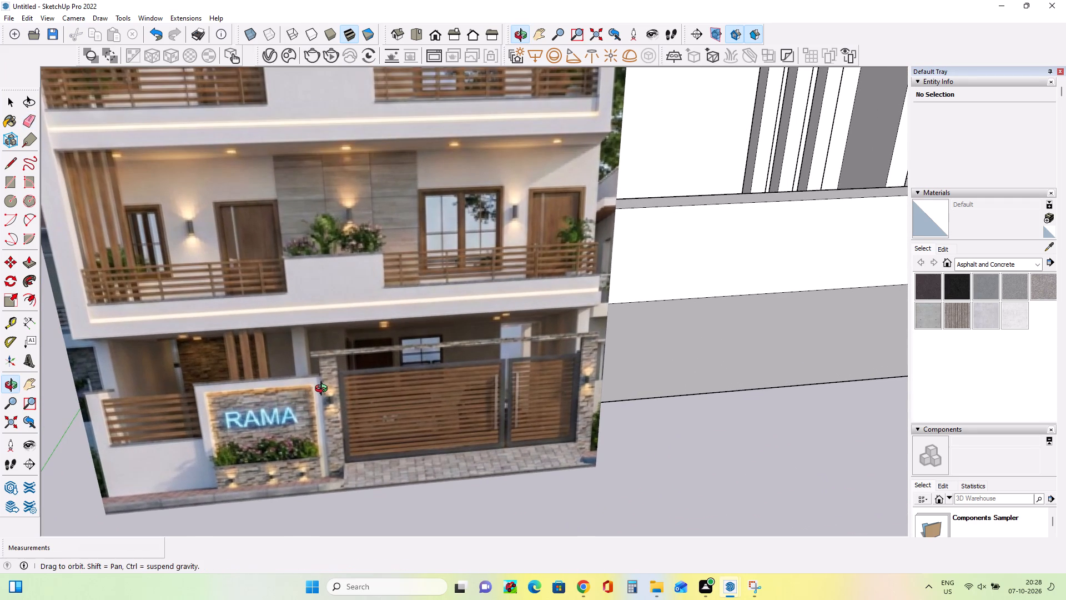
pyautogui.moveTo(324, 390); pyautogui.dragTo(313, 389, button='middle')
pyautogui.scroll(-2, 313, 389)
pyautogui.scroll(5, 170, 421)
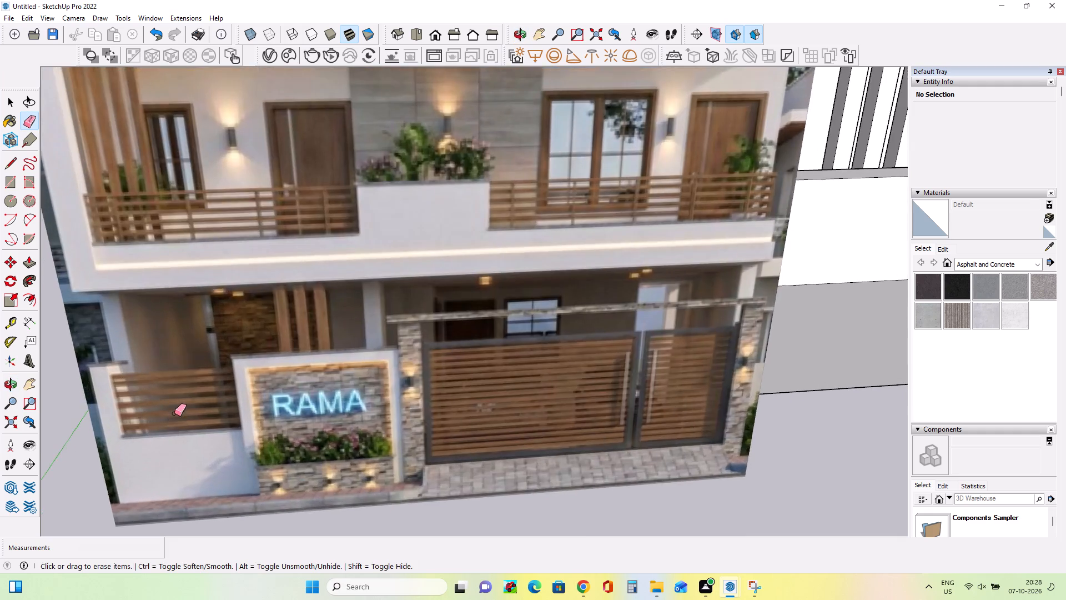
pyautogui.scroll(5, 174, 413)
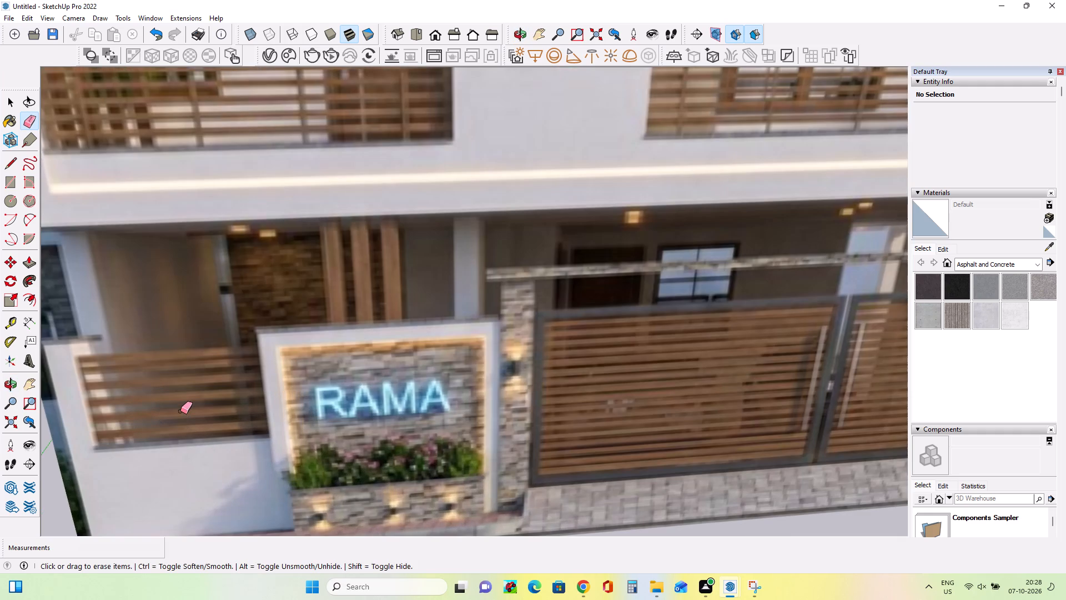
pyautogui.scroll(-4, 180, 411)
pyautogui.scroll(-20, 181, 411)
pyautogui.scroll(-3, 181, 411)
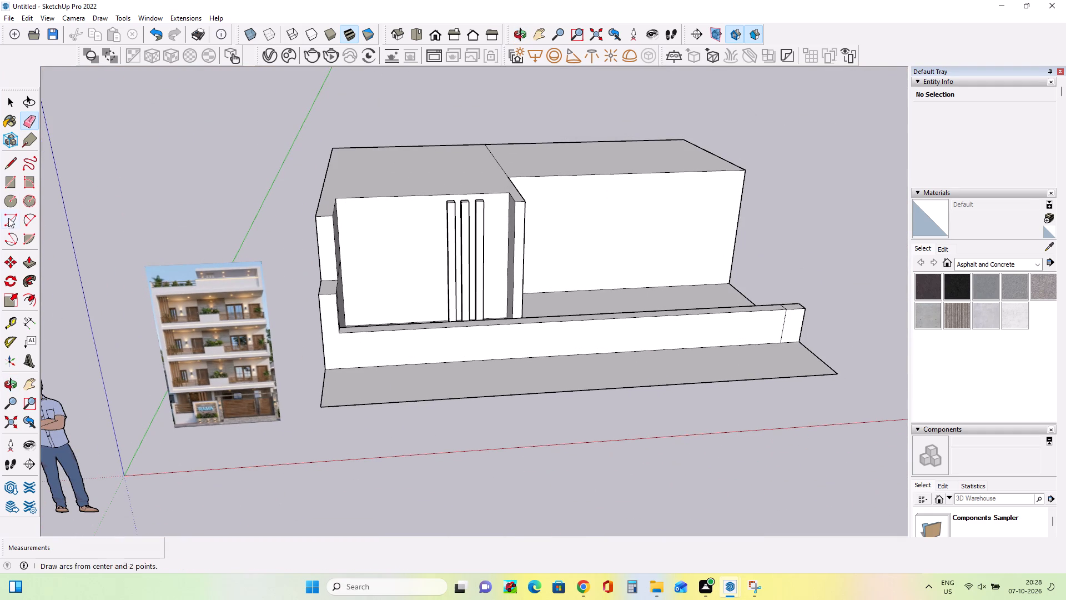
# Draw a vertical line about 7' 7 5/8" long on the recess's back wall, close to the side wall opposite the partition.
pyautogui.click(11, 159)
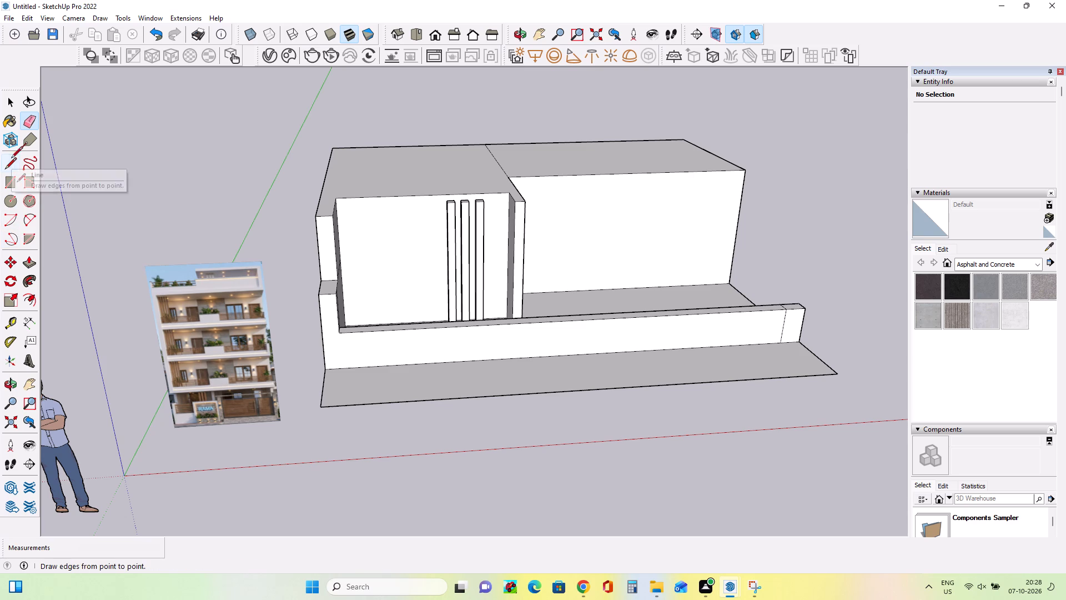
pyautogui.moveTo(379, 319); pyautogui.dragTo(385, 374, button='middle')
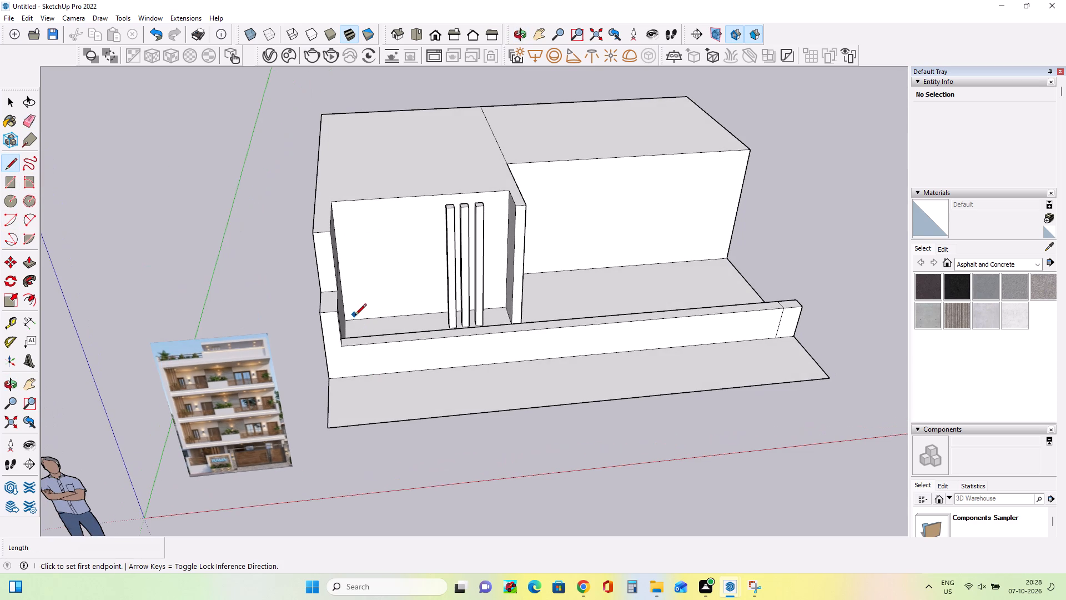
pyautogui.click(355, 318)
pyautogui.click(344, 203)
# Draw a second vertical line about 7' 7 5/8" long on the recess's back wall, behind the slim posts, from floor to top edge.
pyautogui.moveTo(425, 294); pyautogui.dragTo(310, 301, button='middle')
pyautogui.scroll(4, 498, 287)
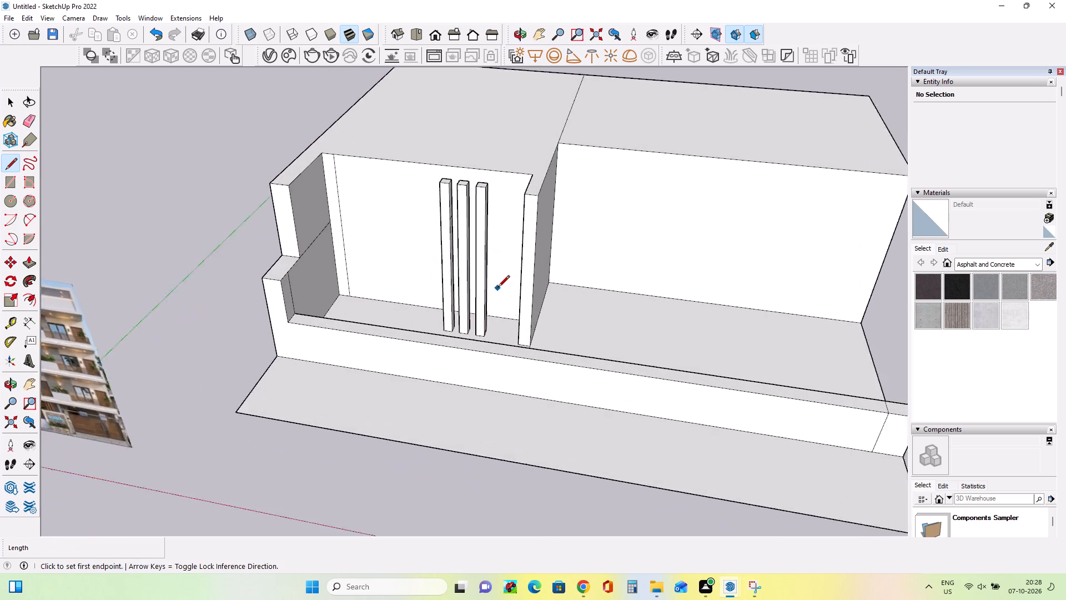
pyautogui.scroll(1, 493, 293)
pyautogui.moveTo(493, 293); pyautogui.dragTo(501, 383, button='middle')
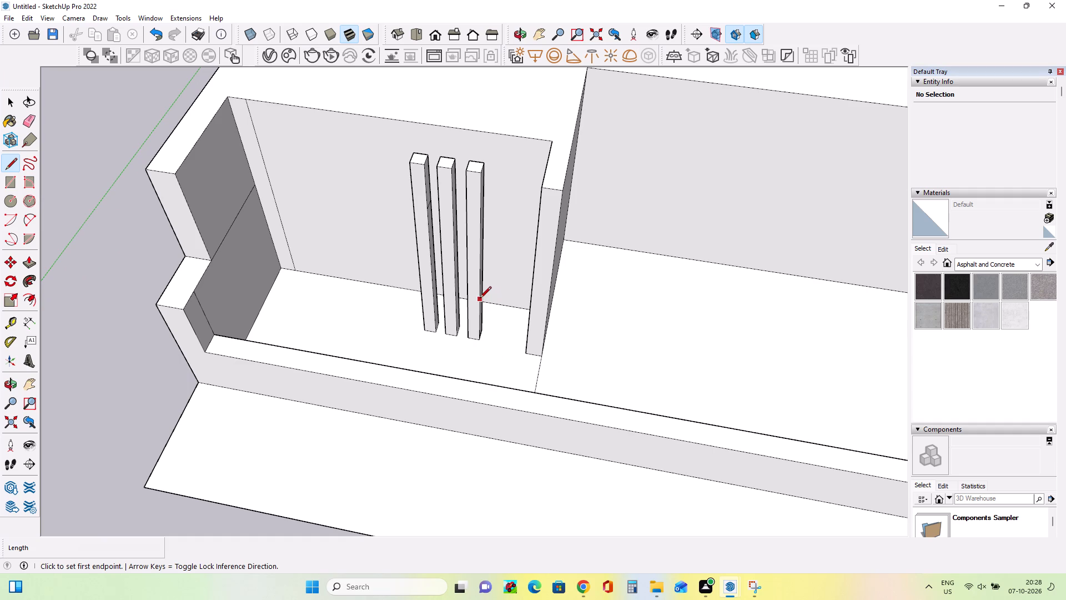
pyautogui.scroll(5, 461, 299)
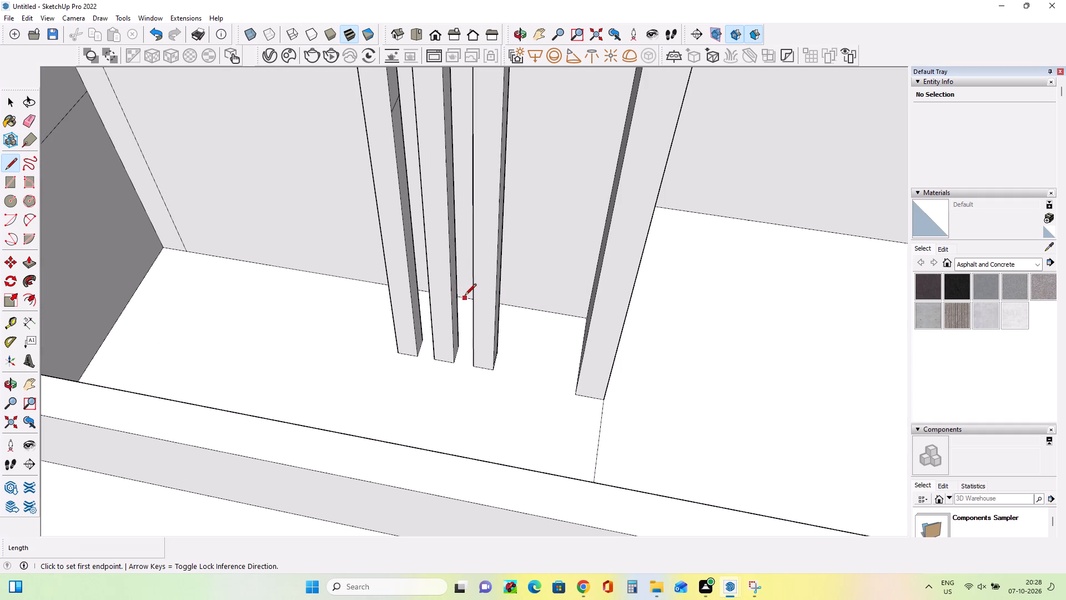
pyautogui.click(465, 296)
pyautogui.scroll(-14, 485, 42)
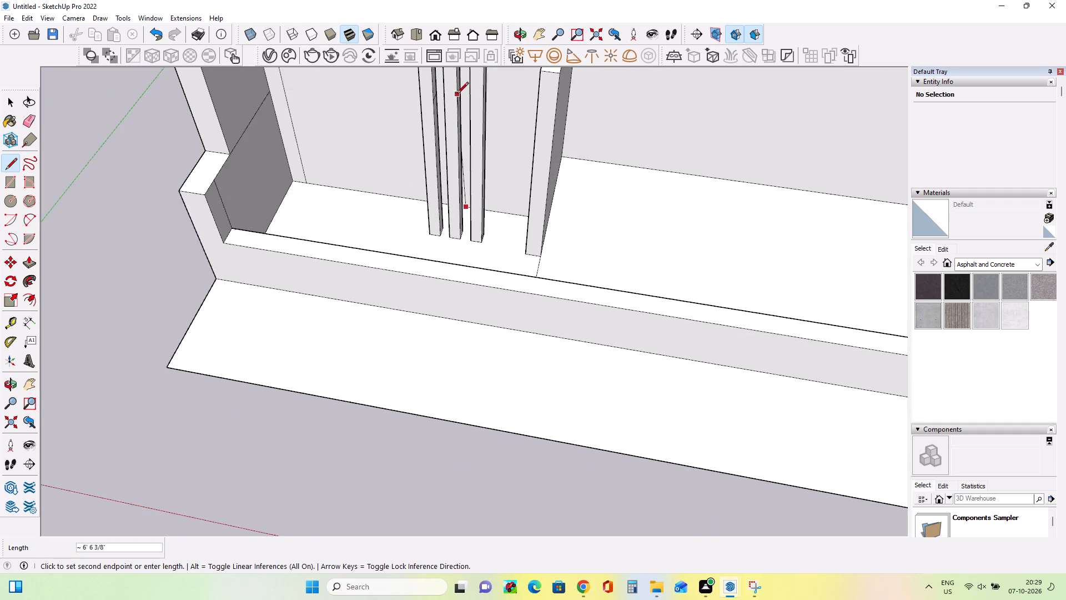
pyautogui.scroll(-16, 457, 94)
pyautogui.scroll(2, 467, 76)
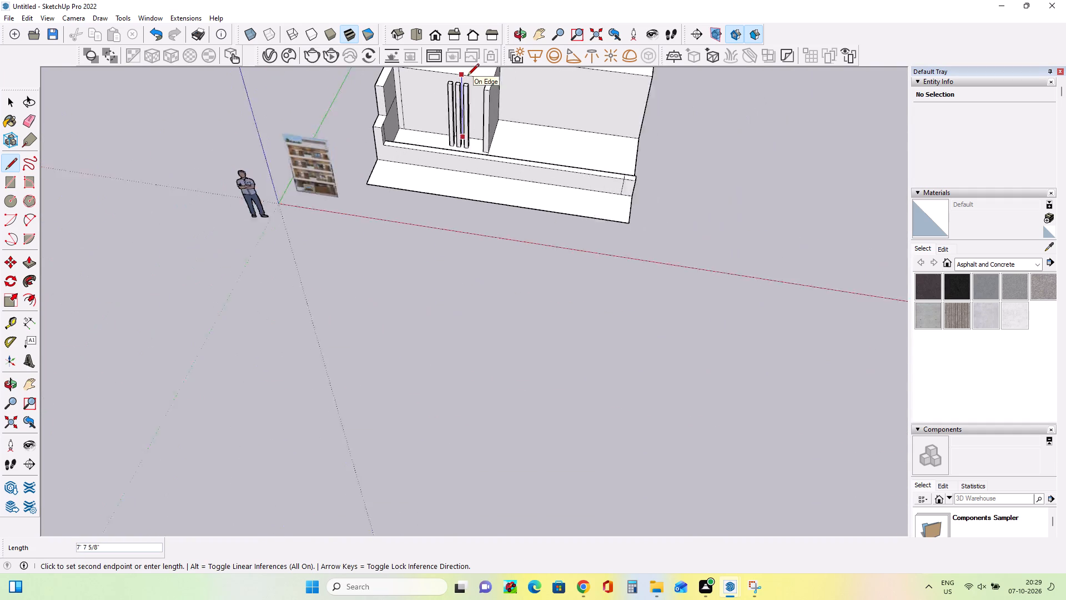
pyautogui.scroll(9, 467, 76)
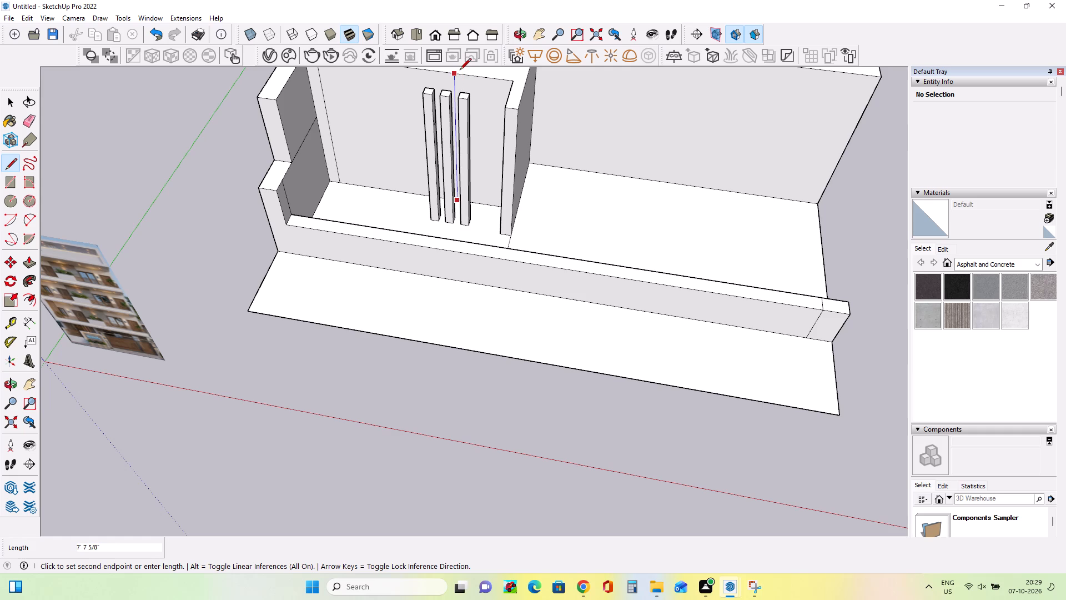
pyautogui.click(460, 71)
# Examine the ground-floor recess, posts and boundary wall alongside the reference image.
pyautogui.scroll(-9, 510, 100)
pyautogui.moveTo(493, 109); pyautogui.dragTo(494, 109, button='middle')
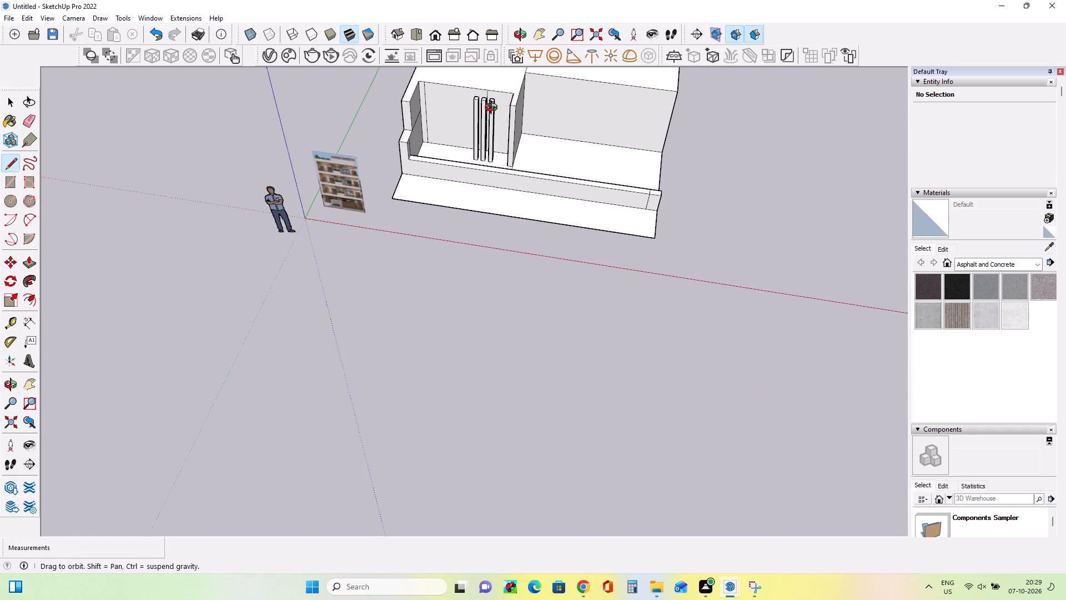
pyautogui.moveTo(494, 109); pyautogui.dragTo(577, 86, button='middle')
pyautogui.click(32, 381)
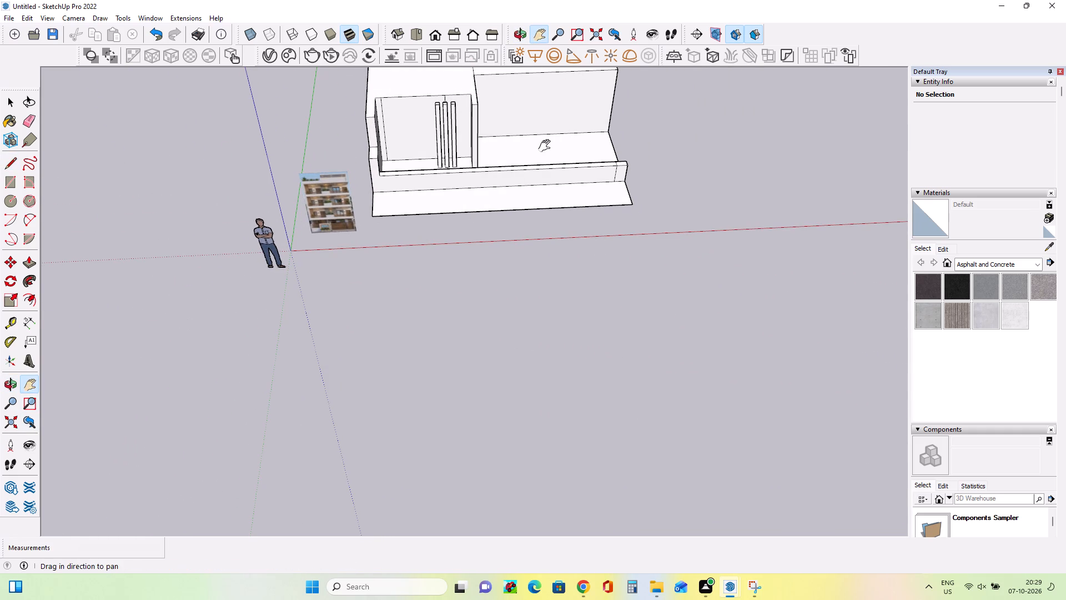
pyautogui.moveTo(547, 146); pyautogui.dragTo(529, 324)
pyautogui.moveTo(502, 365); pyautogui.dragTo(517, 247, button='middle')
pyautogui.scroll(1, 516, 250)
pyautogui.scroll(4, 434, 352)
pyautogui.moveTo(519, 292); pyautogui.dragTo(521, 304, button='middle')
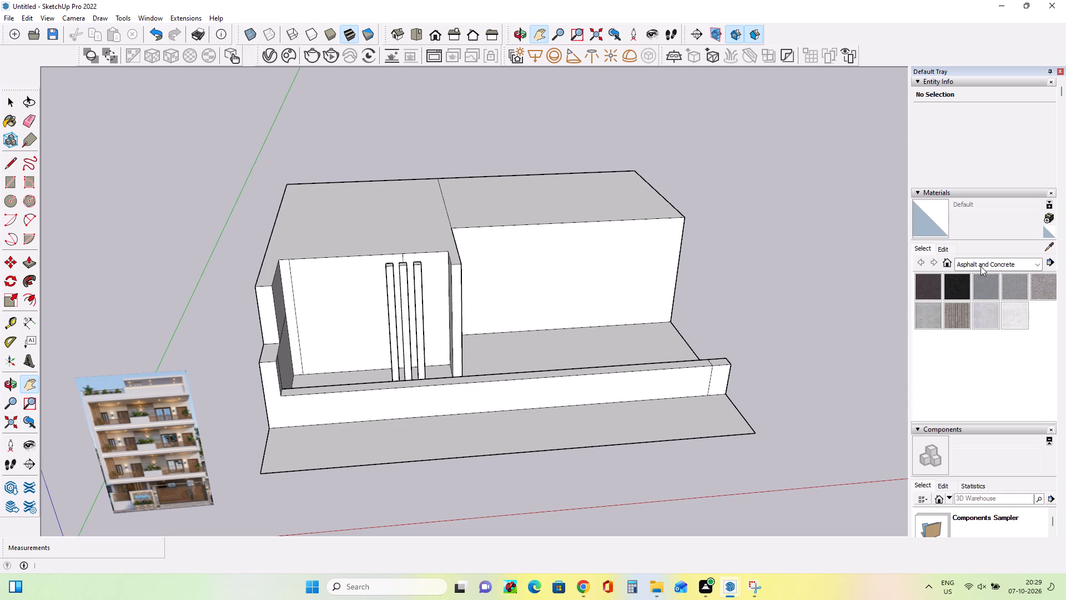
pyautogui.moveTo(583, 386); pyautogui.dragTo(578, 371, button='middle')
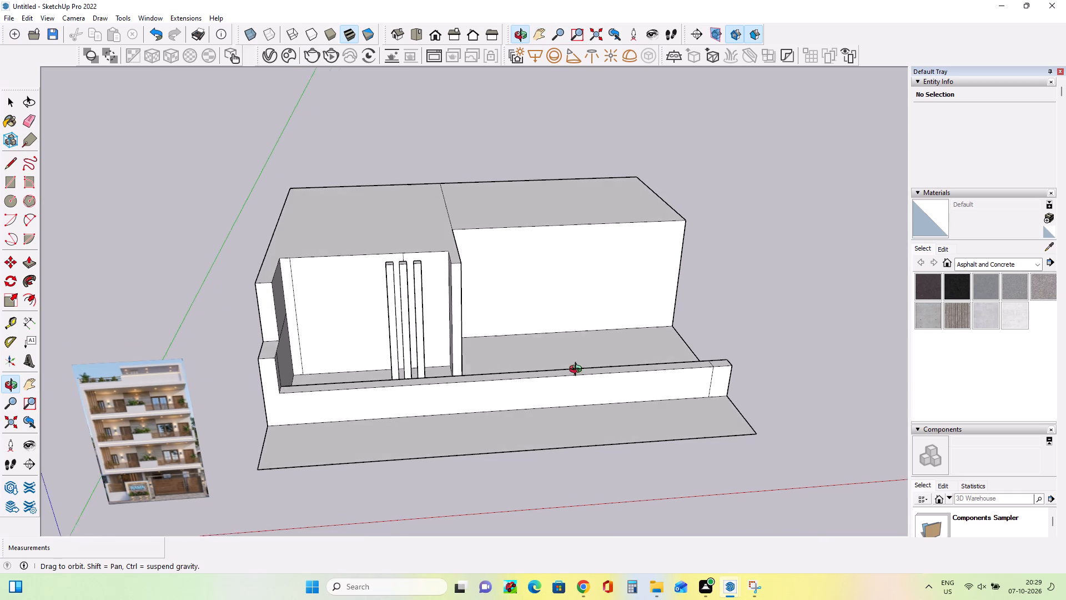
pyautogui.moveTo(578, 371); pyautogui.dragTo(576, 354, button='middle')
pyautogui.scroll(3, 312, 414)
pyautogui.scroll(-4, 553, 367)
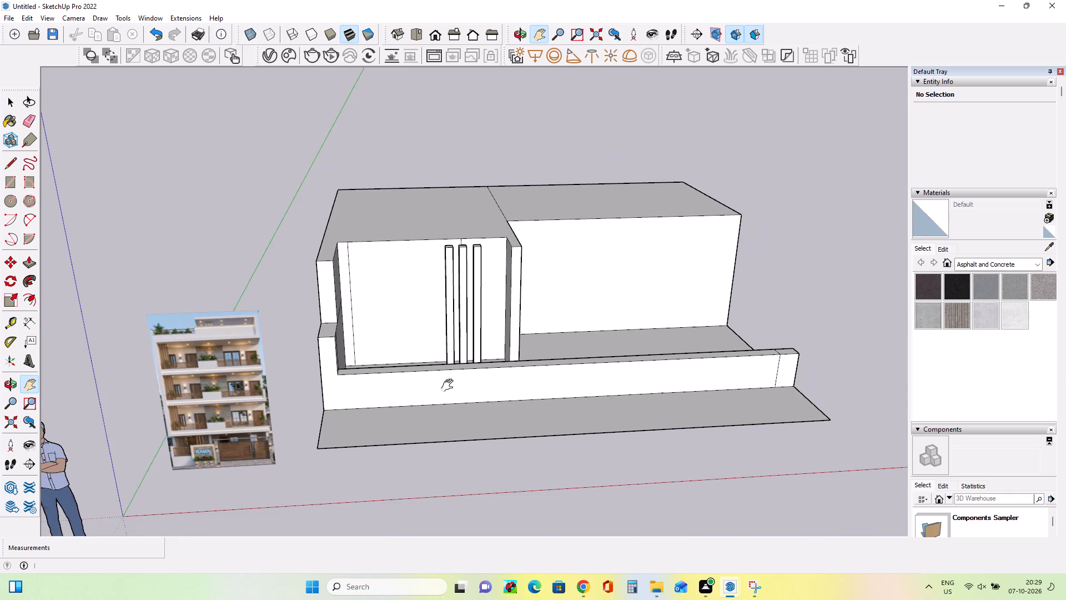
pyautogui.scroll(-2, 447, 375)
pyautogui.scroll(4, 548, 357)
pyautogui.scroll(-3, 547, 357)
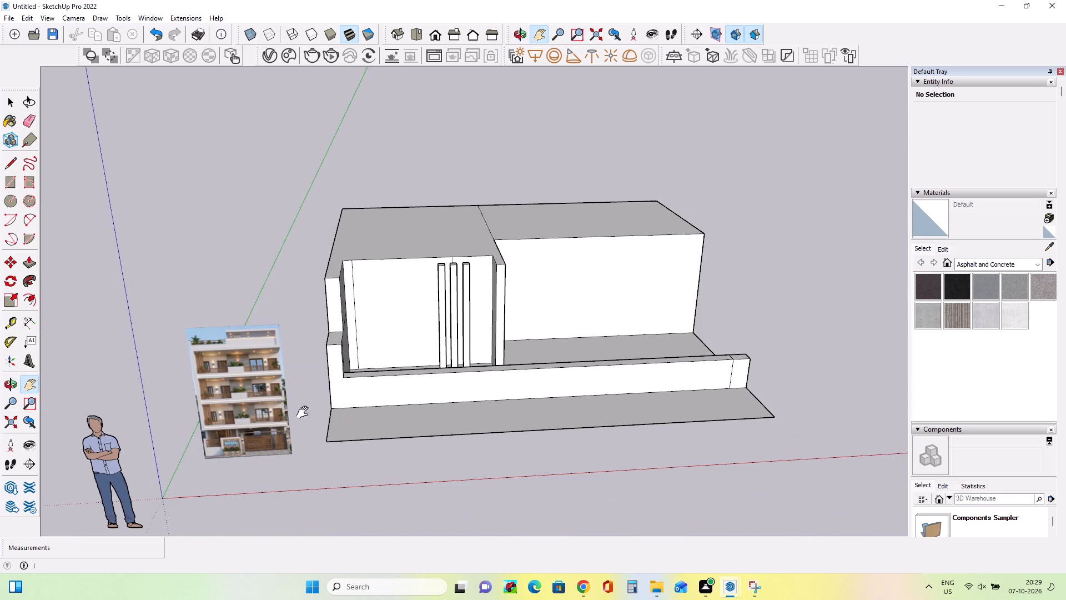
pyautogui.moveTo(338, 416); pyautogui.dragTo(316, 386)
pyautogui.scroll(3, 445, 317)
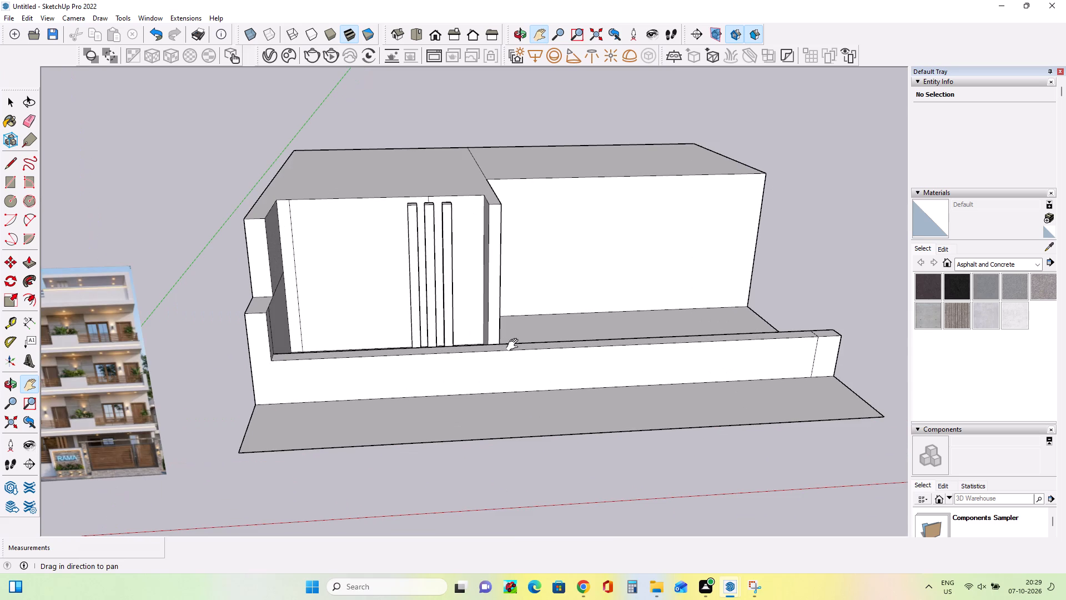
pyautogui.moveTo(550, 366); pyautogui.dragTo(554, 384, button='middle')
pyautogui.scroll(-3, 554, 384)
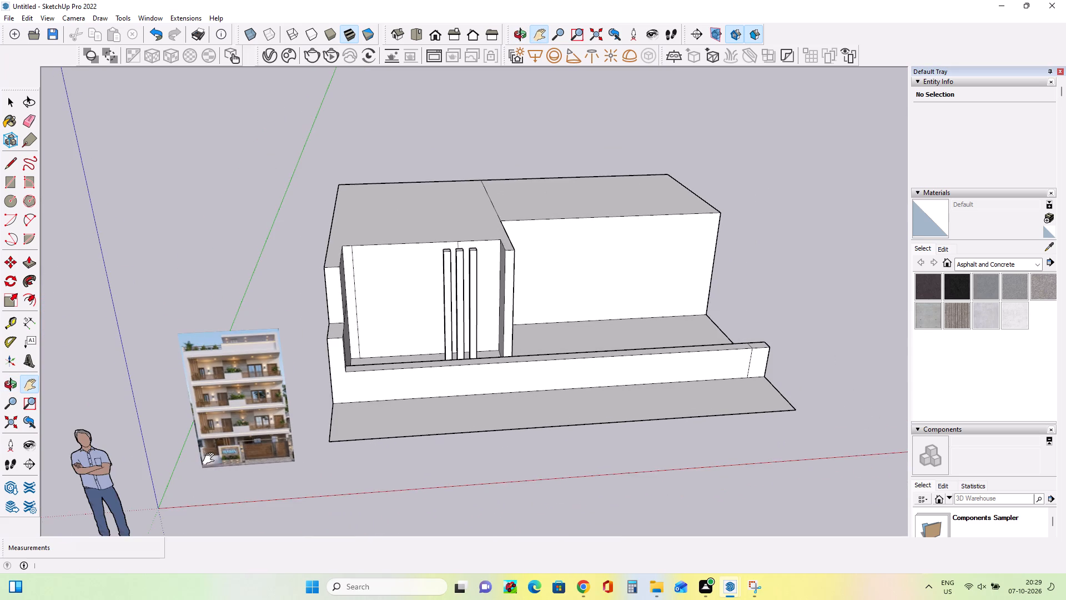
pyautogui.scroll(5, 211, 459)
pyautogui.moveTo(513, 363); pyautogui.dragTo(515, 378, button='middle')
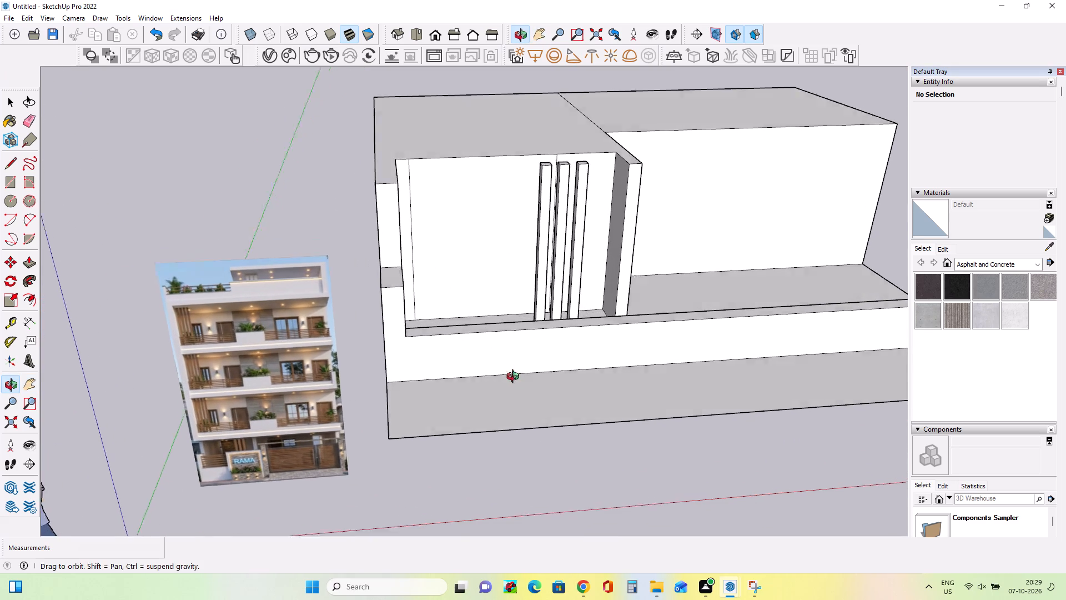
pyautogui.moveTo(515, 378); pyautogui.dragTo(519, 385, button='middle')
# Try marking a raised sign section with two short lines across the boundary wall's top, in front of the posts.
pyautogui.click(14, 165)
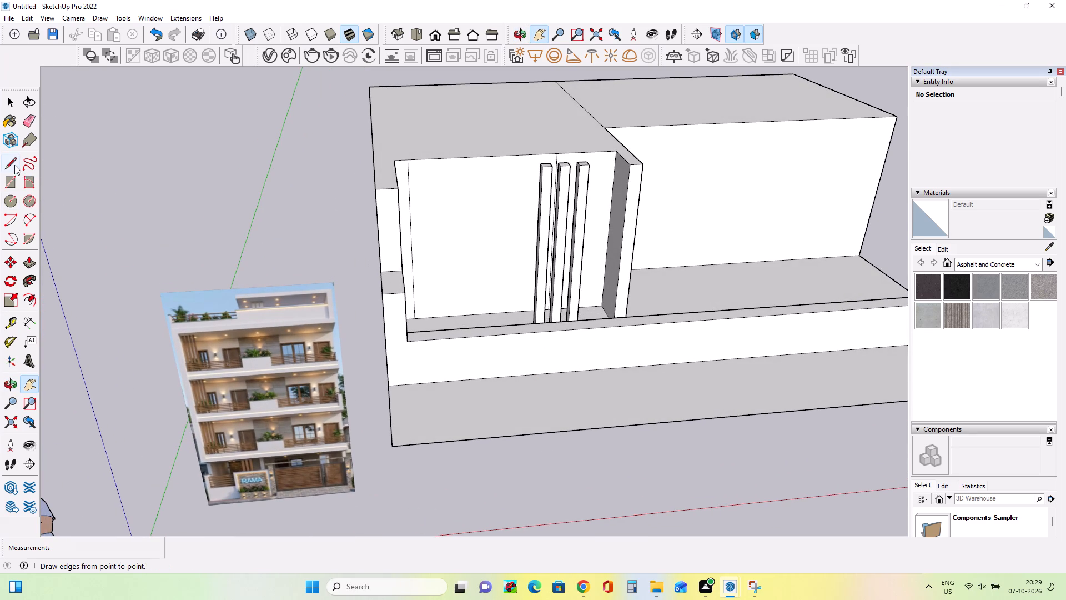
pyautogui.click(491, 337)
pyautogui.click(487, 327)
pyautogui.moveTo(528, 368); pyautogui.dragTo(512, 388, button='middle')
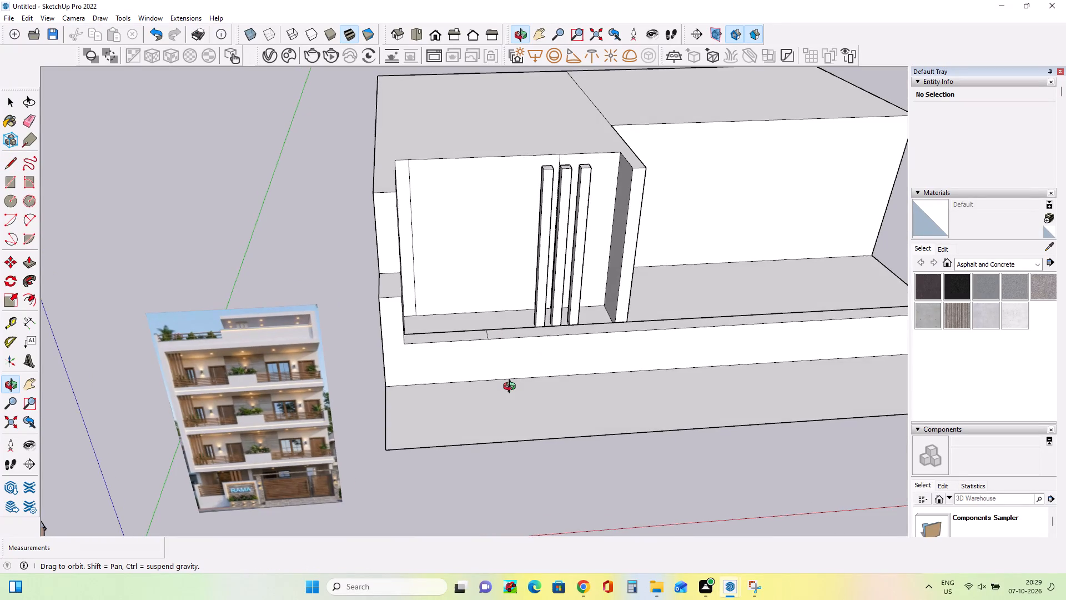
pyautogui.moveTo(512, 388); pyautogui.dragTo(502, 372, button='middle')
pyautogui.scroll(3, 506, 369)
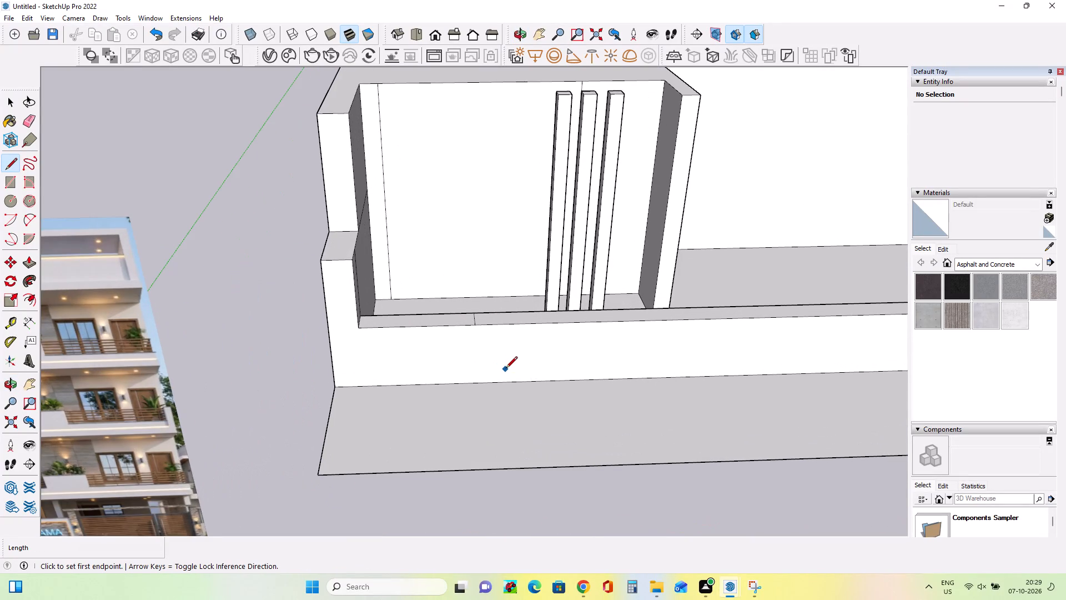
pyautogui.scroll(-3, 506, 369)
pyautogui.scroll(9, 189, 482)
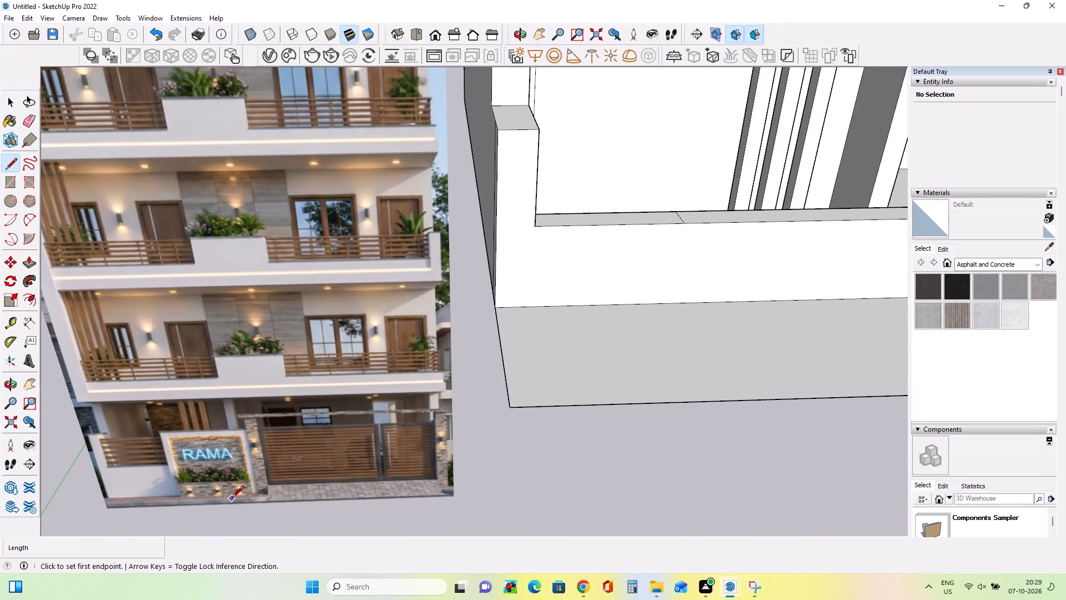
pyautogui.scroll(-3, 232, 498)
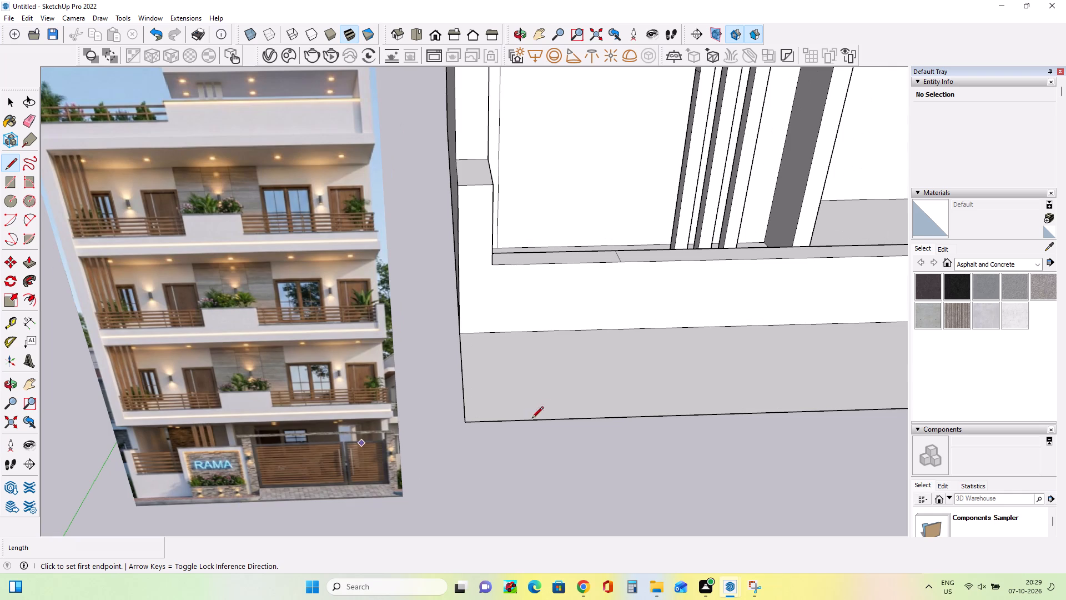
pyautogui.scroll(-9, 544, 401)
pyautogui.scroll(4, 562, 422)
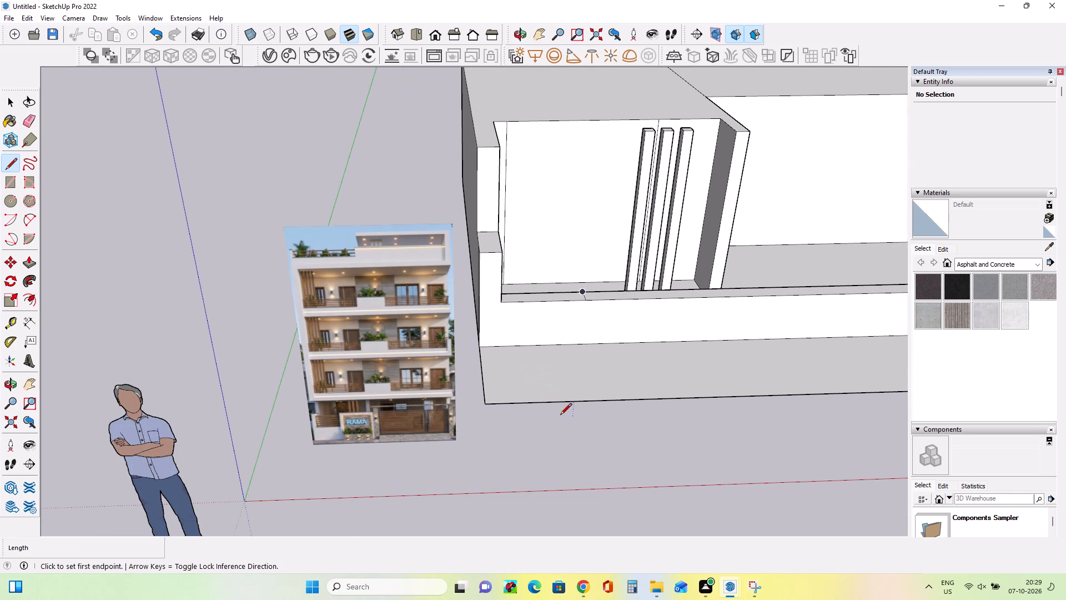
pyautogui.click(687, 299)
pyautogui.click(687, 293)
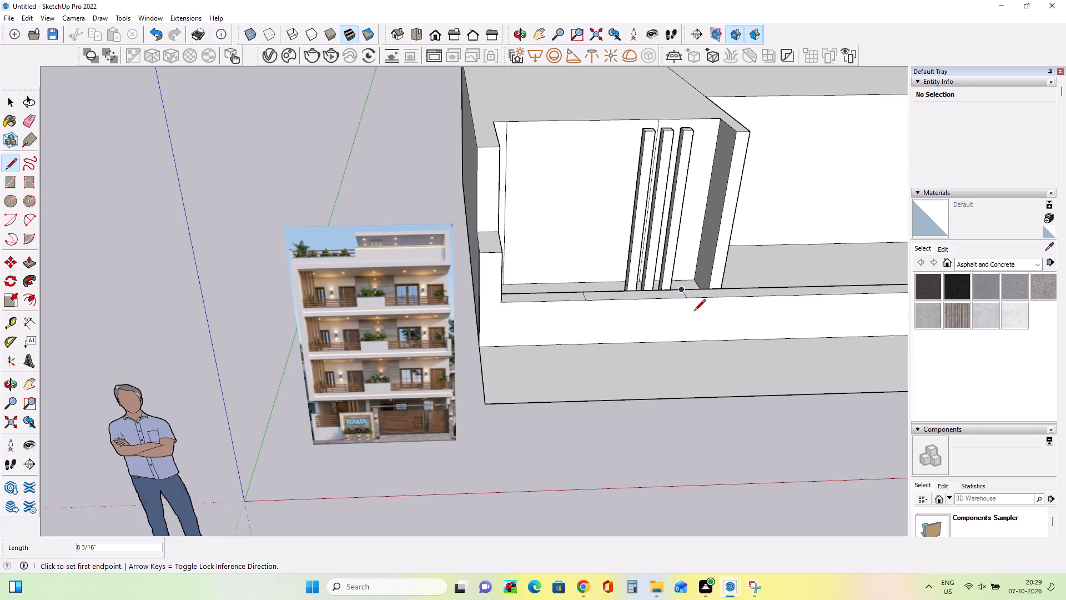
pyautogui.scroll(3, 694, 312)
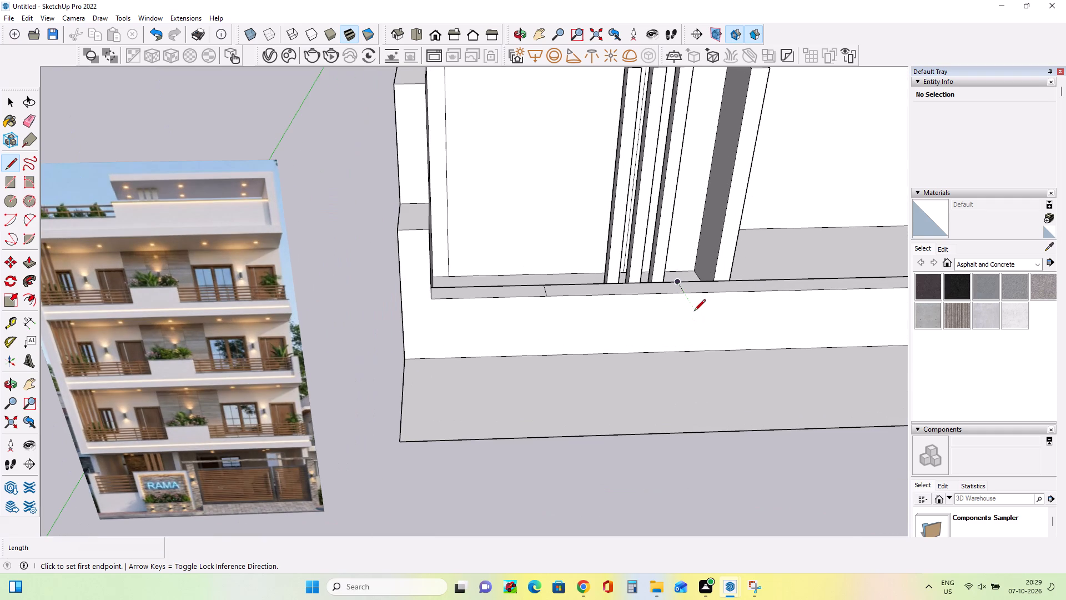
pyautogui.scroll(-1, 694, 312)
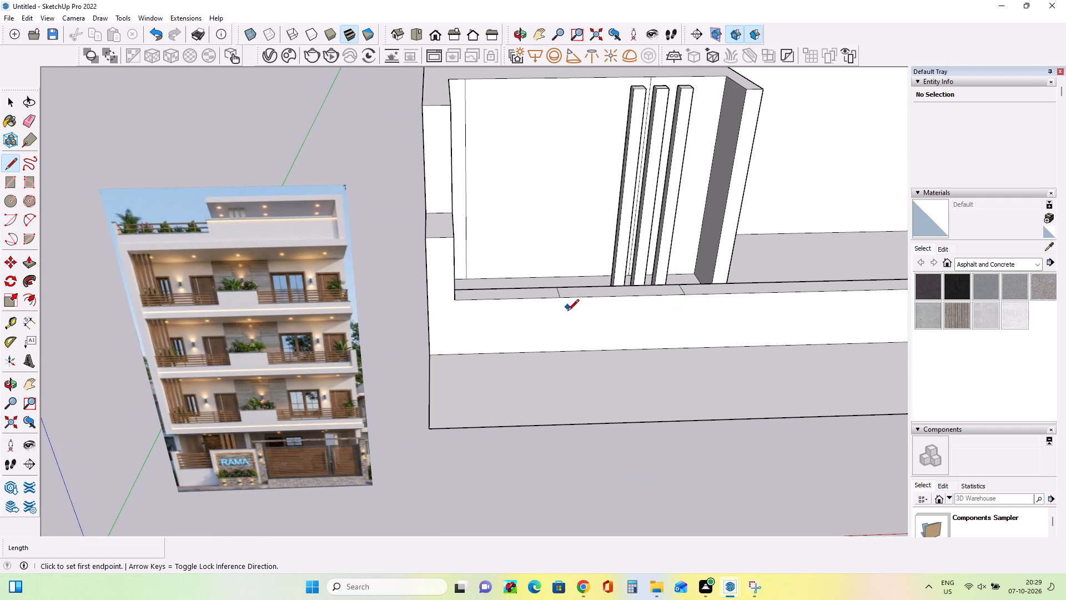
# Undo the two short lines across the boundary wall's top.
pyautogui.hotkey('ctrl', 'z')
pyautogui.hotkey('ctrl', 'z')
# Draw two lines about 8 3/16" long across the boundary wall's top, bounding a strip in front of the three slim posts.
pyautogui.click(591, 296)
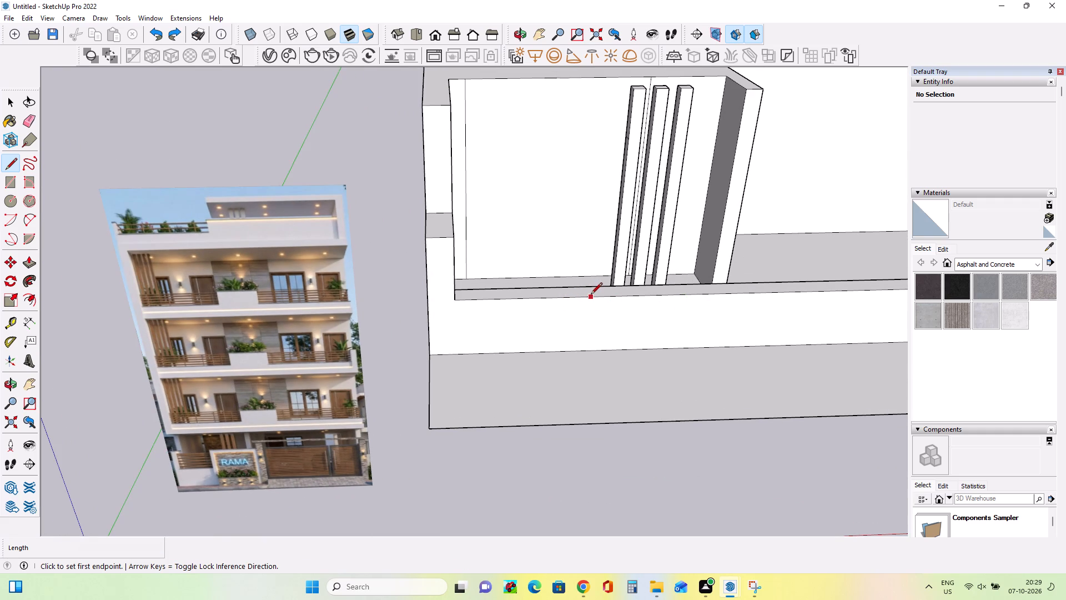
pyautogui.click(589, 288)
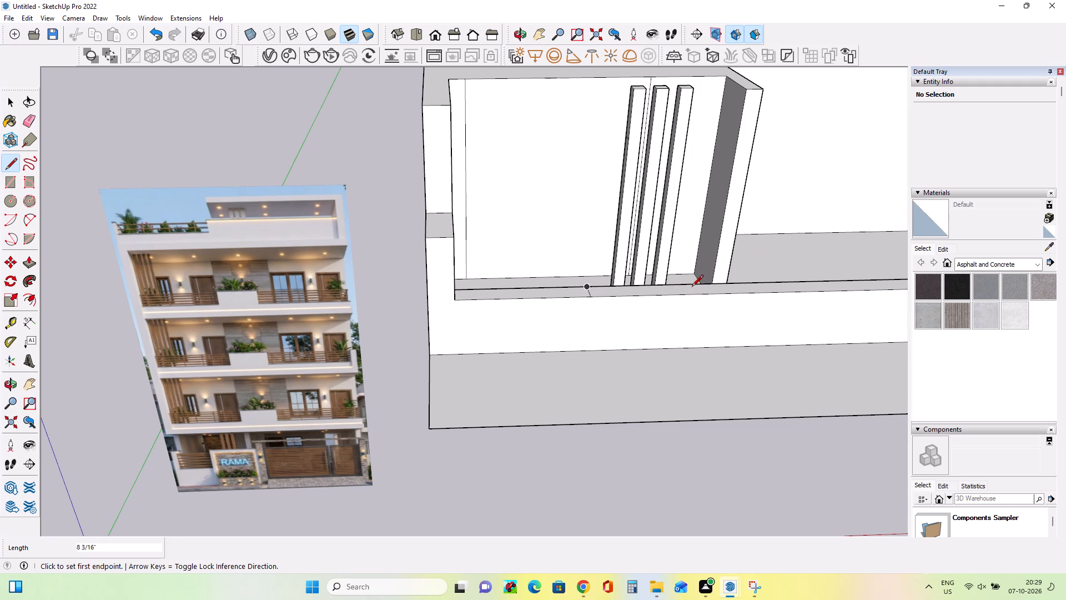
pyautogui.click(692, 287)
pyautogui.click(696, 297)
pyautogui.scroll(-4, 696, 336)
pyautogui.scroll(-4, 643, 348)
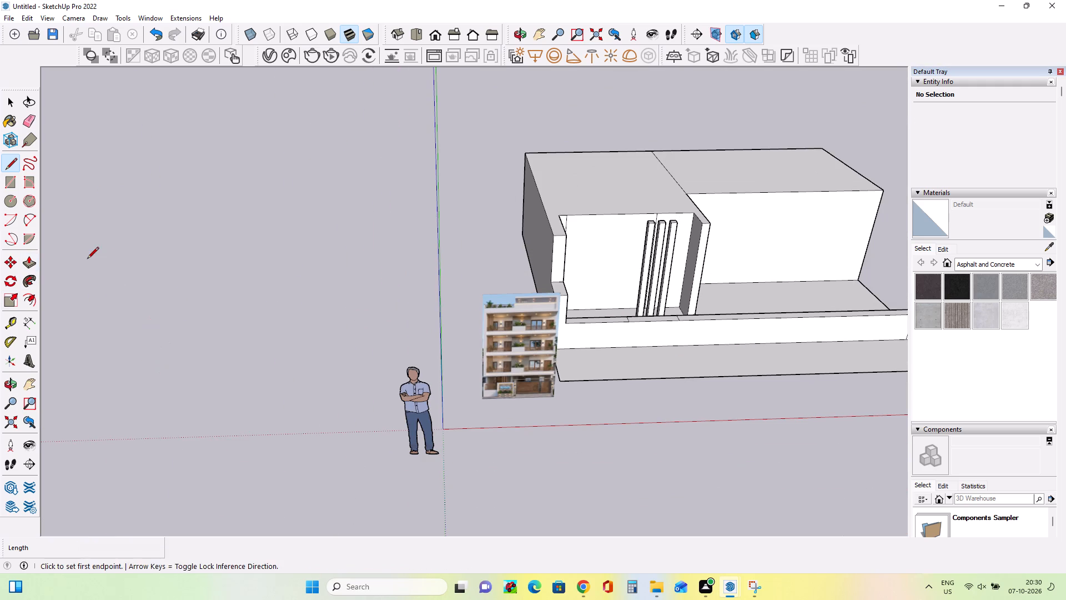
# Push/Pull the marked strip of the boundary wall's top up about 2' 1 5/16" to form the sign wall.
pyautogui.click(39, 265)
pyautogui.click(34, 262)
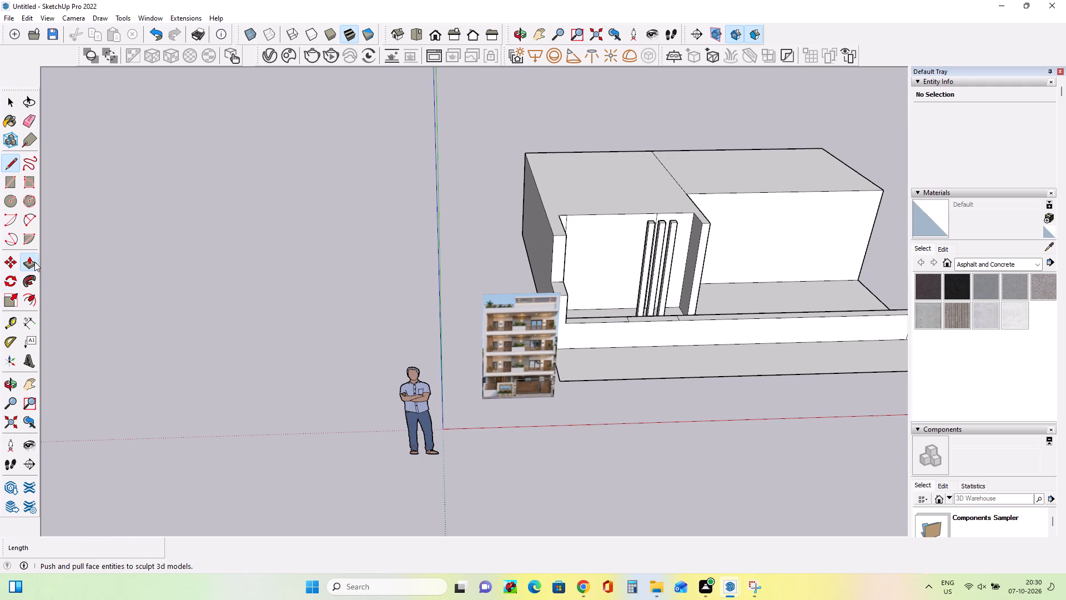
pyautogui.scroll(7, 655, 304)
pyautogui.click(661, 330)
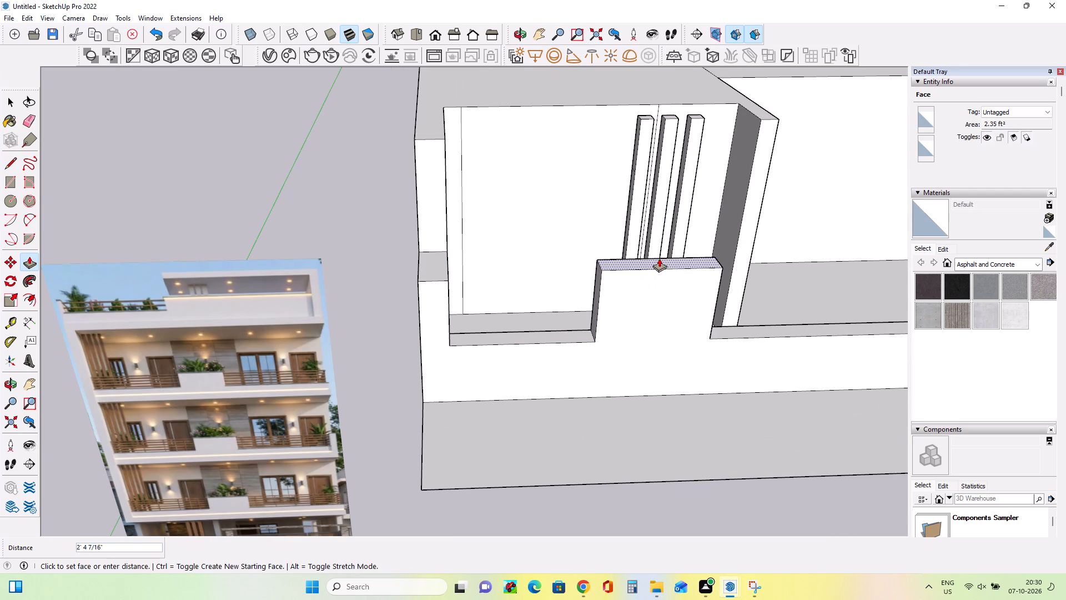
pyautogui.click(661, 267)
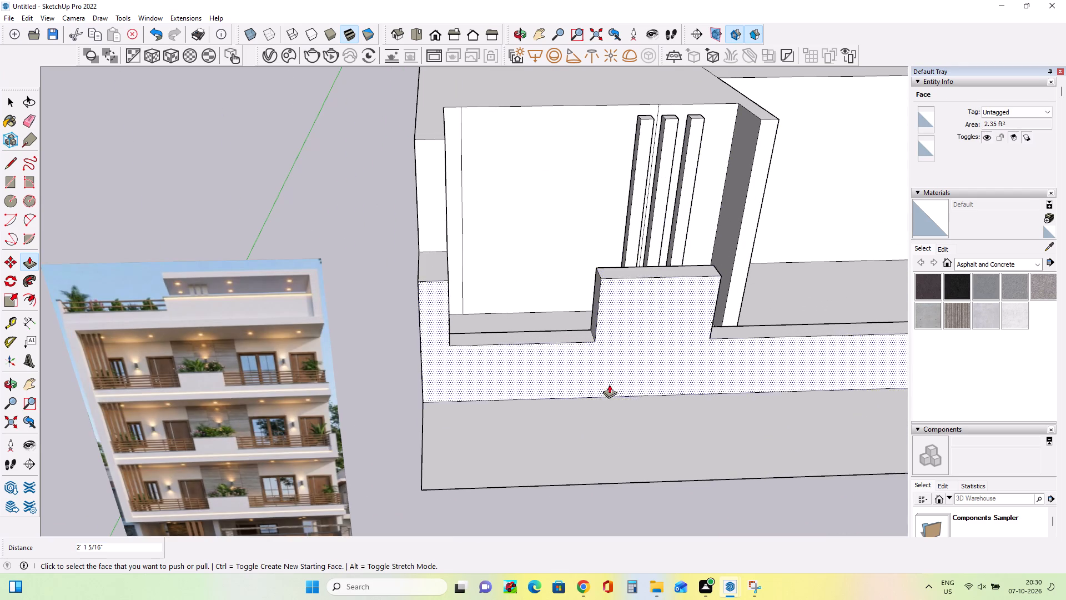
# Push/Pull the sign wall's side face nearest the partition outward 6" to widen the raised block.
pyautogui.scroll(-7, 511, 463)
pyautogui.scroll(5, 695, 436)
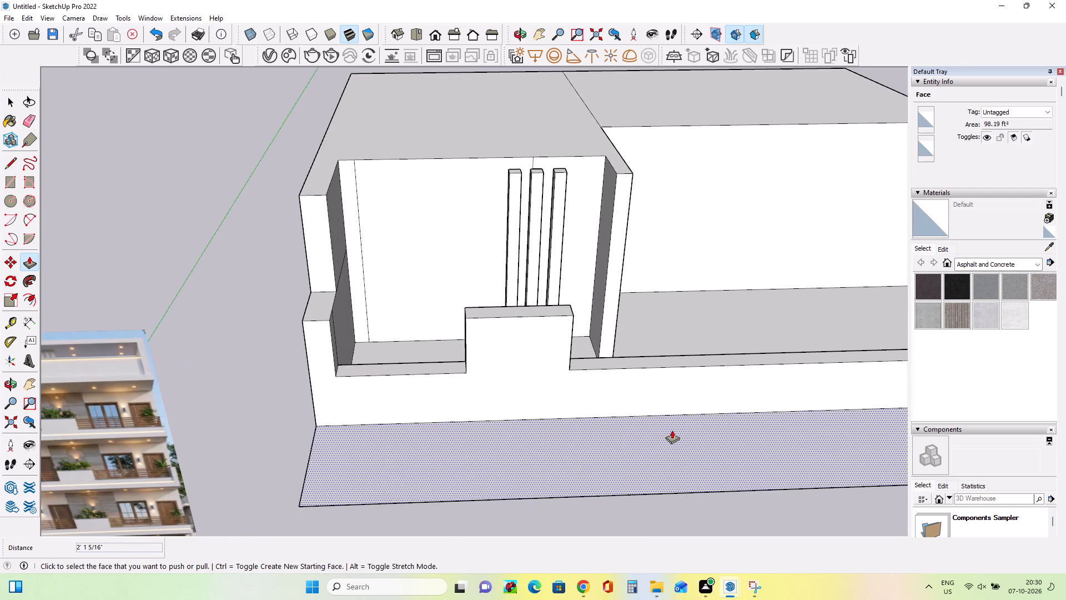
pyautogui.moveTo(632, 436); pyautogui.dragTo(612, 361, button='middle')
pyautogui.moveTo(612, 358); pyautogui.dragTo(489, 414, button='middle')
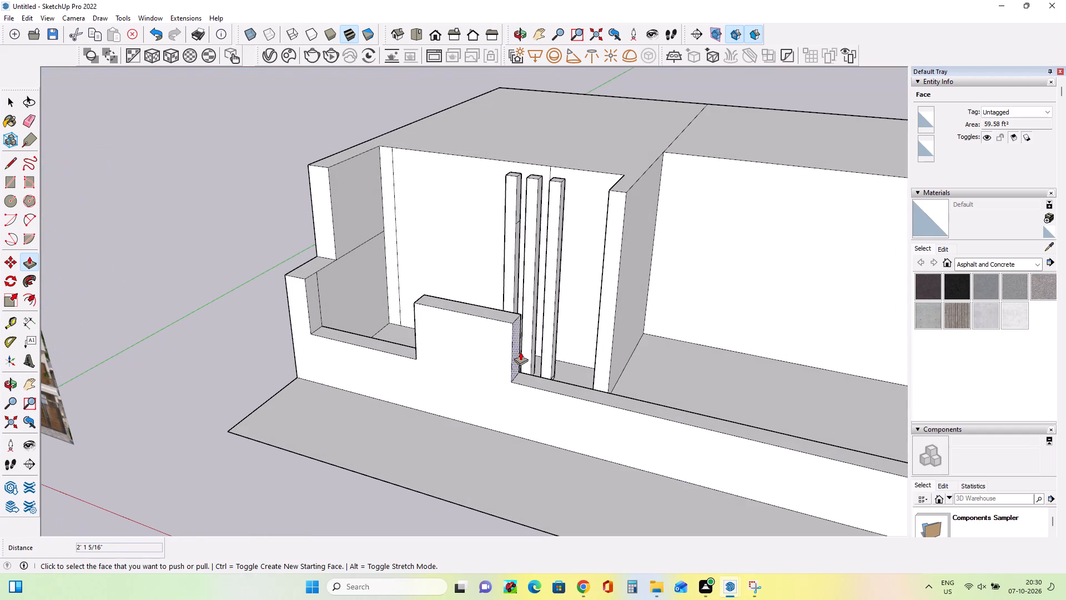
pyautogui.click(519, 354)
pyautogui.click(532, 361)
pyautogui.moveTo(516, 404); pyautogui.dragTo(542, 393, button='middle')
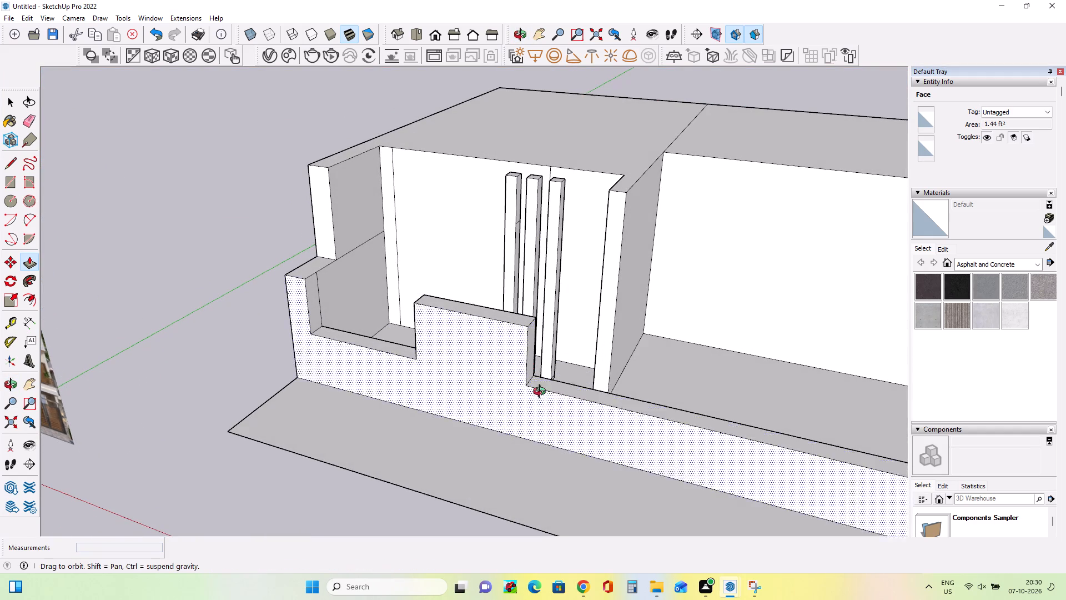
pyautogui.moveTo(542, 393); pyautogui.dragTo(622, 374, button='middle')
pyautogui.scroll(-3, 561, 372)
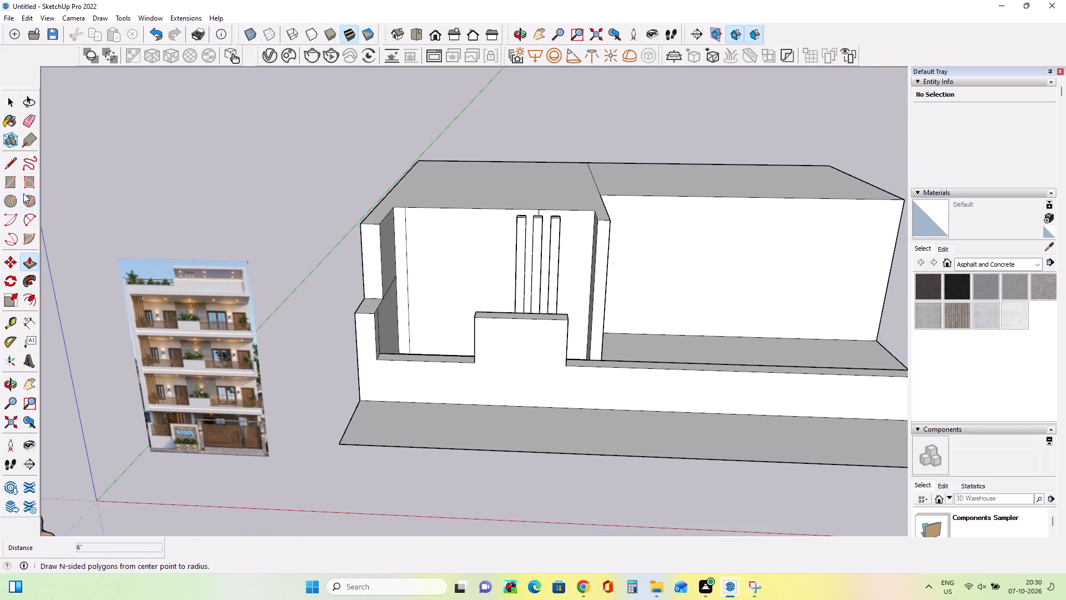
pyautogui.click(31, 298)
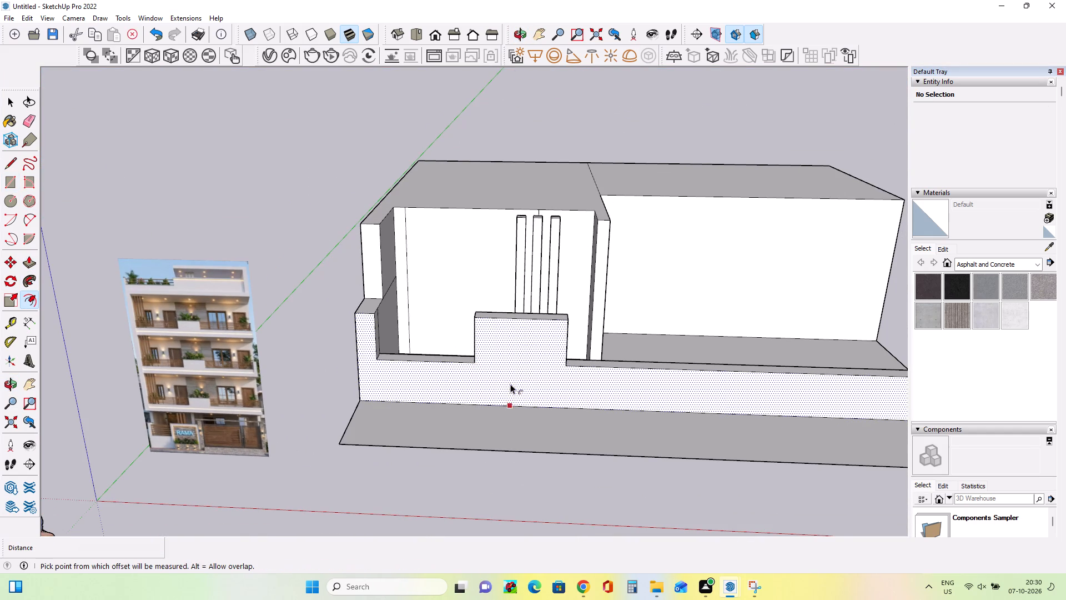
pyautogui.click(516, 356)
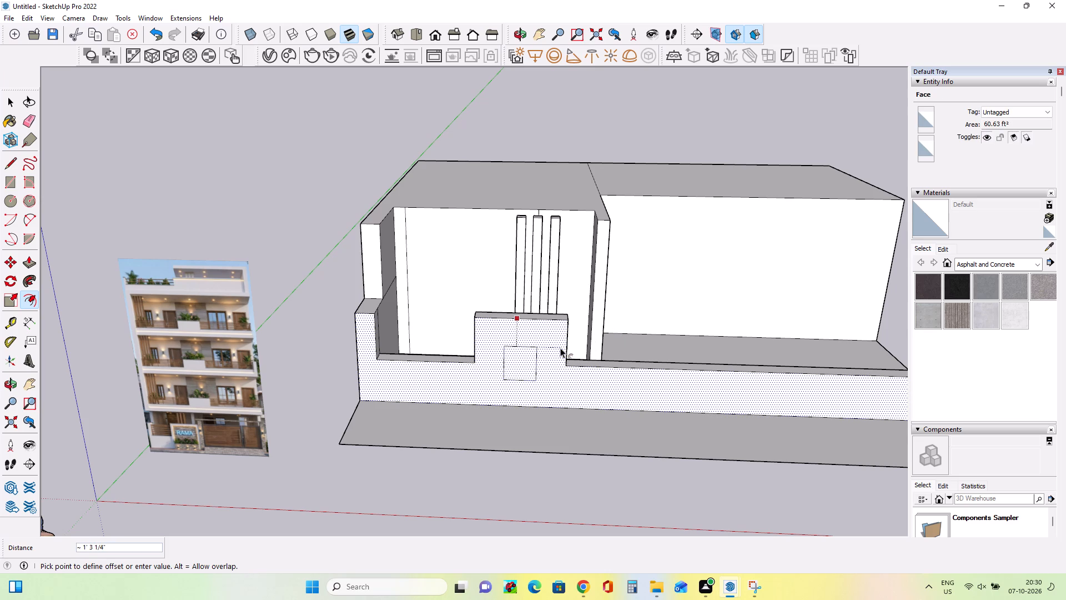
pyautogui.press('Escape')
# Draw a rectangle about 3' 9 1/2" by 3' 1 3/16" on the sign wall's front face, inset from its edges and reaching the base.
pyautogui.click(8, 191)
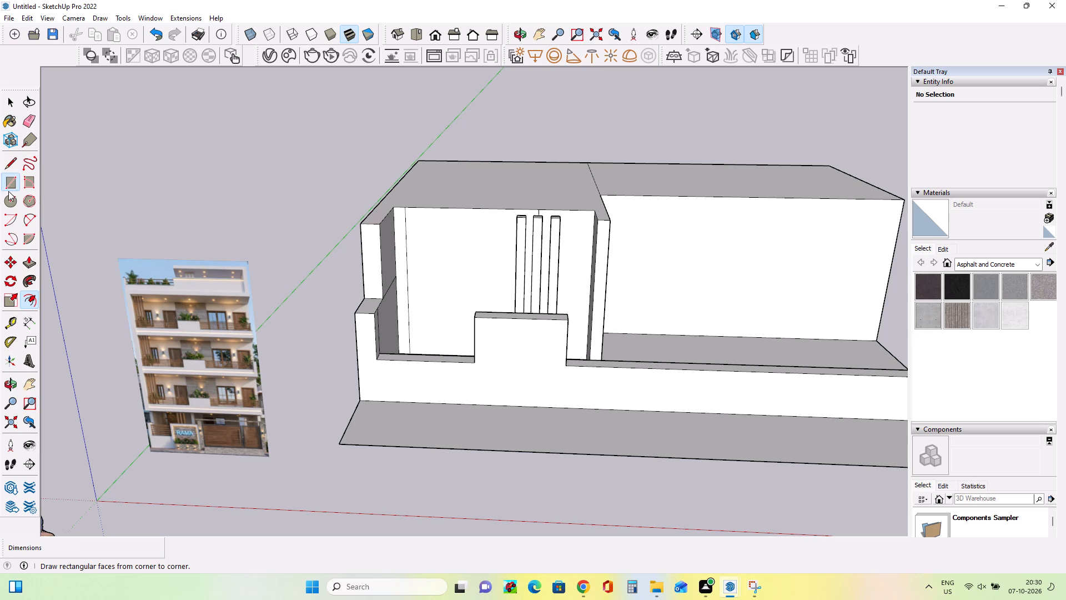
pyautogui.scroll(2, 571, 344)
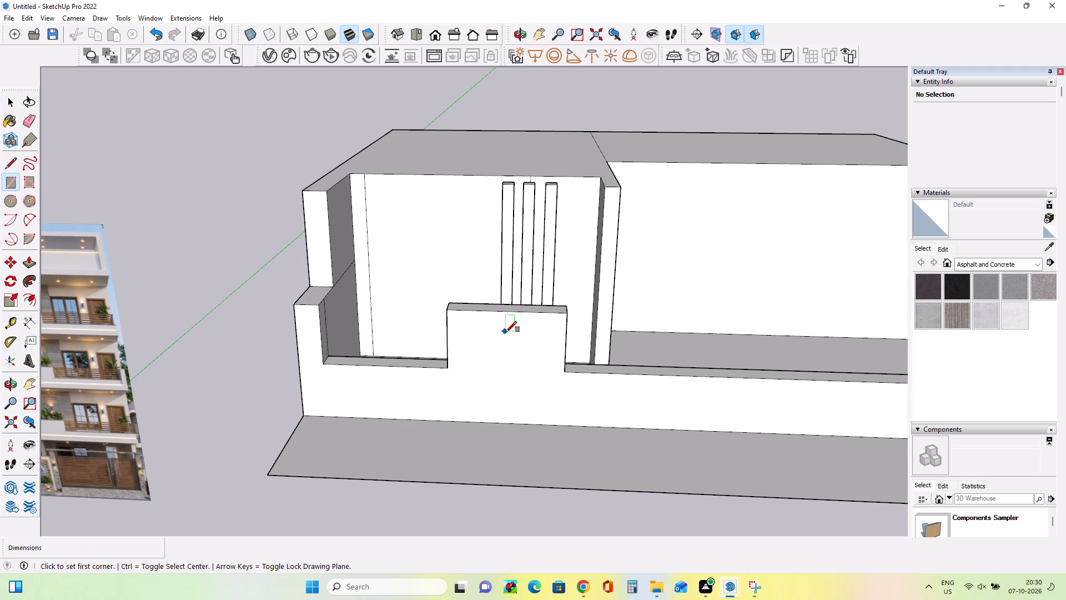
pyautogui.click(459, 320)
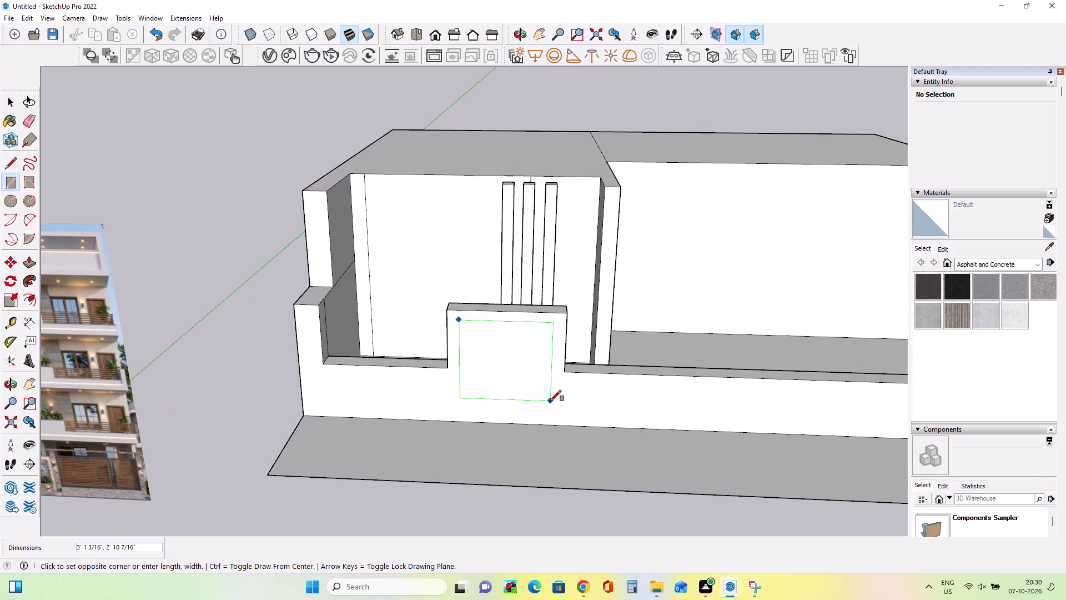
pyautogui.scroll(-4, 553, 392)
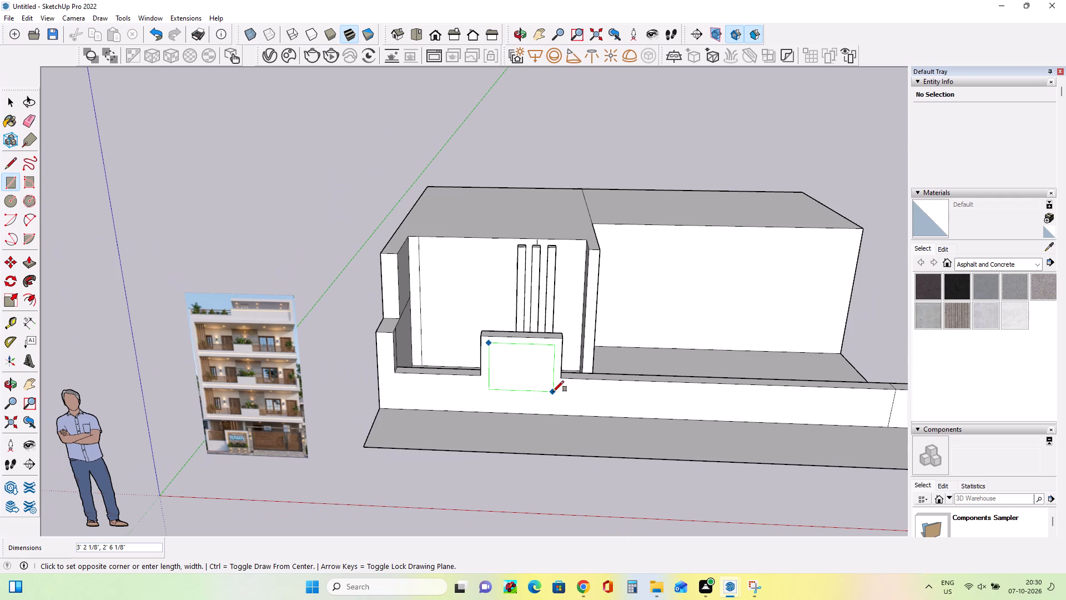
pyautogui.scroll(1, 553, 392)
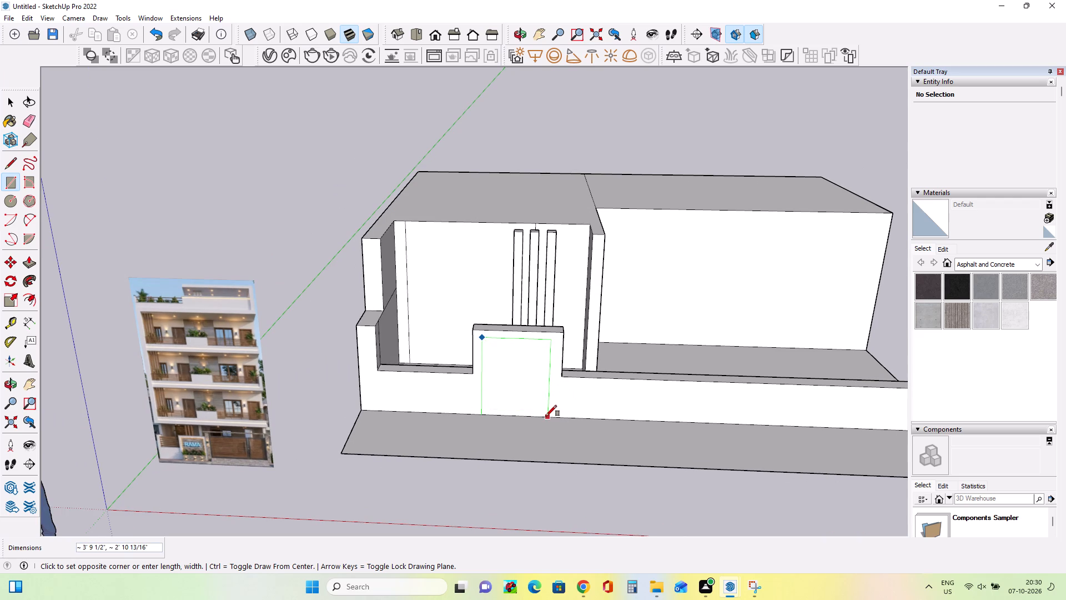
pyautogui.click(550, 416)
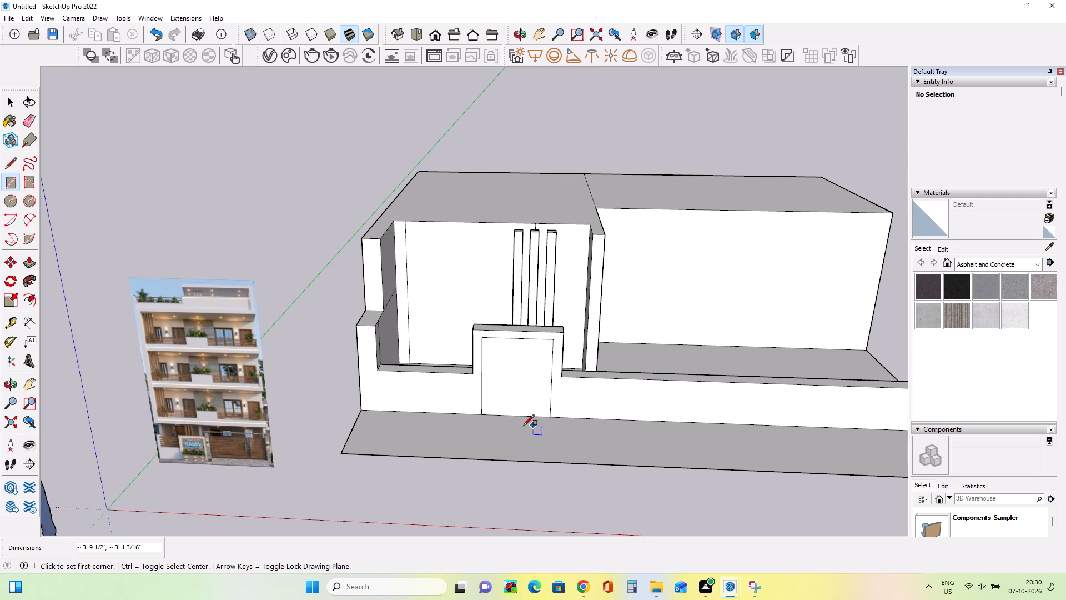
# Draw vertical lines about 2' 5/16" long from both lower corners of the raised sign block down to the wall's base.
pyautogui.click(6, 167)
pyautogui.scroll(4, 457, 446)
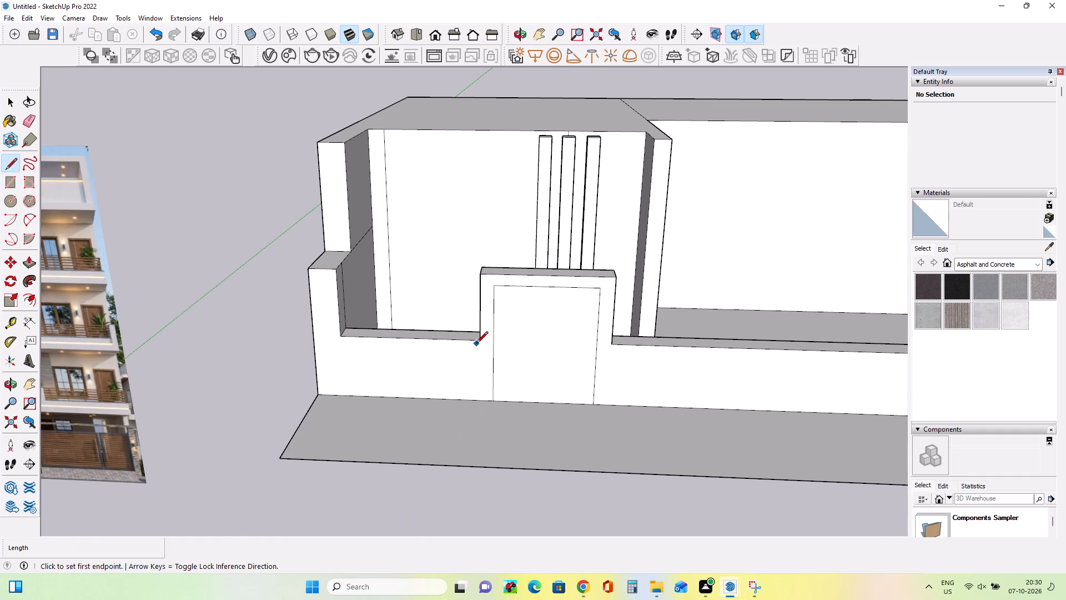
pyautogui.click(481, 343)
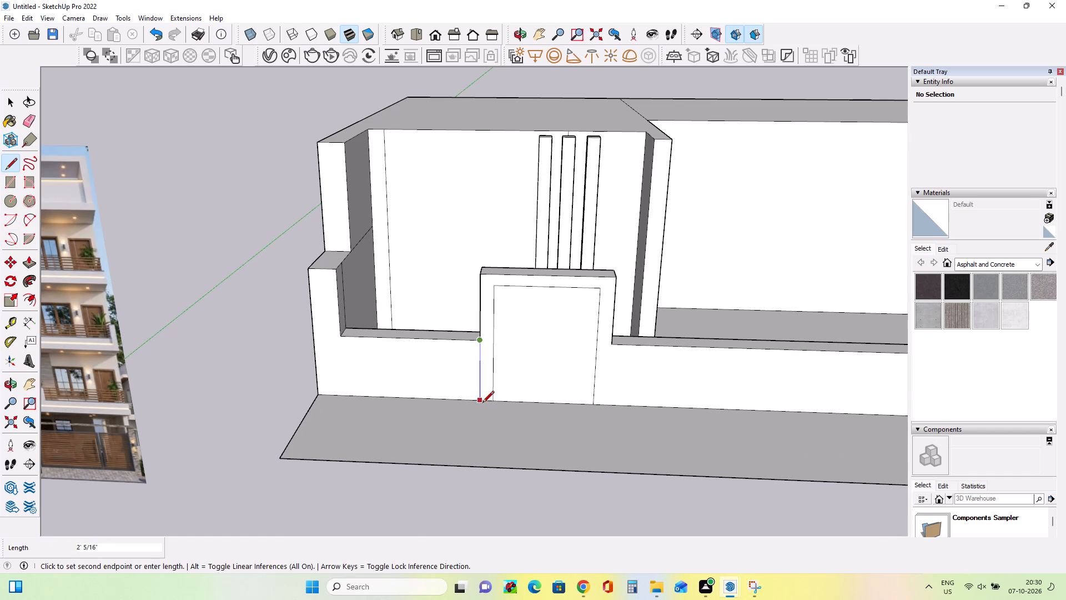
pyautogui.click(482, 403)
pyautogui.click(615, 344)
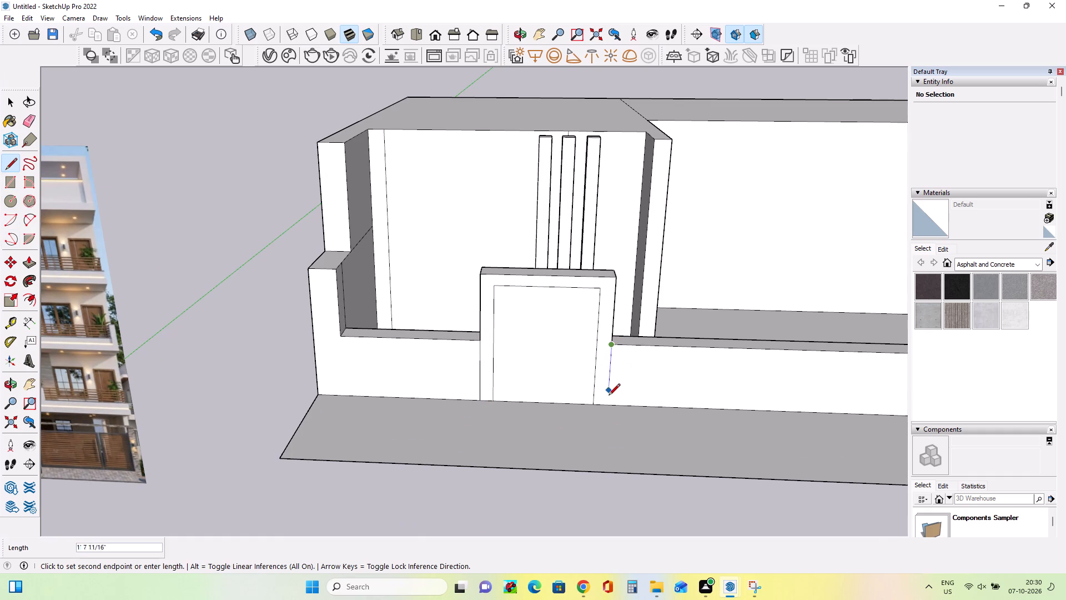
pyautogui.click(609, 400)
# Push/Pull the sign wall's frame band around the inner rectangle forward about 3 11/16".
pyautogui.scroll(-4, 646, 415)
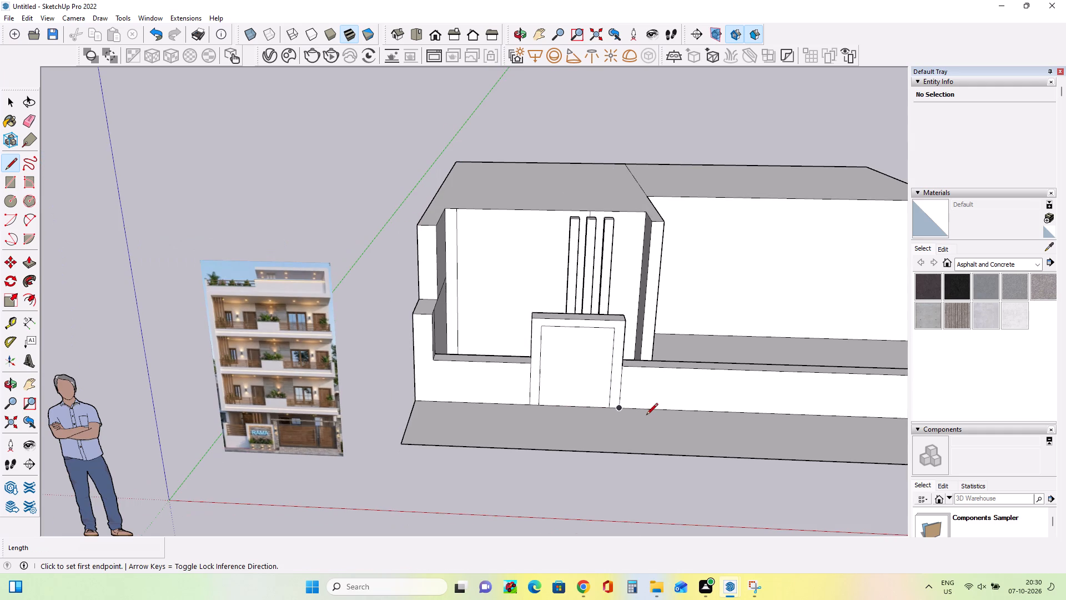
pyautogui.click(27, 262)
pyautogui.scroll(4, 574, 345)
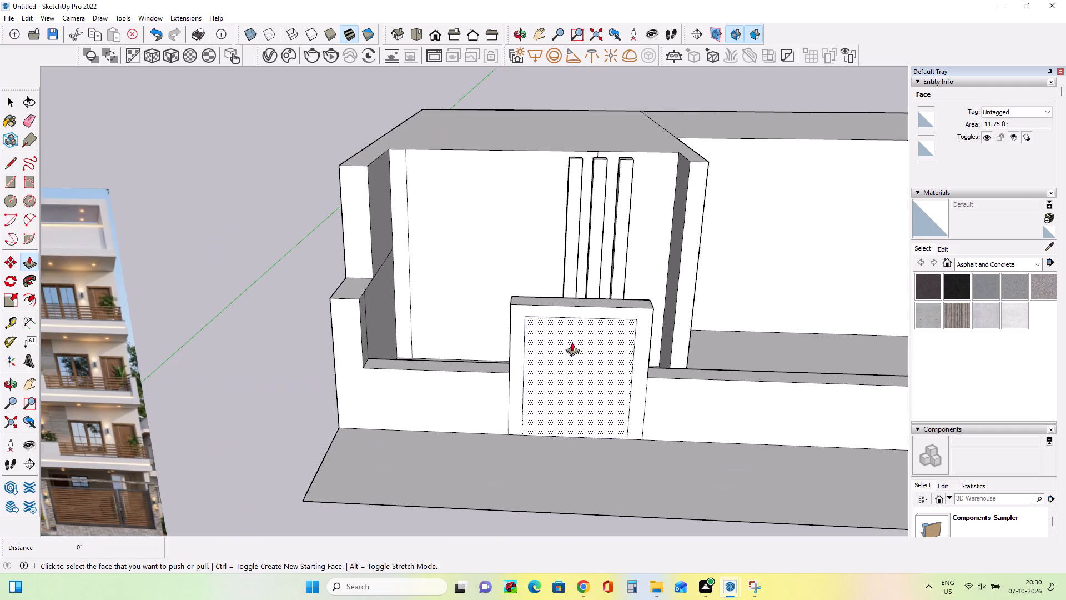
pyautogui.click(533, 308)
pyautogui.click(535, 312)
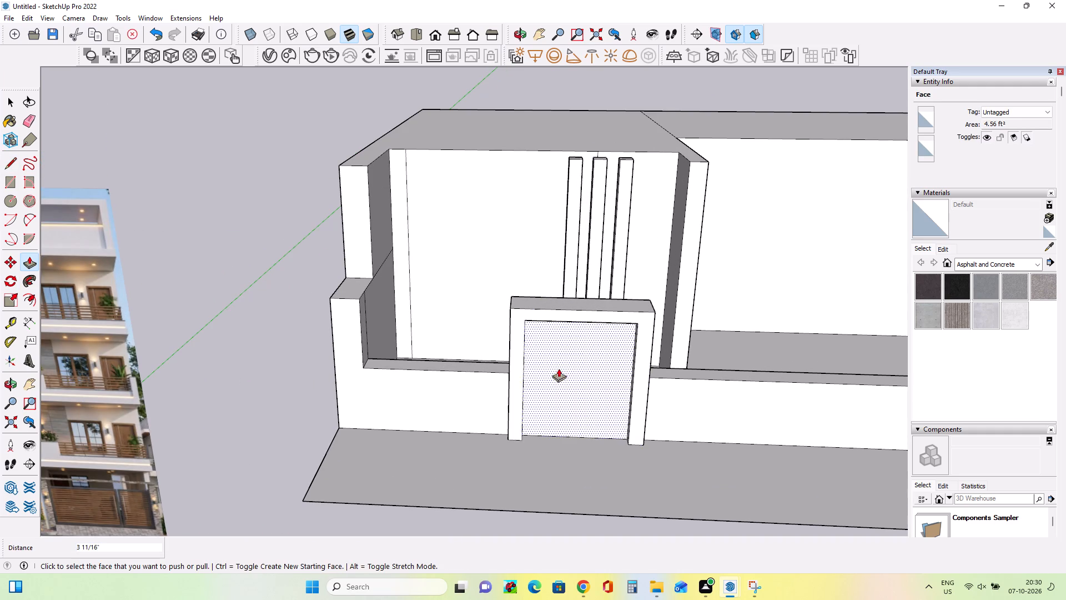
# Examine the sign wall, planter and gate area in the reference image and compare it with the modelled frame.
pyautogui.moveTo(580, 414); pyautogui.dragTo(595, 350, button='middle')
pyautogui.scroll(-8, 93, 388)
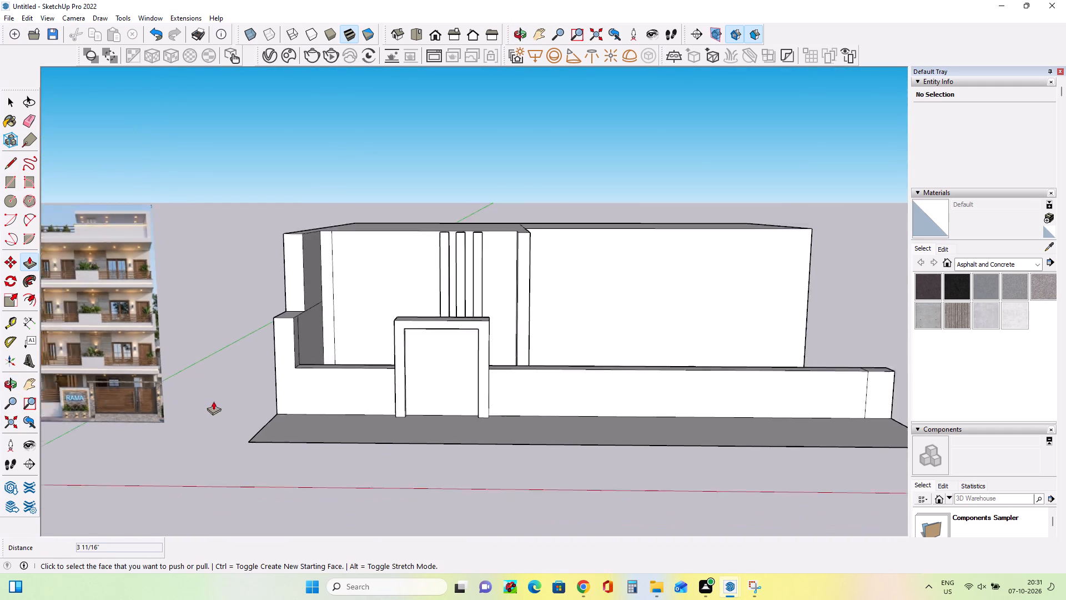
pyautogui.scroll(-1, 213, 401)
pyautogui.scroll(7, 100, 407)
pyautogui.scroll(-1, 113, 412)
pyautogui.scroll(12, 113, 412)
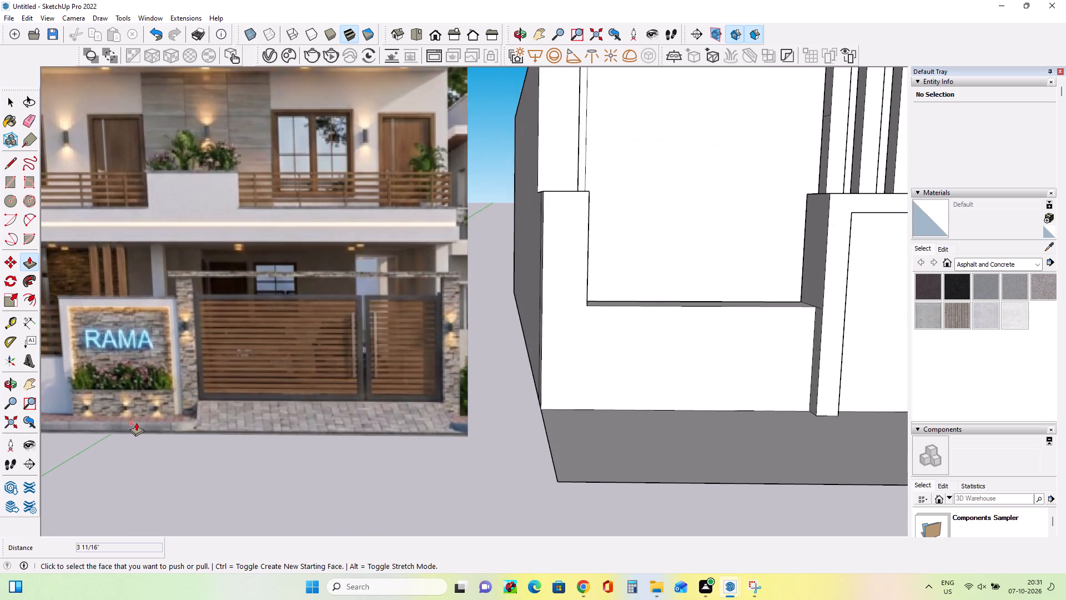
pyautogui.scroll(4, 136, 422)
pyautogui.scroll(-2, 136, 422)
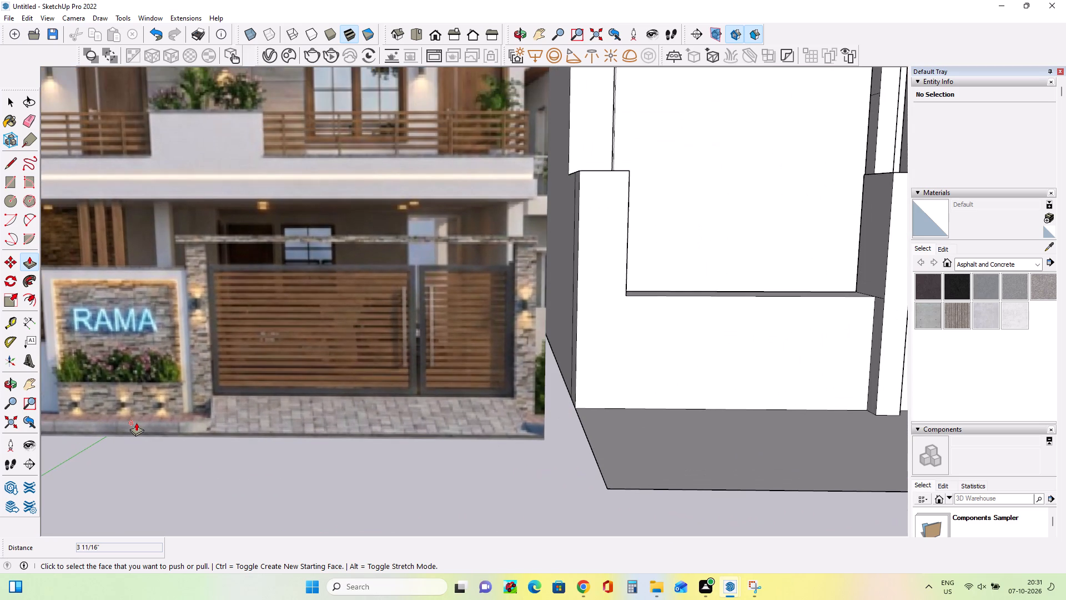
pyautogui.scroll(-10, 136, 422)
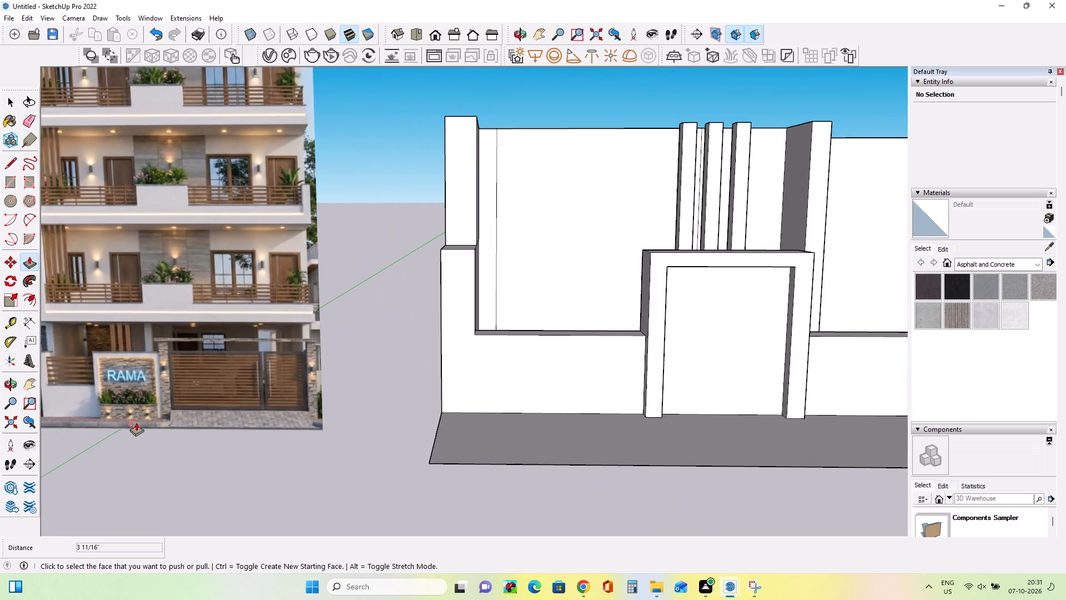
pyautogui.scroll(-9, 136, 422)
pyautogui.moveTo(376, 444); pyautogui.dragTo(391, 484, button='middle')
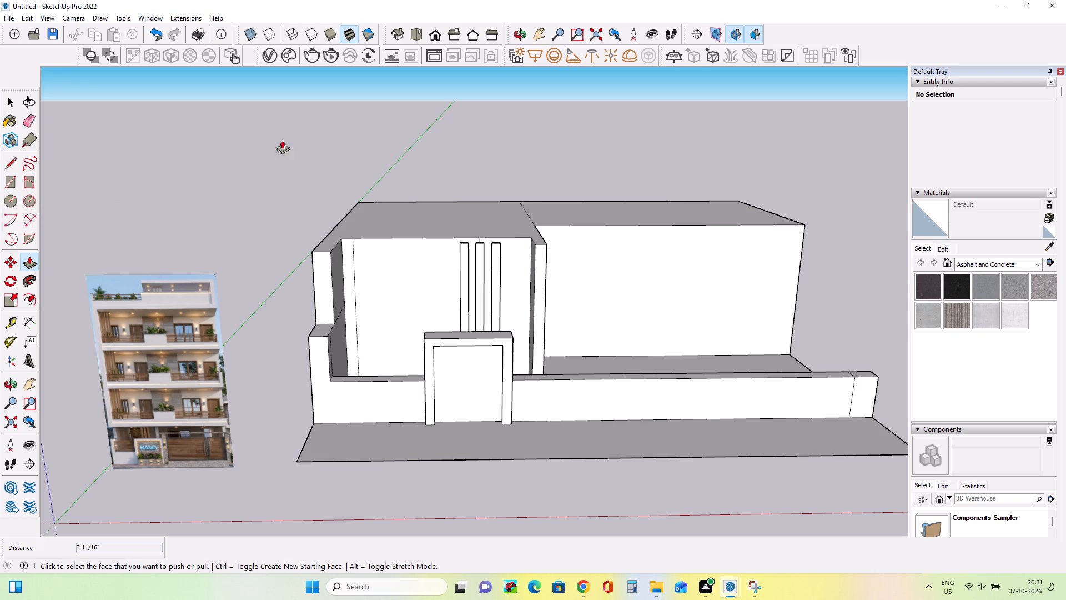
# Draw a rectangle about 3' 11 5/16" by 1' 5 5/16" on the ground strip, against the sign frame's base.
pyautogui.click(12, 183)
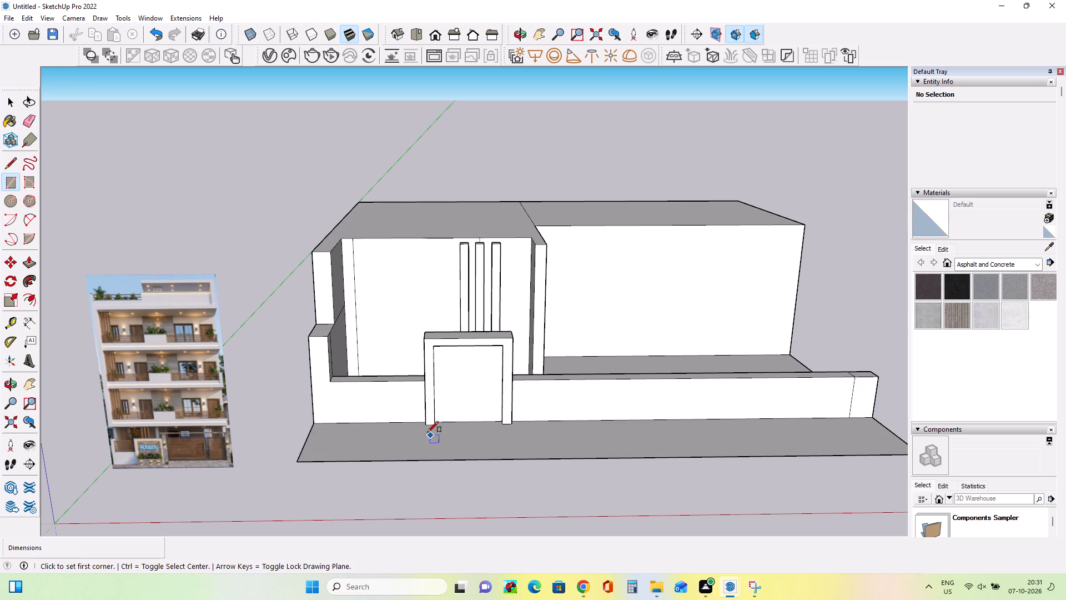
pyautogui.click(426, 424)
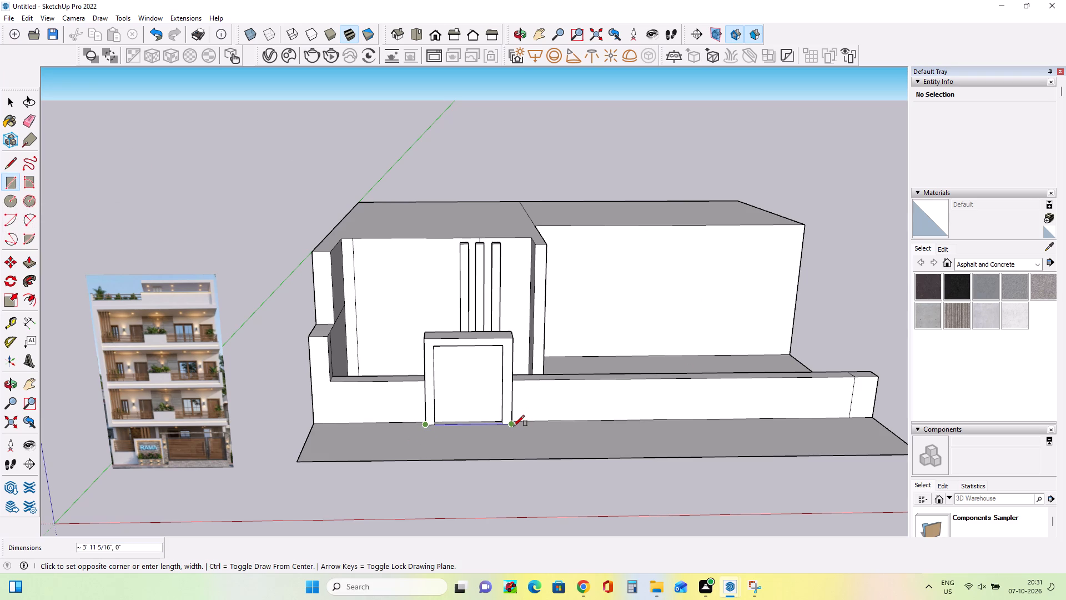
pyautogui.click(514, 426)
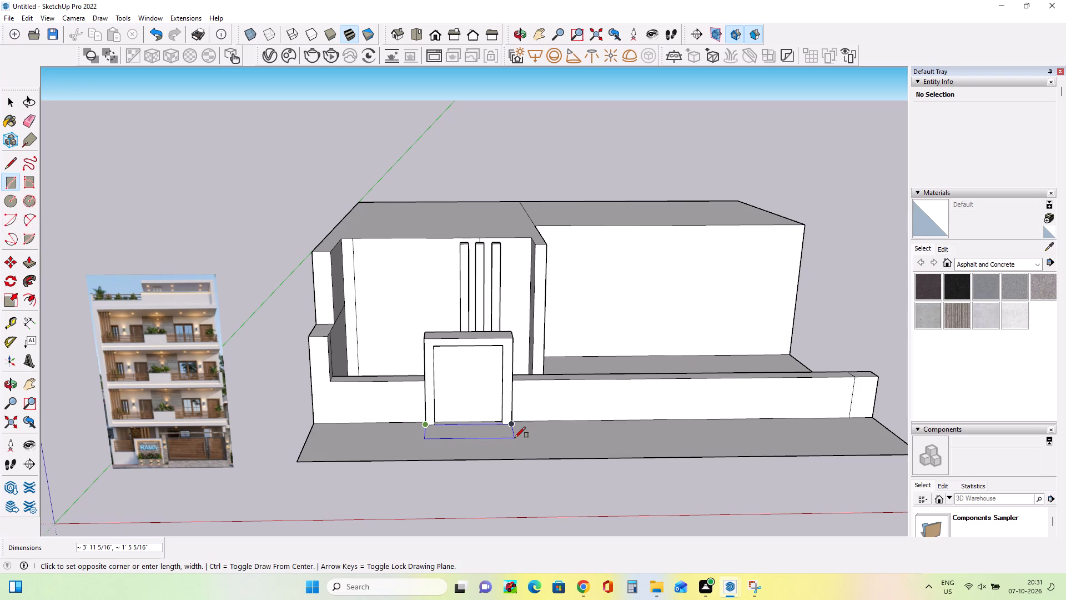
pyautogui.click(515, 438)
pyautogui.moveTo(519, 429); pyautogui.dragTo(522, 437, button='middle')
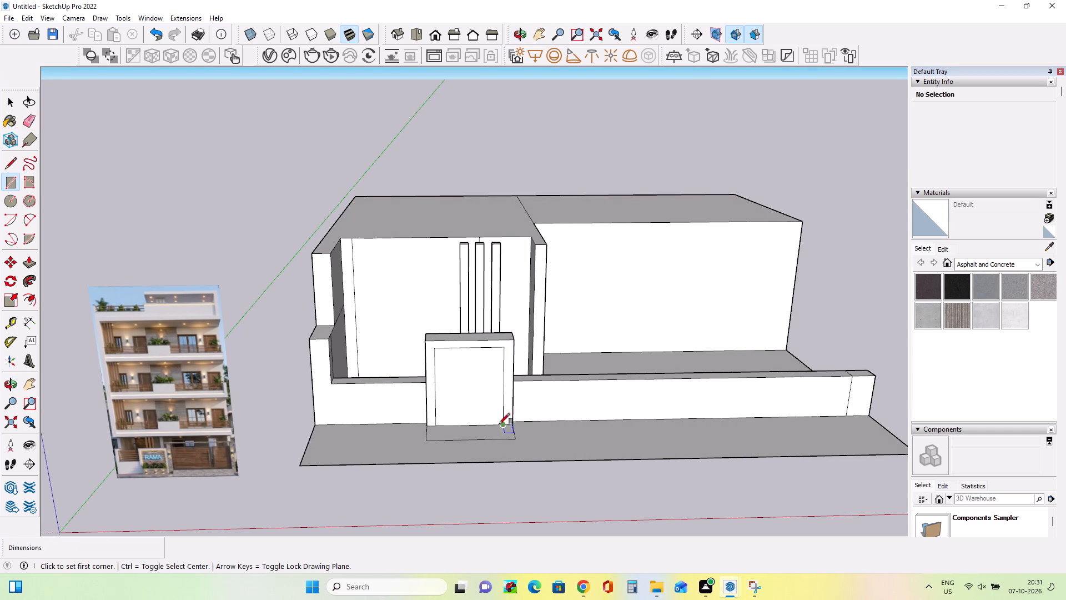
# Push/Pull the sign frame's inner panel inward about 3 11/16", undoing the first attempt and repeating it.
pyautogui.click(34, 261)
pyautogui.click(471, 411)
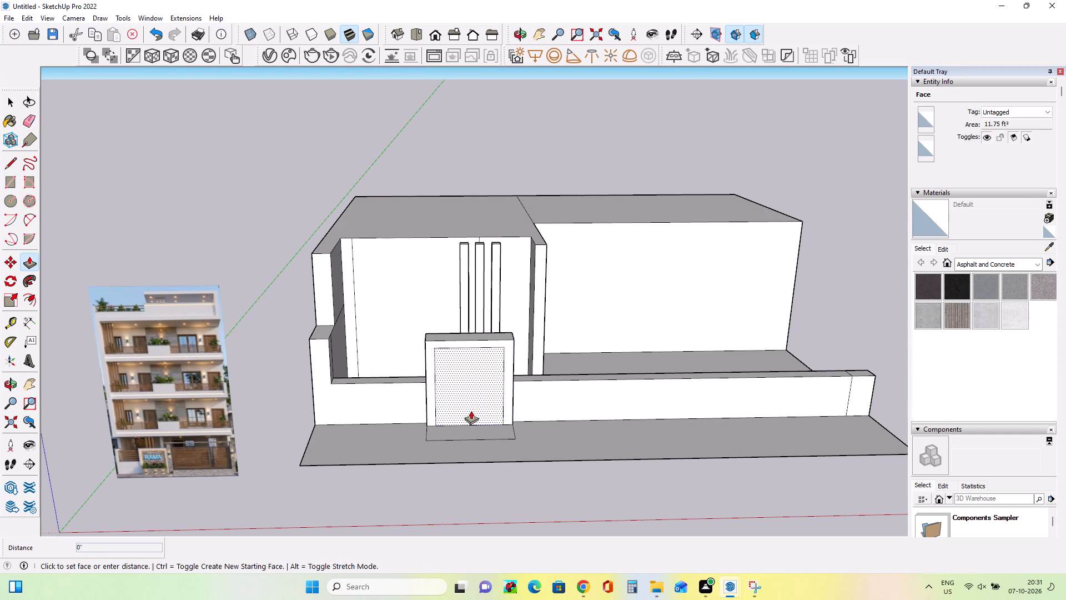
pyautogui.click(471, 406)
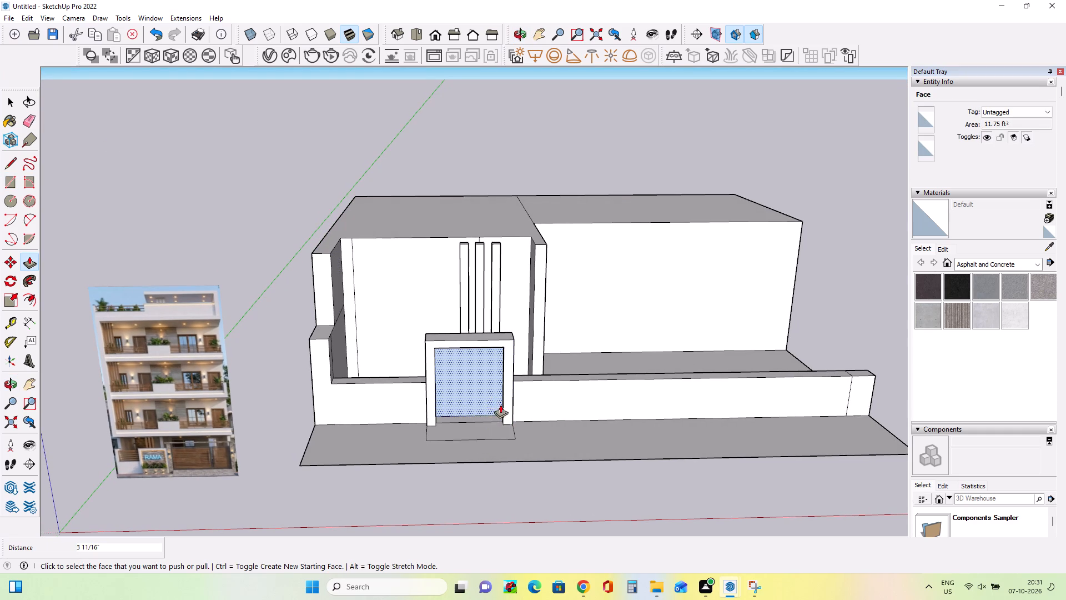
pyautogui.hotkey('ctrl', 'z')
pyautogui.click(480, 398)
pyautogui.click(482, 392)
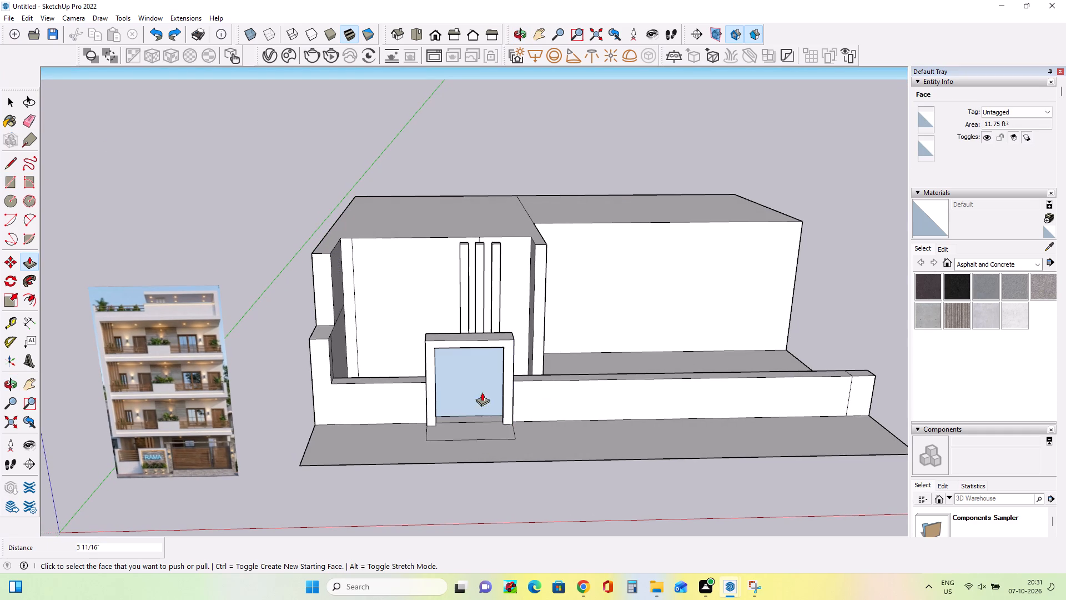
# Push/Pull the large face exposed behind the sign frame's opening forward about 3 11/16".
pyautogui.click(477, 389)
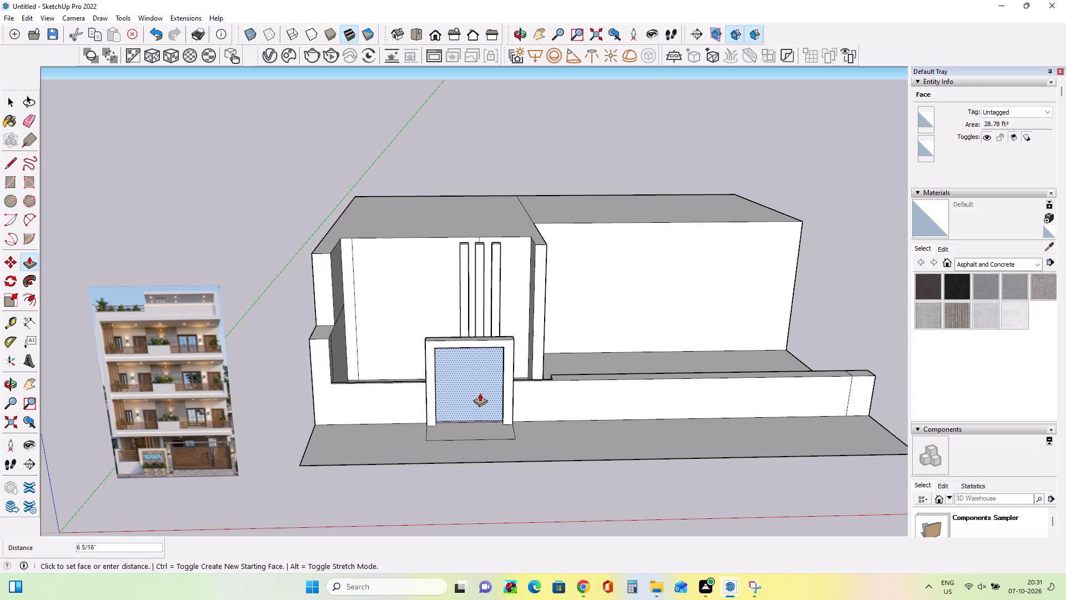
pyautogui.click(481, 391)
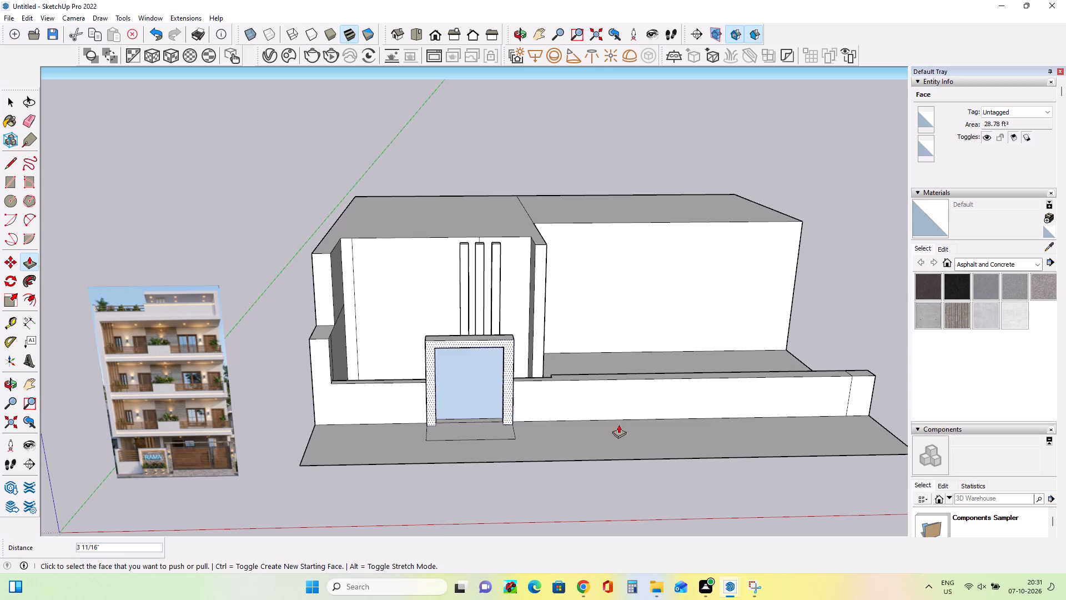
# Inspect the sign recess and boundary wall from the front and side, and compare them with the reference image.
pyautogui.moveTo(650, 319); pyautogui.dragTo(660, 378, button='middle')
pyautogui.scroll(3, 505, 413)
pyautogui.moveTo(505, 409); pyautogui.dragTo(500, 353, button='middle')
pyautogui.click(10, 104)
pyautogui.click(154, 181)
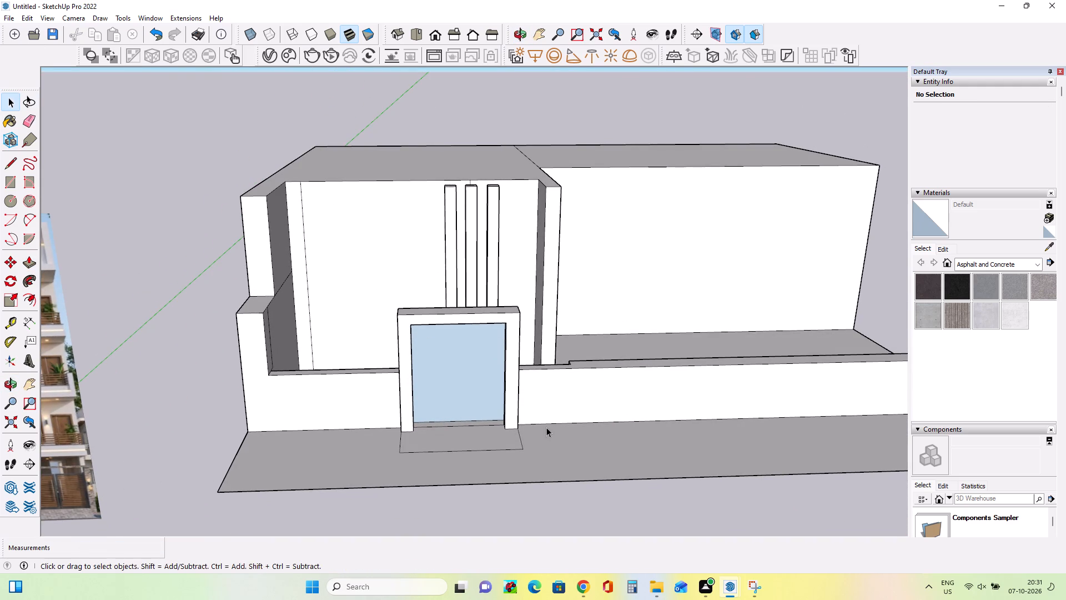
pyautogui.moveTo(547, 428); pyautogui.dragTo(565, 484, button='middle')
pyautogui.moveTo(425, 364); pyautogui.dragTo(866, 371, button='middle')
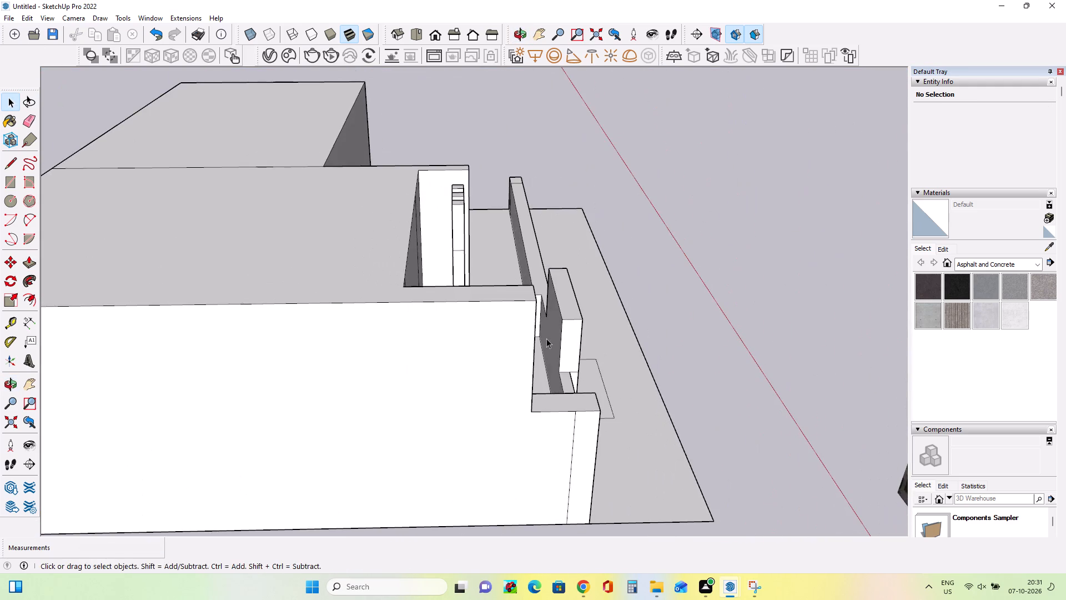
pyautogui.moveTo(552, 347); pyautogui.dragTo(113, 389, button='middle')
pyautogui.moveTo(417, 388); pyautogui.dragTo(393, 363, button='middle')
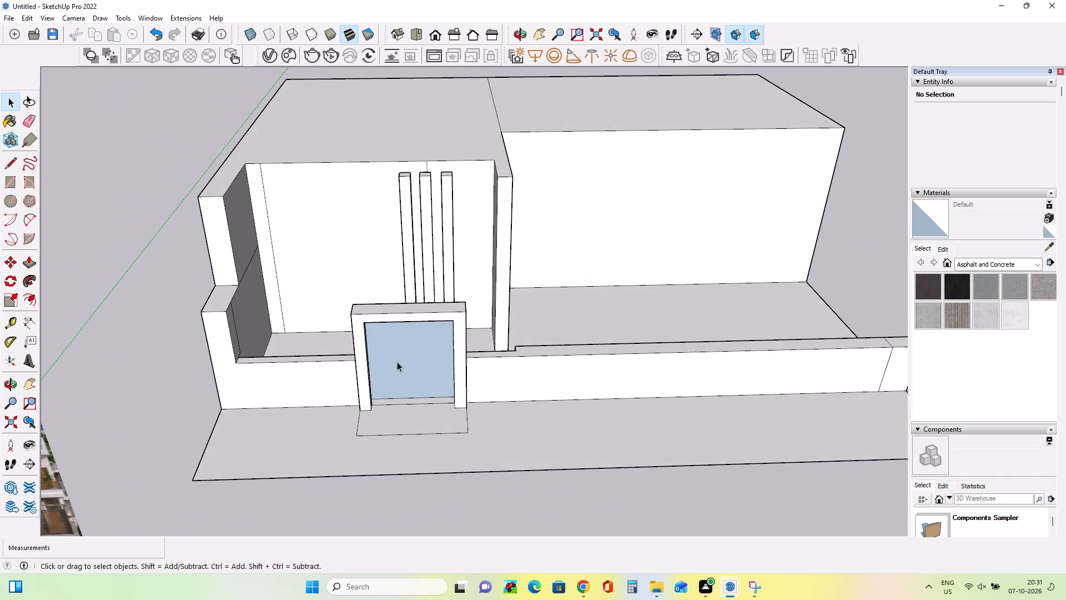
pyautogui.scroll(-8, 489, 389)
pyautogui.scroll(14, 297, 431)
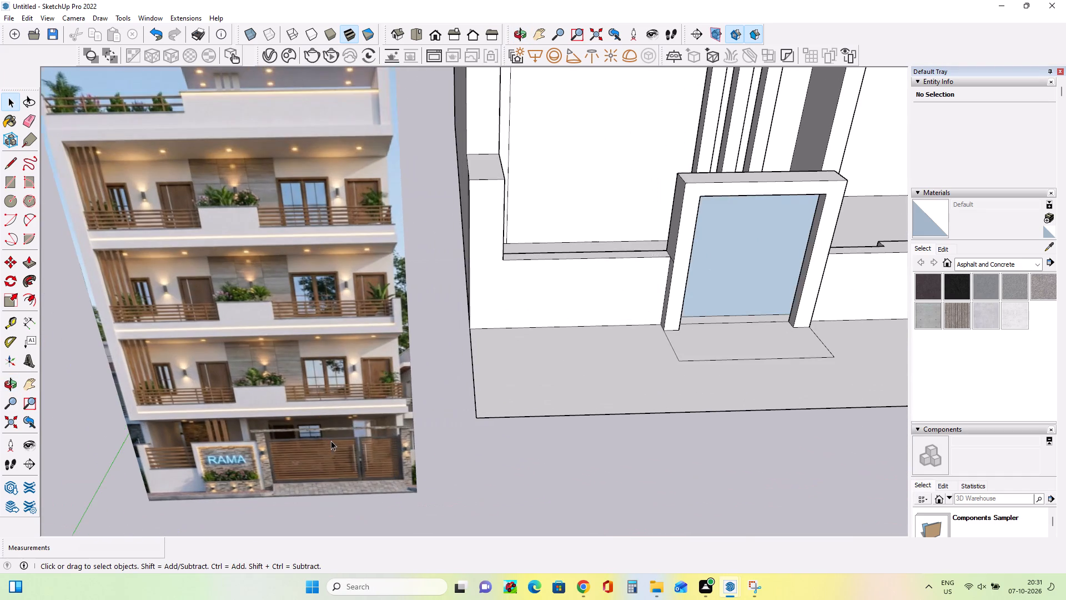
pyautogui.scroll(1, 331, 441)
pyautogui.moveTo(316, 434); pyautogui.dragTo(314, 403, button='middle')
pyautogui.middleClick(314, 403)
pyautogui.scroll(-4, 318, 400)
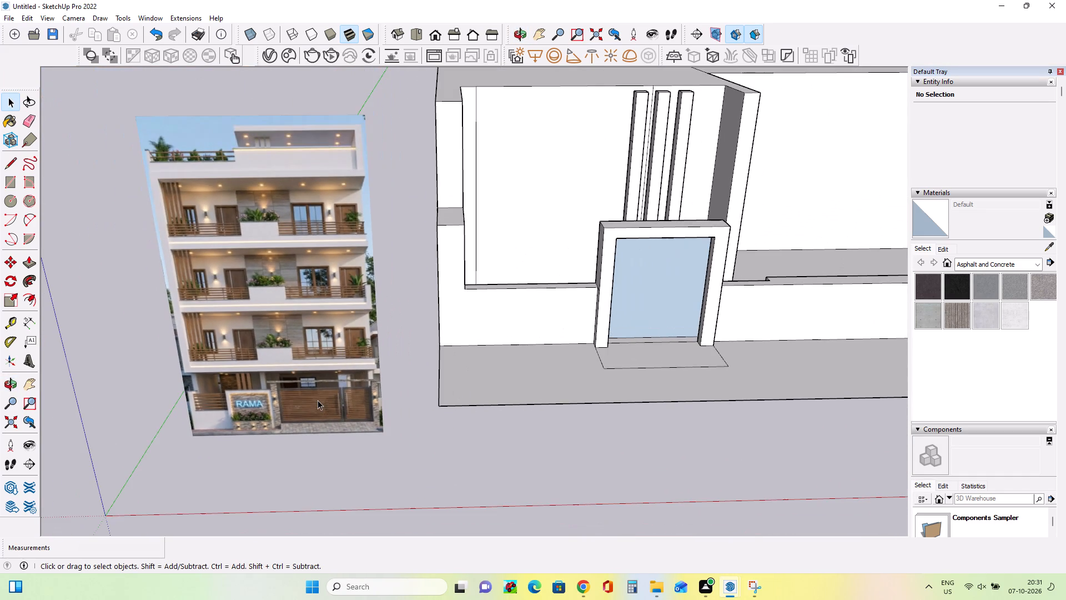
pyautogui.scroll(-3, 590, 319)
pyautogui.moveTo(683, 307); pyautogui.dragTo(637, 302, button='middle')
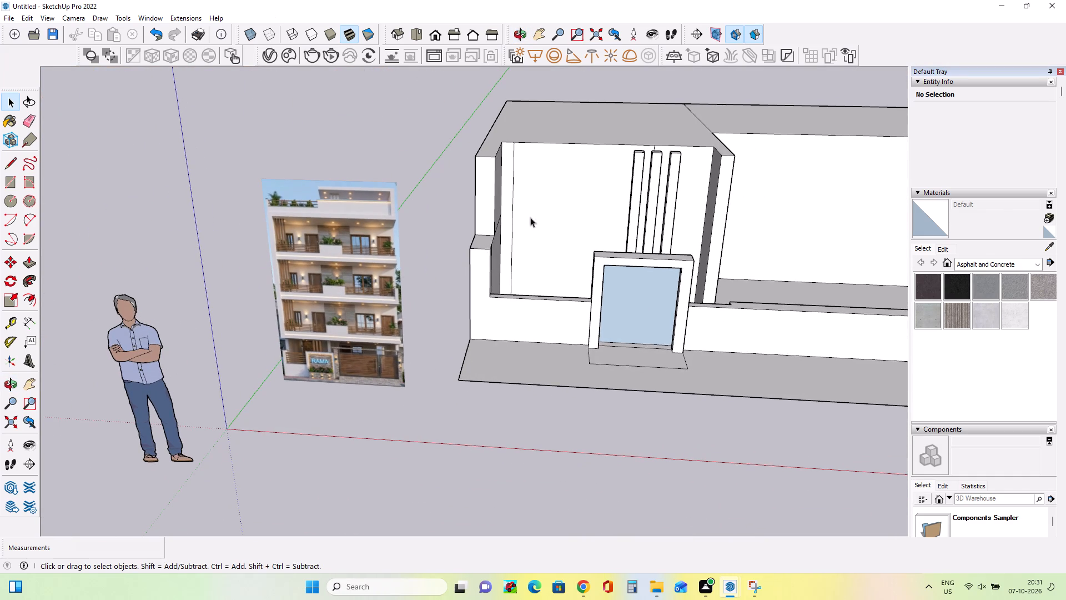
# Paint the recessed sign panel with Brick Tumbled from the Brick, Cladding and Siding materials, checking the reference image's cladding.
pyautogui.click(1005, 263)
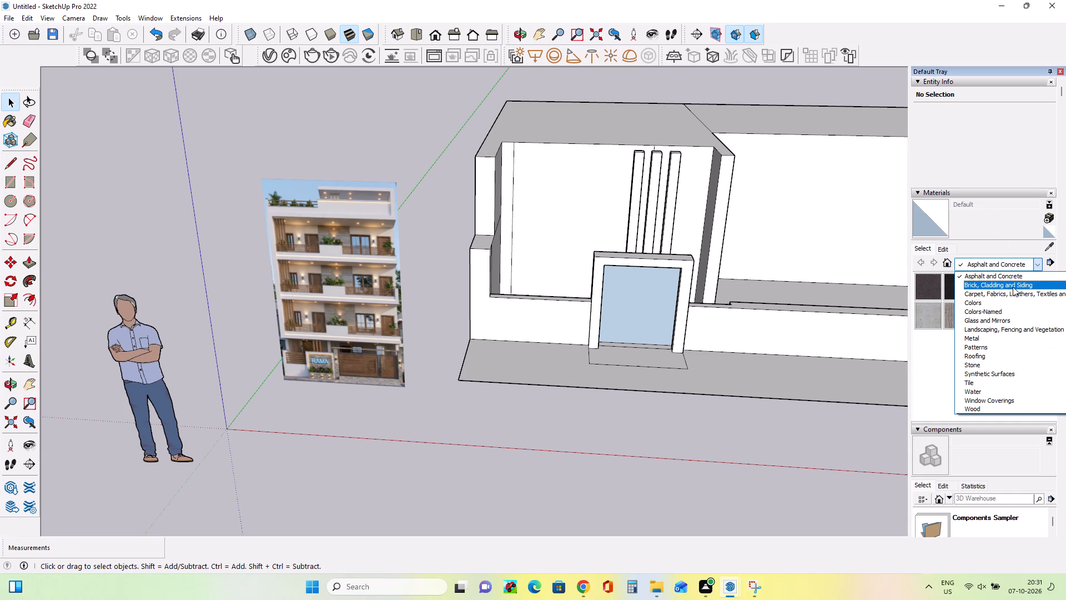
pyautogui.click(1013, 287)
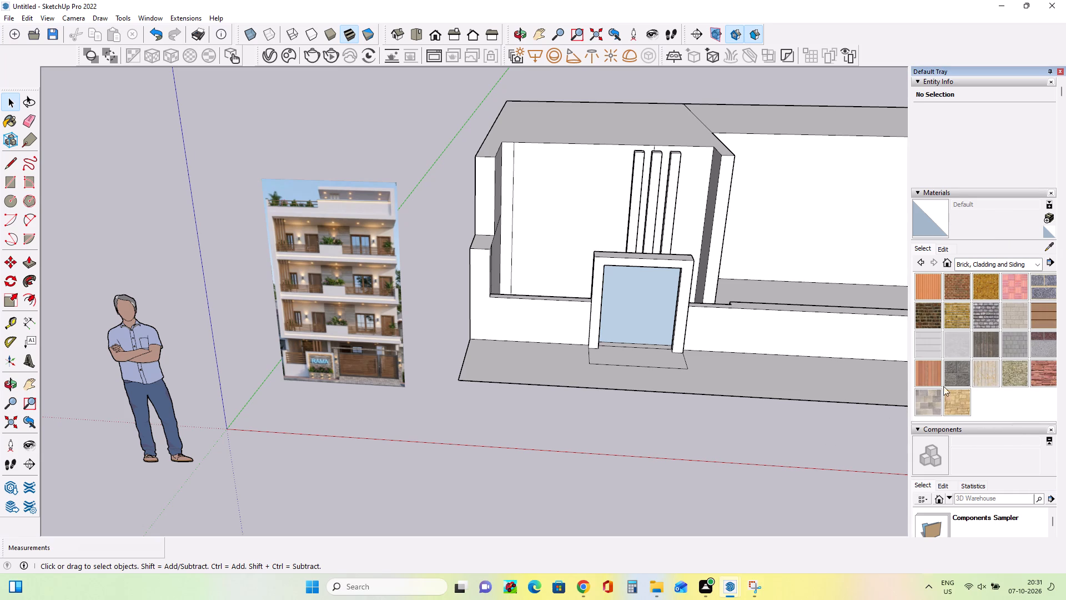
pyautogui.scroll(9, 309, 344)
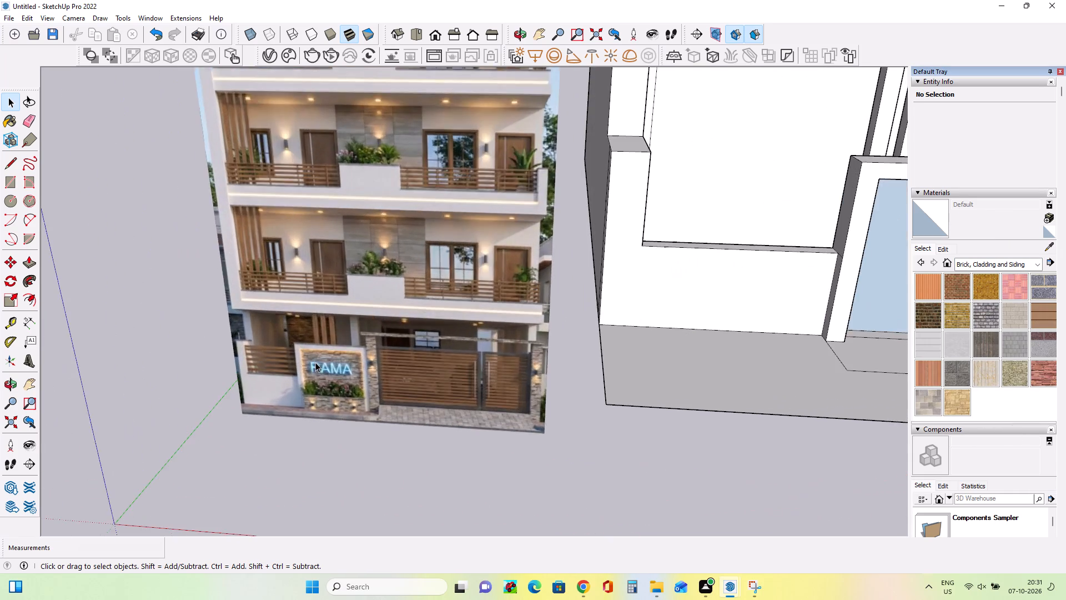
pyautogui.scroll(7, 315, 362)
pyautogui.scroll(4, 374, 350)
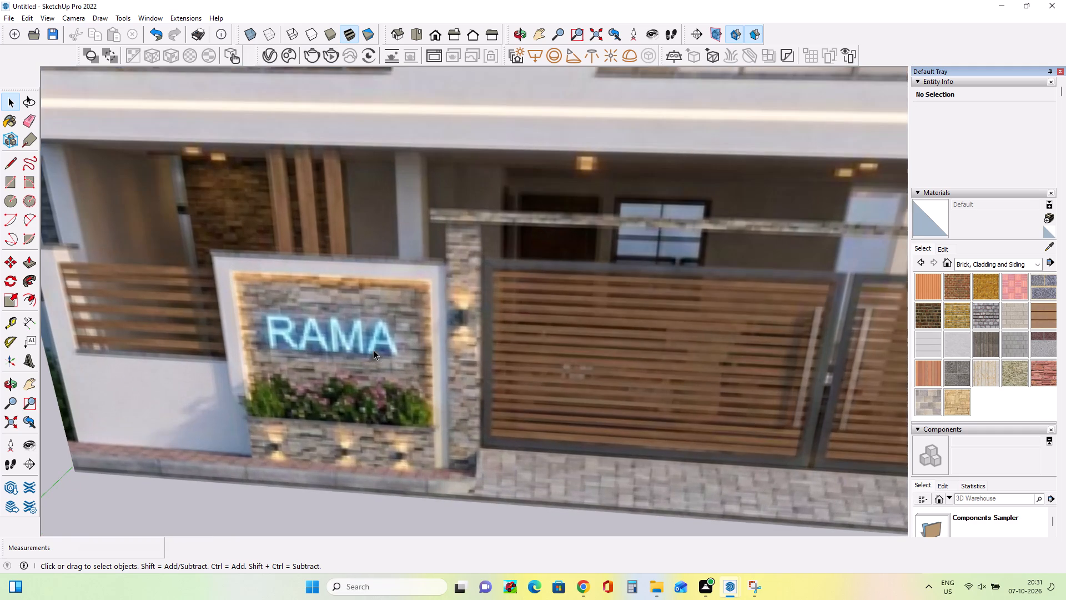
pyautogui.scroll(-3, 374, 350)
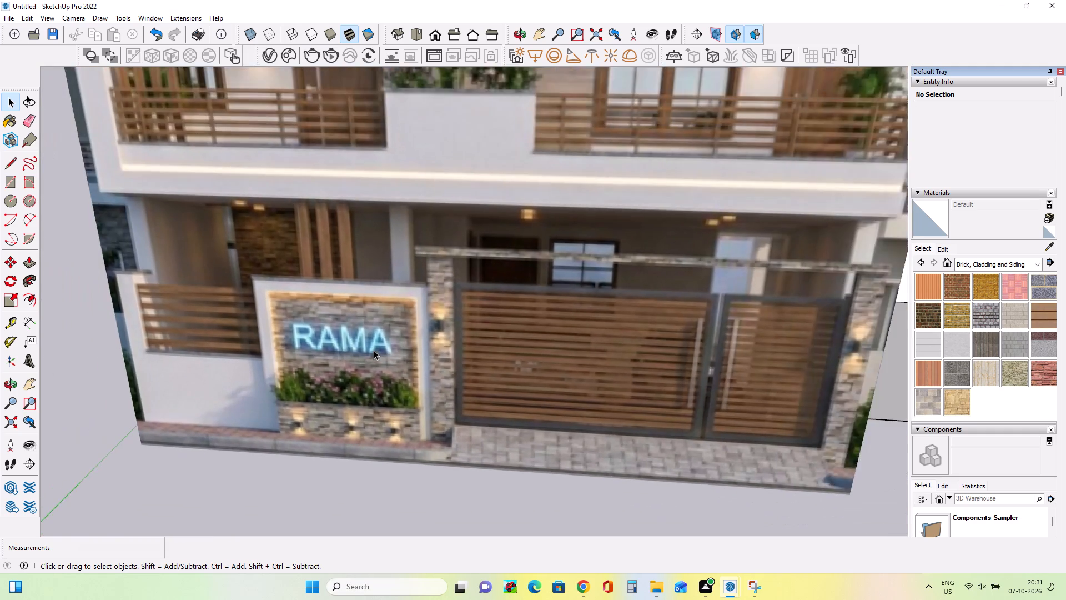
pyautogui.scroll(-7, 374, 350)
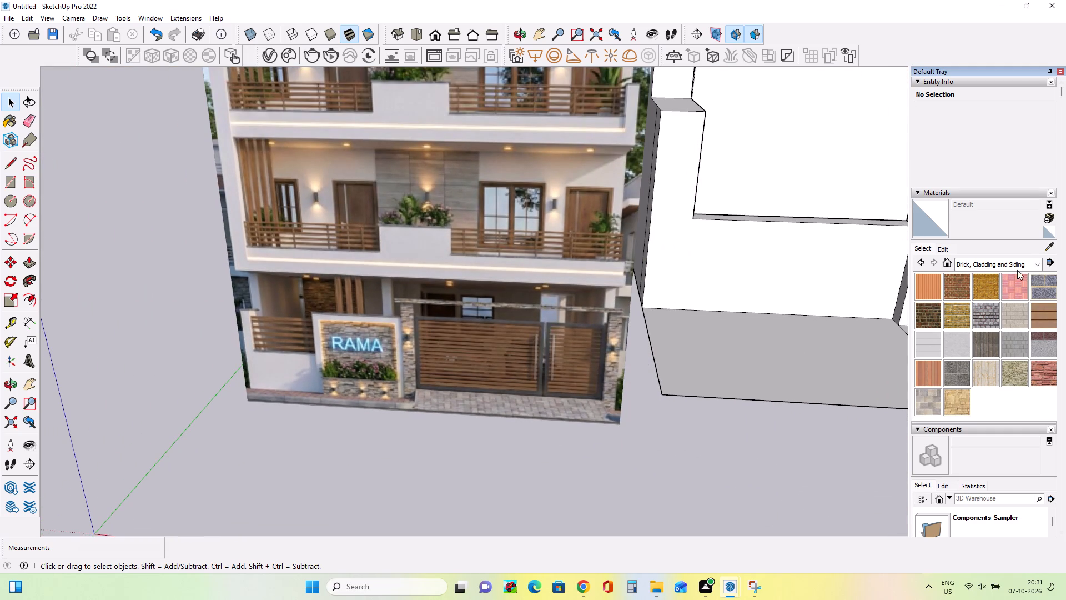
pyautogui.click(986, 320)
pyautogui.scroll(-10, 600, 298)
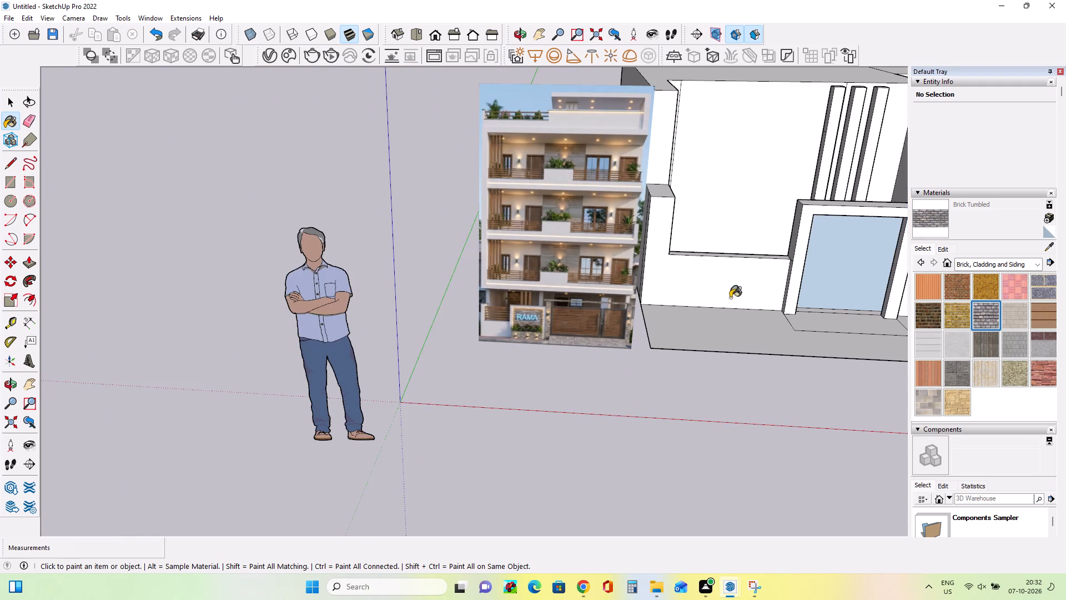
pyautogui.click(837, 272)
# Paint the ground strip in front of the boundary wall with Brick Tumbled, after checking the reference image's paving.
pyautogui.scroll(2, 842, 282)
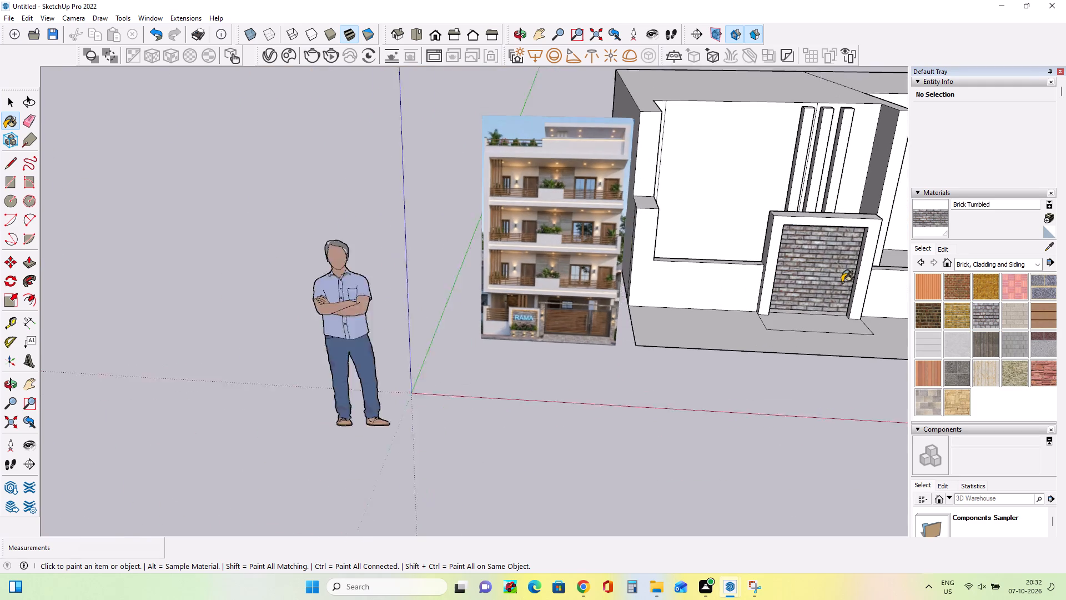
pyautogui.scroll(1, 842, 282)
pyautogui.scroll(1, 447, 354)
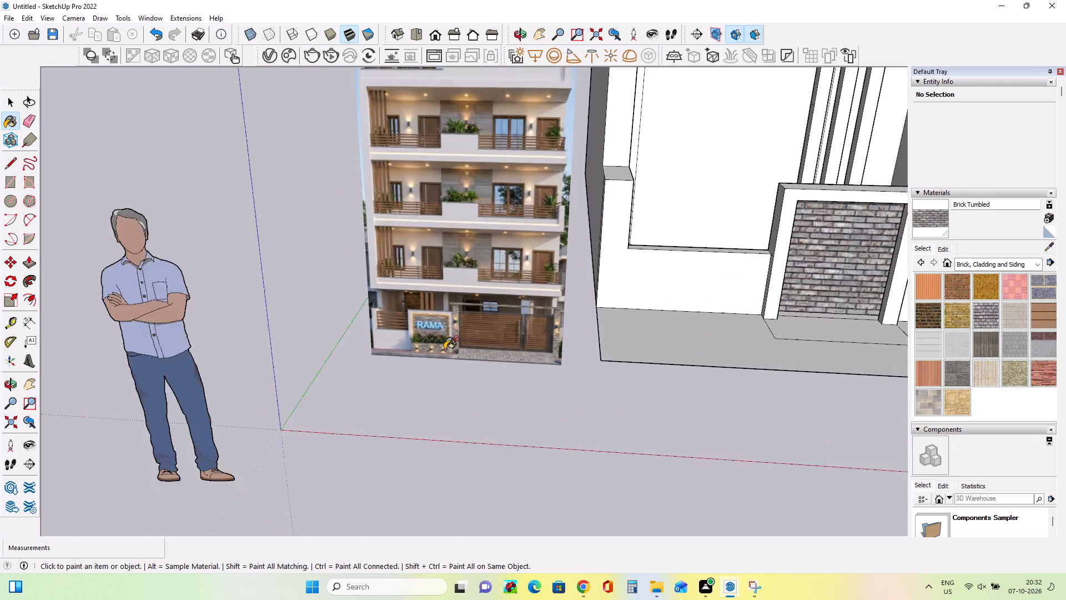
pyautogui.scroll(13, 446, 349)
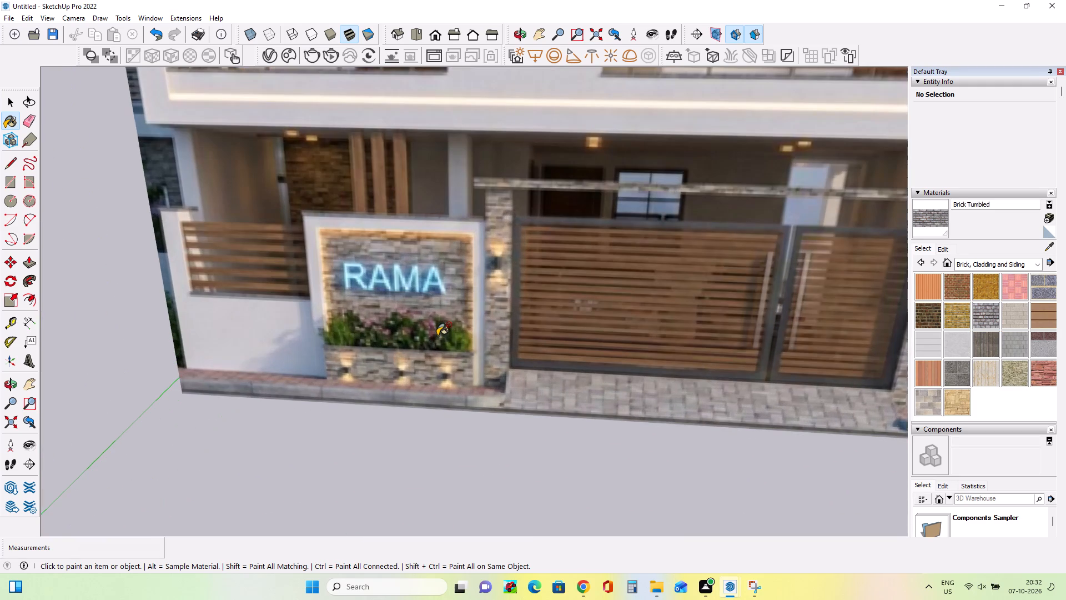
pyautogui.scroll(-1, 439, 335)
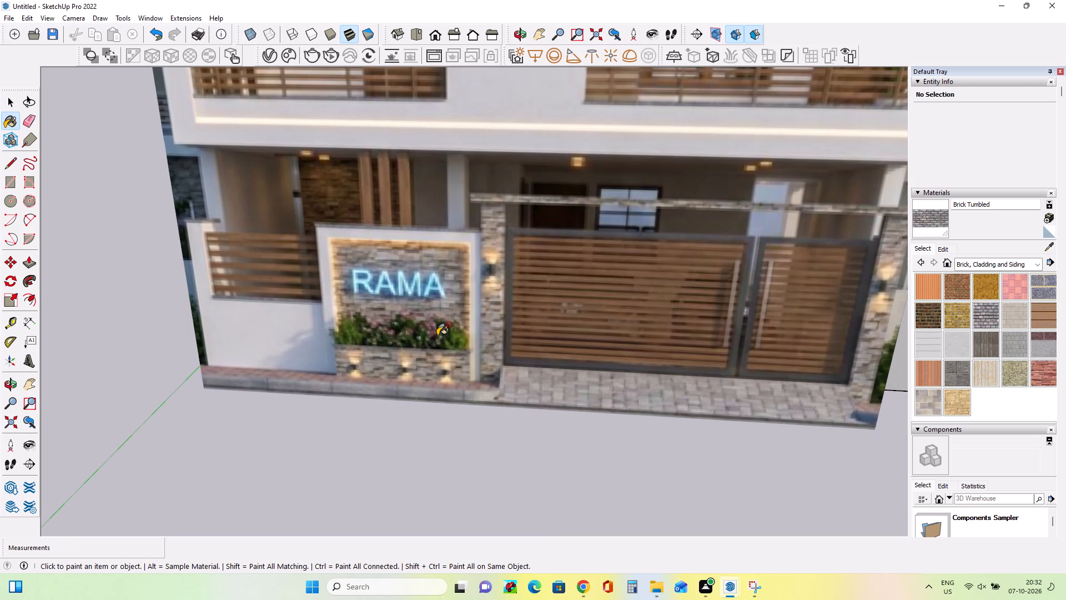
pyautogui.scroll(-13, 439, 335)
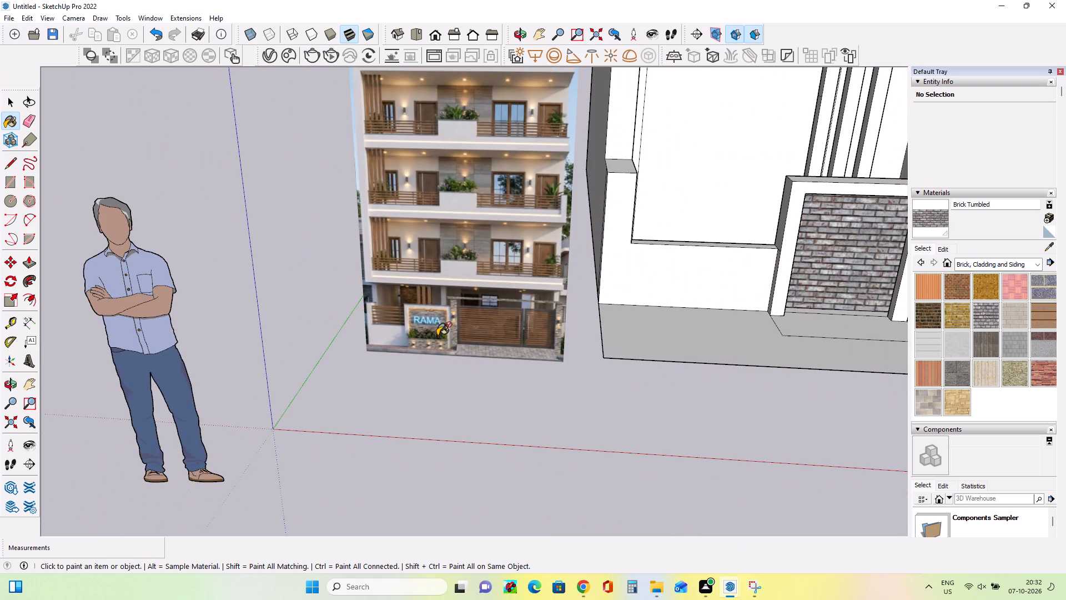
pyautogui.scroll(2, 712, 326)
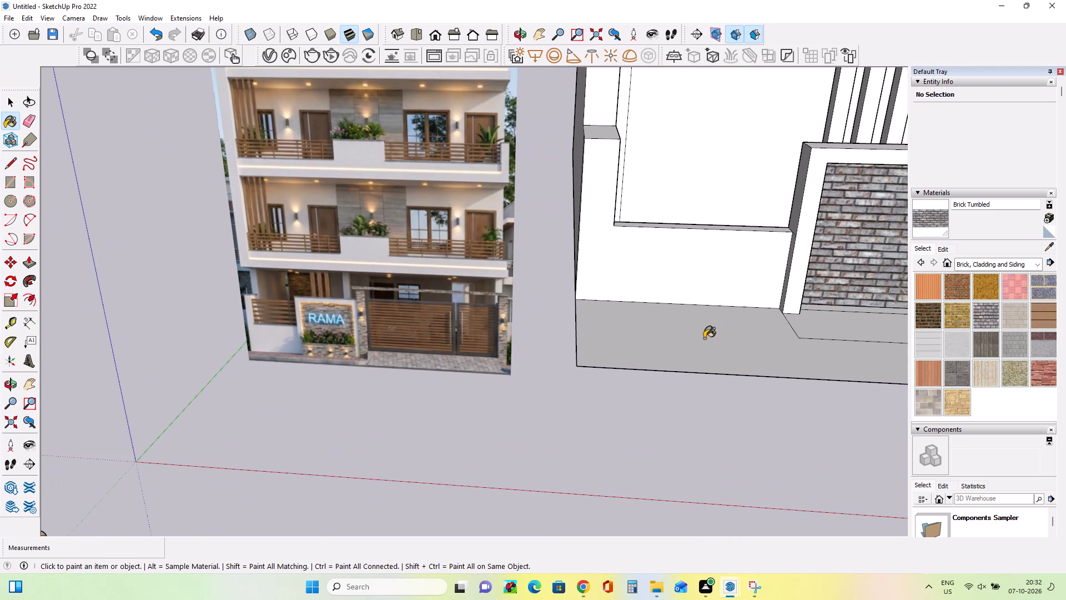
pyautogui.click(704, 338)
pyautogui.scroll(-8, 625, 344)
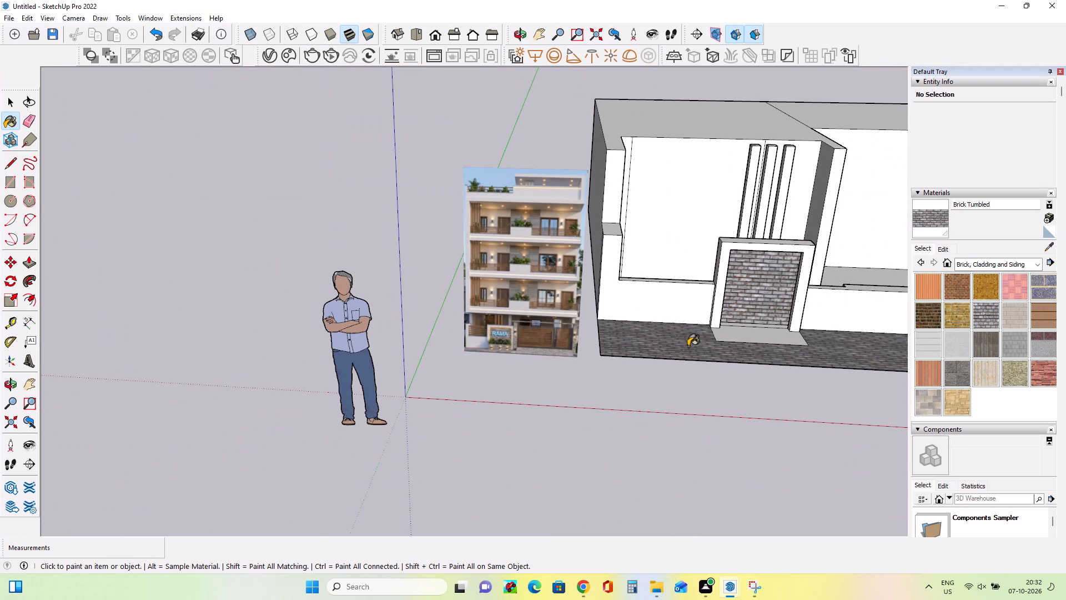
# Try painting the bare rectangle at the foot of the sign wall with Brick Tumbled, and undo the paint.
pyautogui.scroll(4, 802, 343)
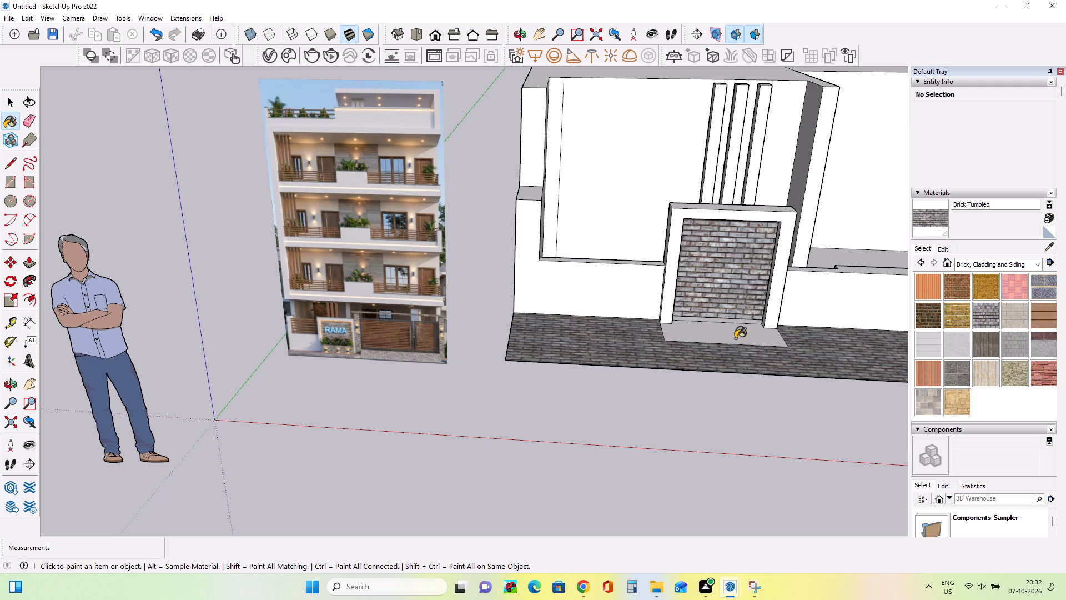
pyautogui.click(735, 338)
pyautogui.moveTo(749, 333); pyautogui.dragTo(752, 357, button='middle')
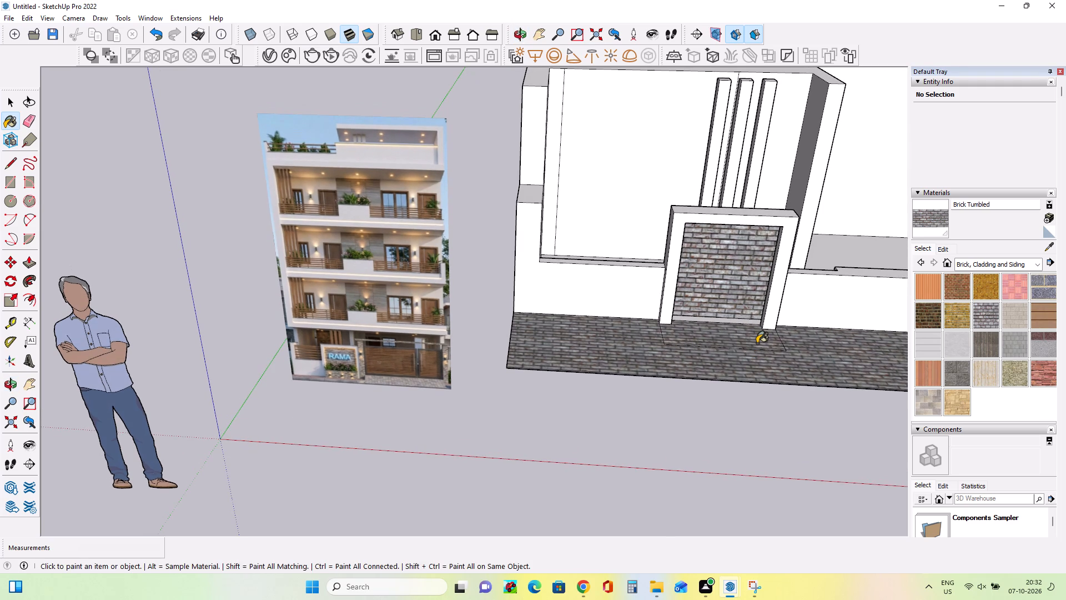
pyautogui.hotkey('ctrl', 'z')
# Offset the bare rectangle's outline at the foot of the sign wall inward about 1 7/8" to form a planter rim.
pyautogui.moveTo(736, 354); pyautogui.dragTo(738, 387, button='middle')
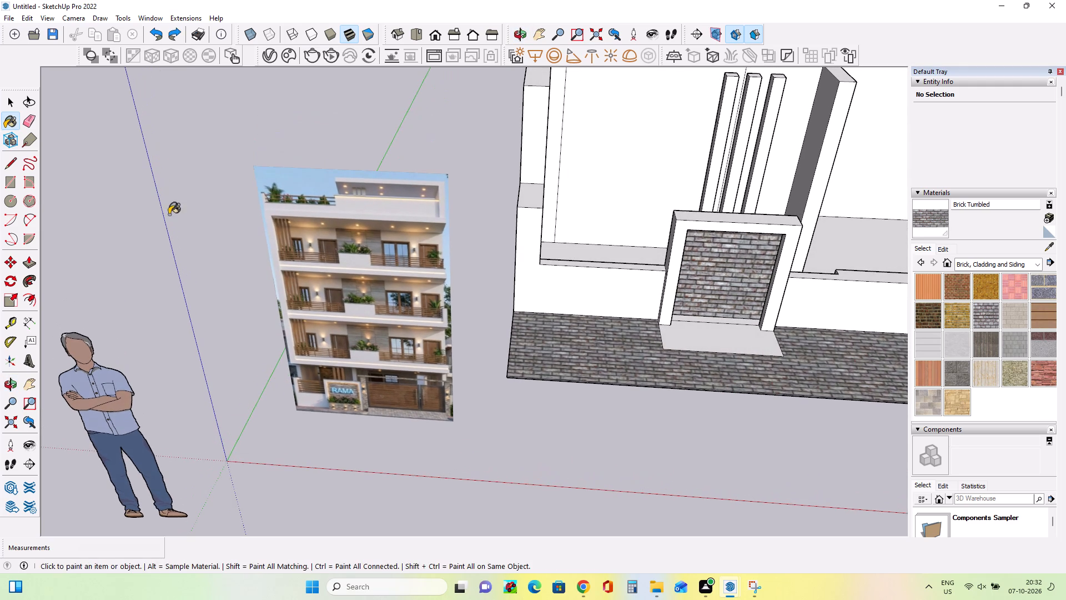
pyautogui.click(32, 296)
pyautogui.click(716, 337)
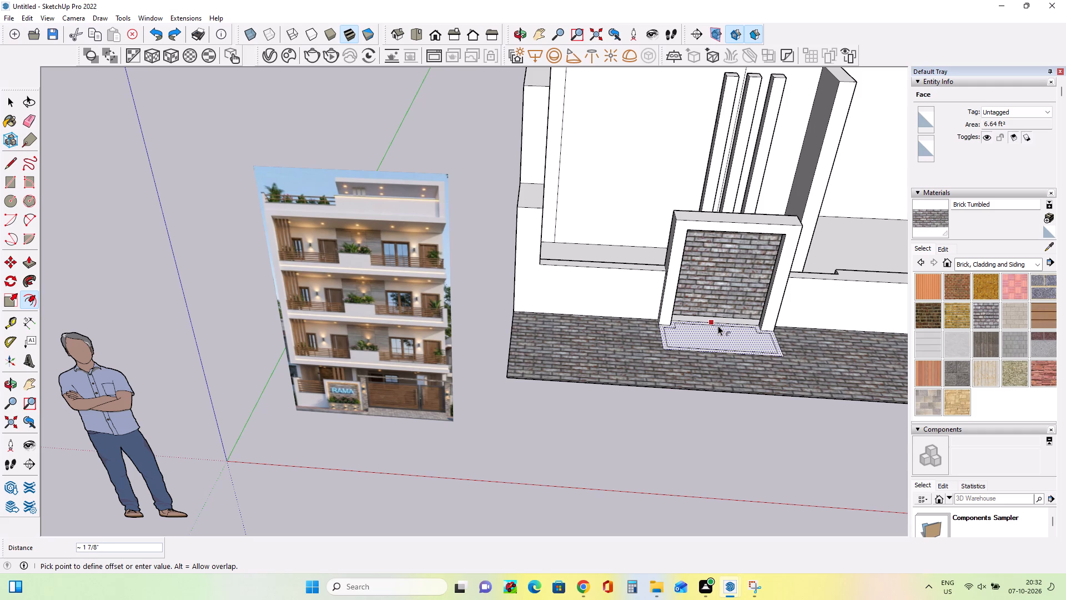
pyautogui.click(718, 326)
pyautogui.moveTo(763, 351); pyautogui.dragTo(762, 339, button='middle')
# Push/Pull the narrow border around the offset rectangle up about 9 7/8" to raise the planter box walls.
pyautogui.click(26, 267)
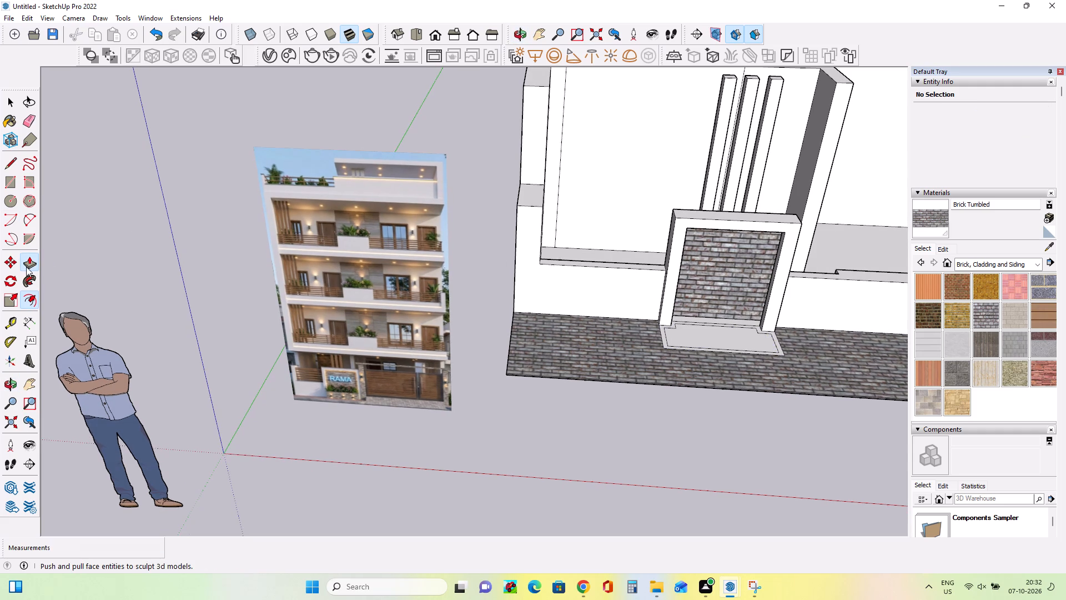
pyautogui.click(662, 344)
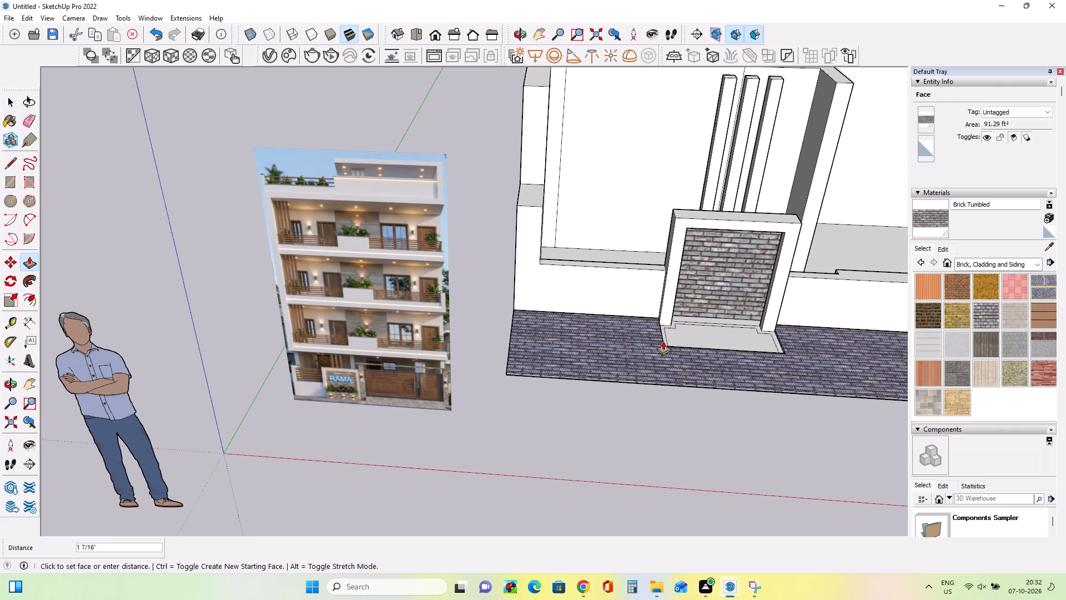
pyautogui.press('Escape')
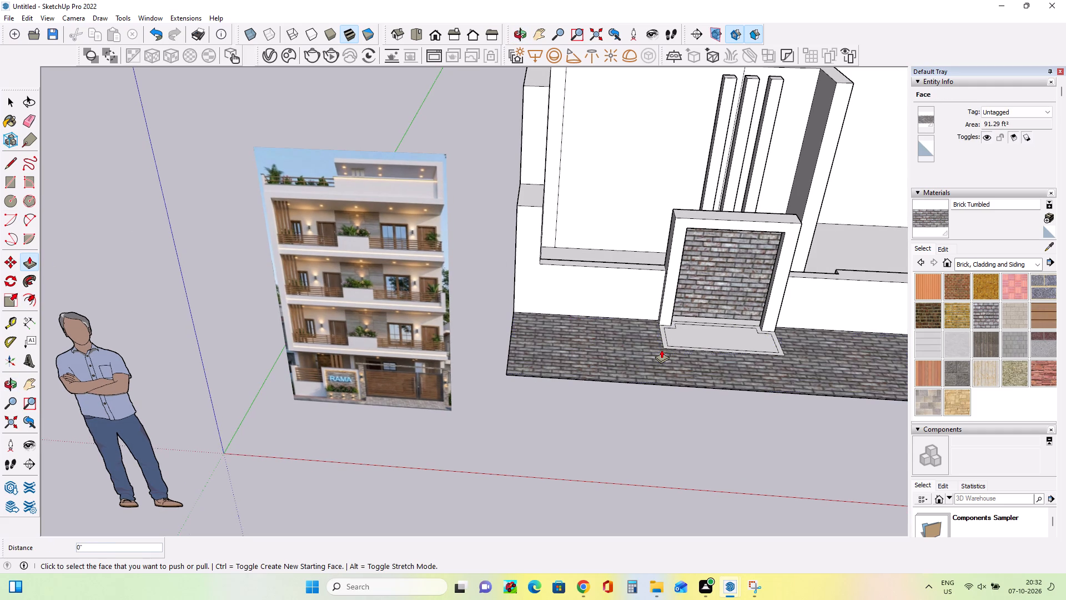
pyautogui.click(665, 342)
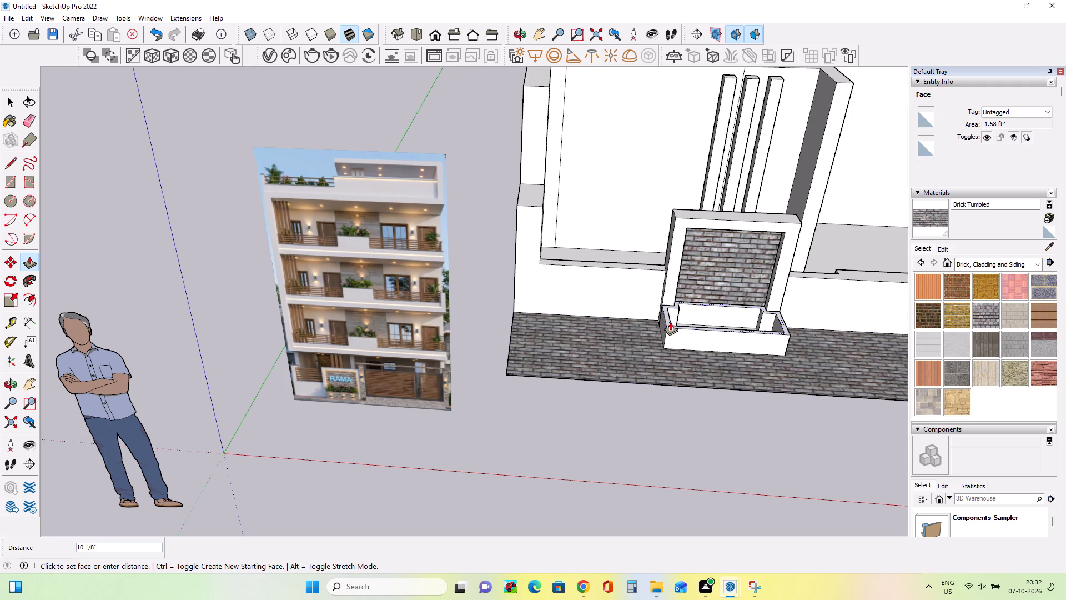
pyautogui.click(670, 322)
# Paint the planter box's front, both outer sides and top rim with Brick Tumbled.
pyautogui.moveTo(730, 320); pyautogui.dragTo(648, 266, button='middle')
pyautogui.scroll(-3, 646, 276)
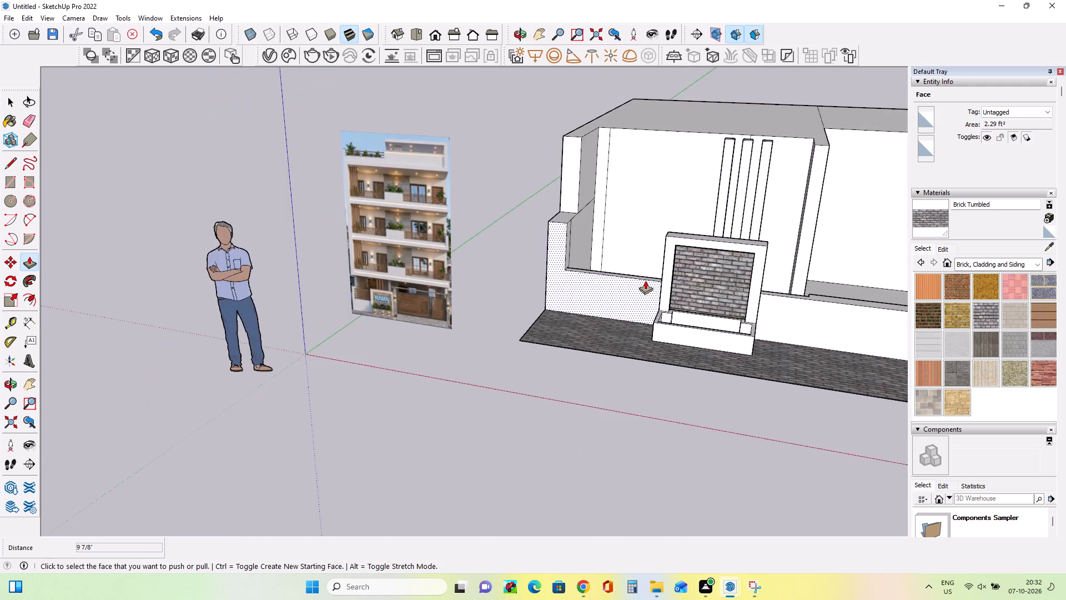
pyautogui.scroll(-4, 645, 281)
pyautogui.moveTo(712, 327); pyautogui.dragTo(726, 357, button='middle')
pyautogui.click(984, 314)
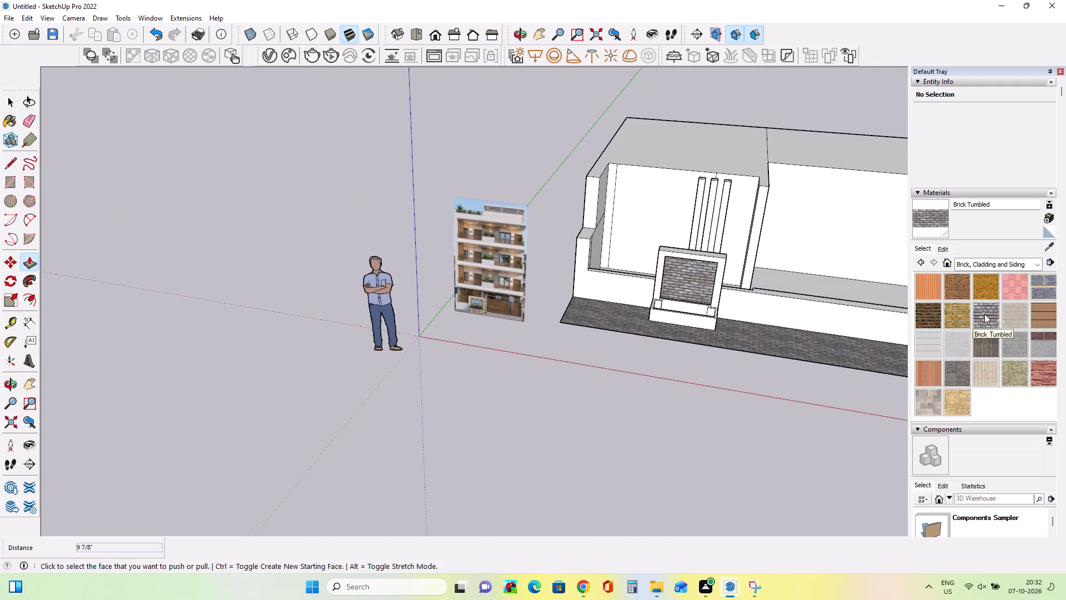
pyautogui.scroll(8, 695, 326)
pyautogui.click(692, 319)
pyautogui.moveTo(607, 312); pyautogui.dragTo(751, 318, button='middle')
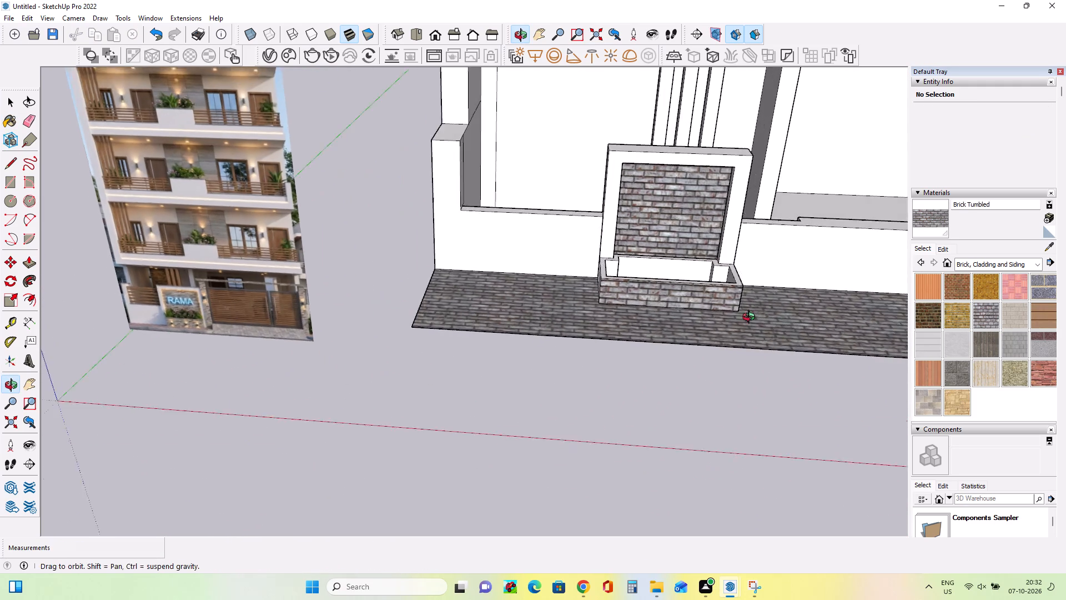
pyautogui.moveTo(751, 318); pyautogui.dragTo(819, 313, button='middle')
pyautogui.click(576, 256)
pyautogui.moveTo(561, 277); pyautogui.dragTo(421, 288, button='middle')
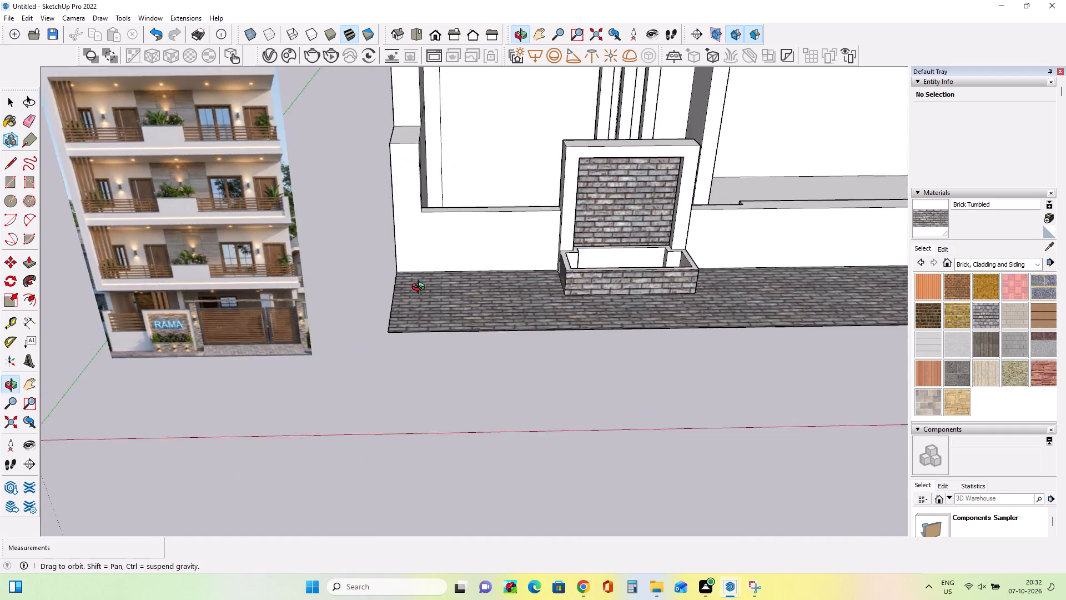
pyautogui.moveTo(421, 288); pyautogui.dragTo(353, 301, button='middle')
pyautogui.moveTo(740, 298); pyautogui.dragTo(582, 301, button='middle')
pyautogui.click(622, 360)
pyautogui.moveTo(555, 379); pyautogui.dragTo(620, 379, button='middle')
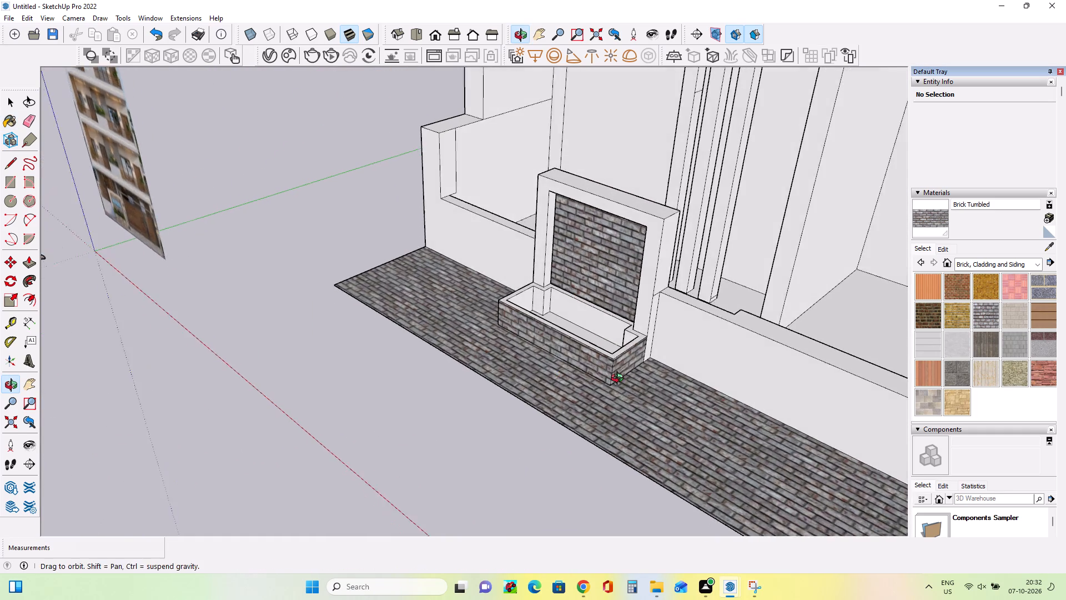
pyautogui.moveTo(620, 379); pyautogui.dragTo(638, 379, button='middle')
pyautogui.click(640, 327)
# Examine the planter, sign wall and paving, and compare them with the reference image's ground-floor gate area.
pyautogui.moveTo(585, 325); pyautogui.dragTo(641, 331, button='middle')
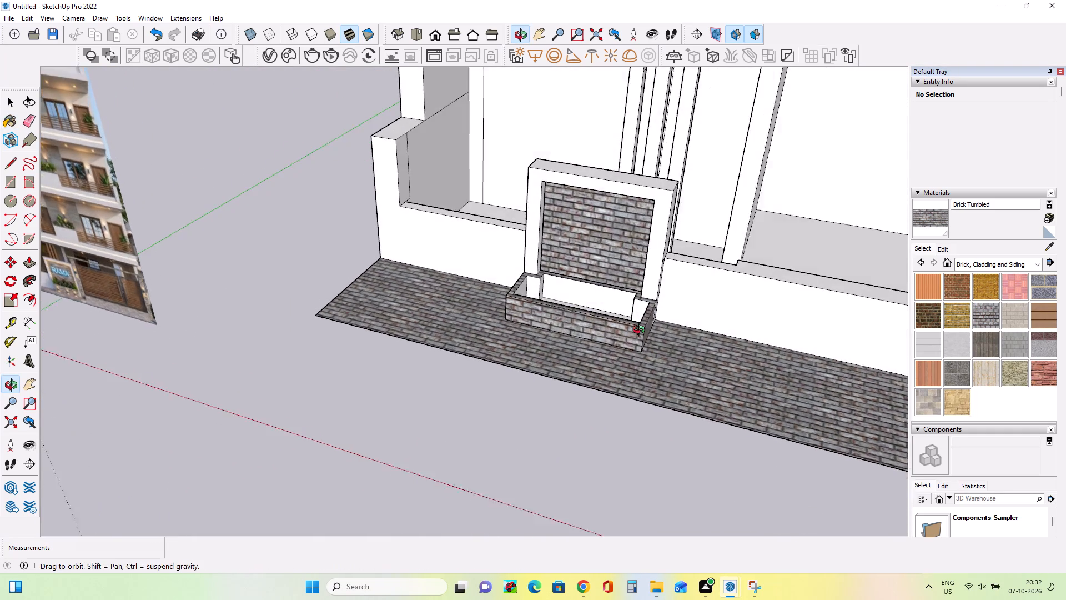
pyautogui.moveTo(641, 331); pyautogui.dragTo(645, 323, button='middle')
pyautogui.scroll(-15, 622, 304)
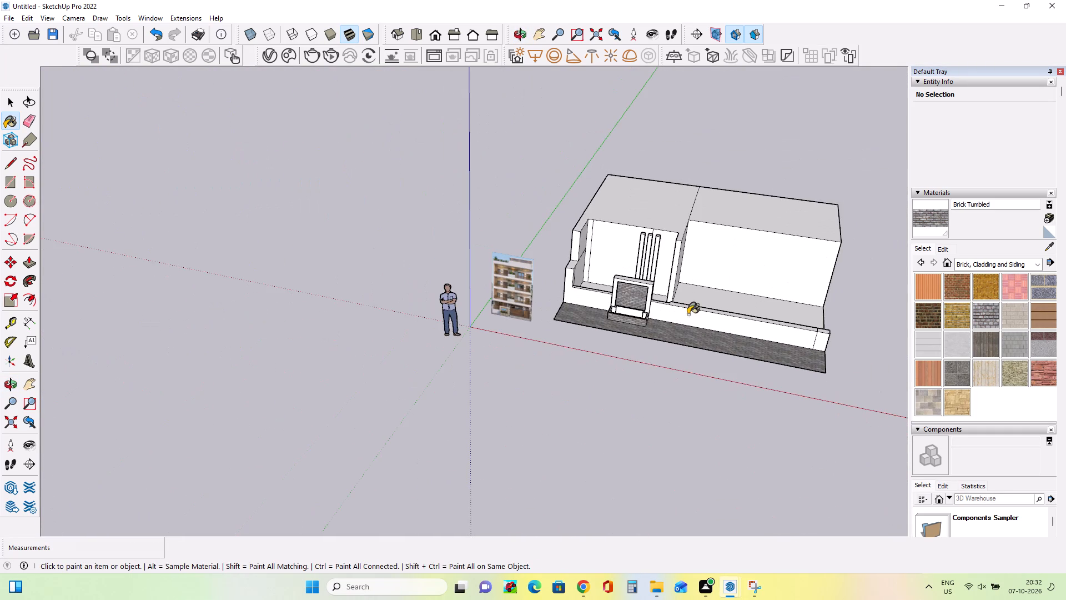
pyautogui.scroll(10, 692, 310)
pyautogui.scroll(-3, 692, 310)
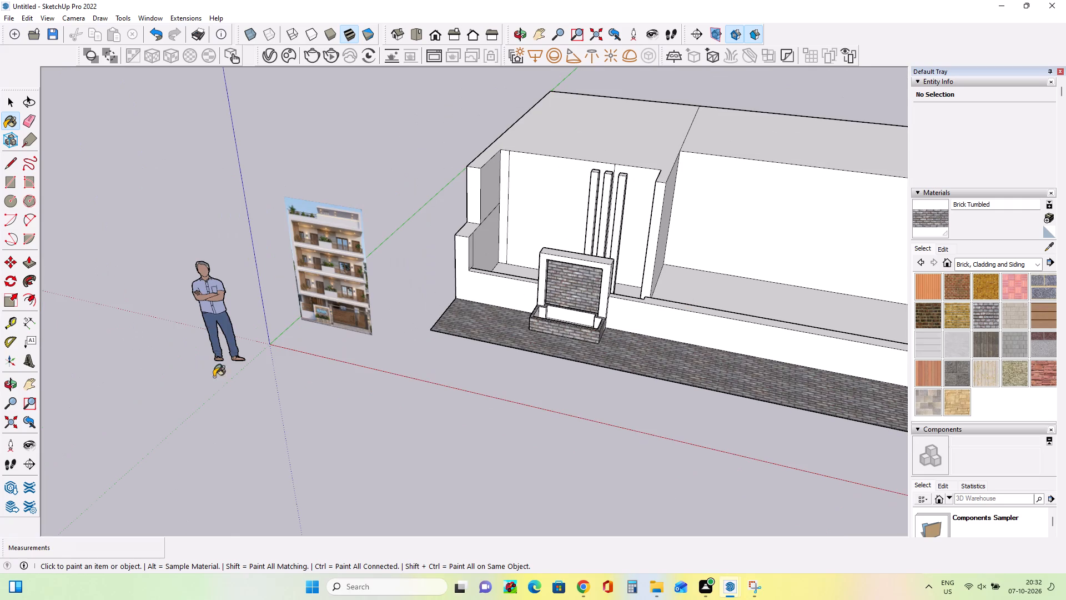
pyautogui.scroll(-6, 422, 278)
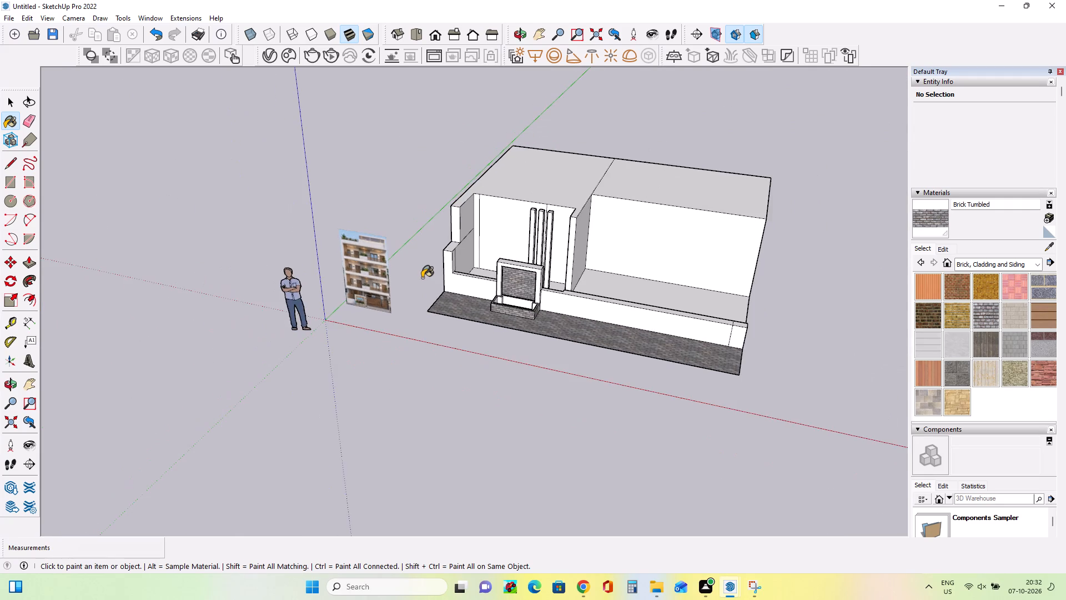
pyautogui.scroll(-5, 422, 278)
pyautogui.moveTo(617, 293); pyautogui.dragTo(678, 302, button='middle')
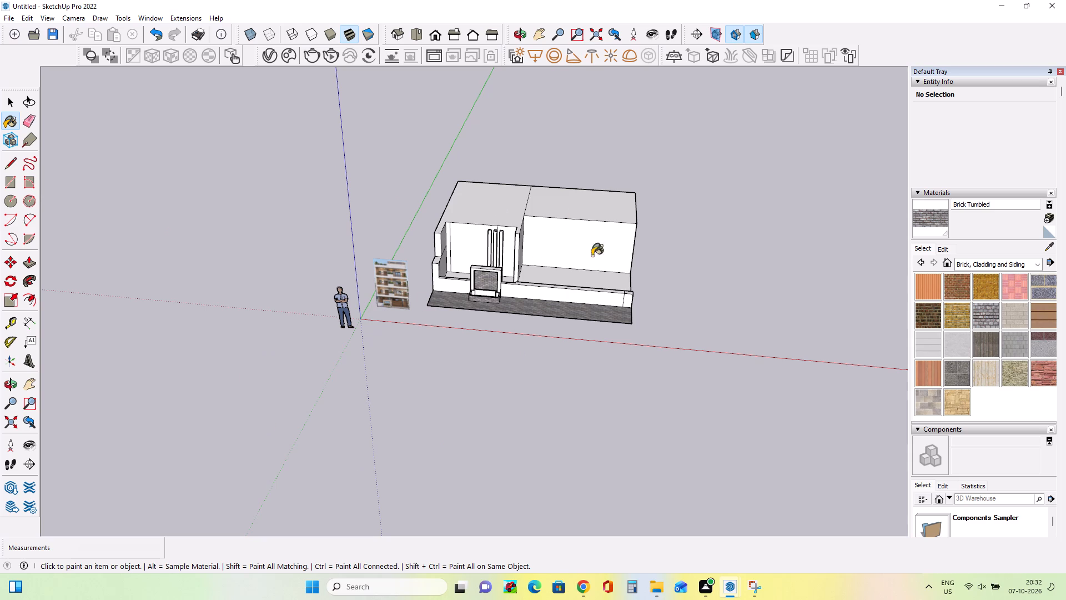
pyautogui.scroll(2, 591, 231)
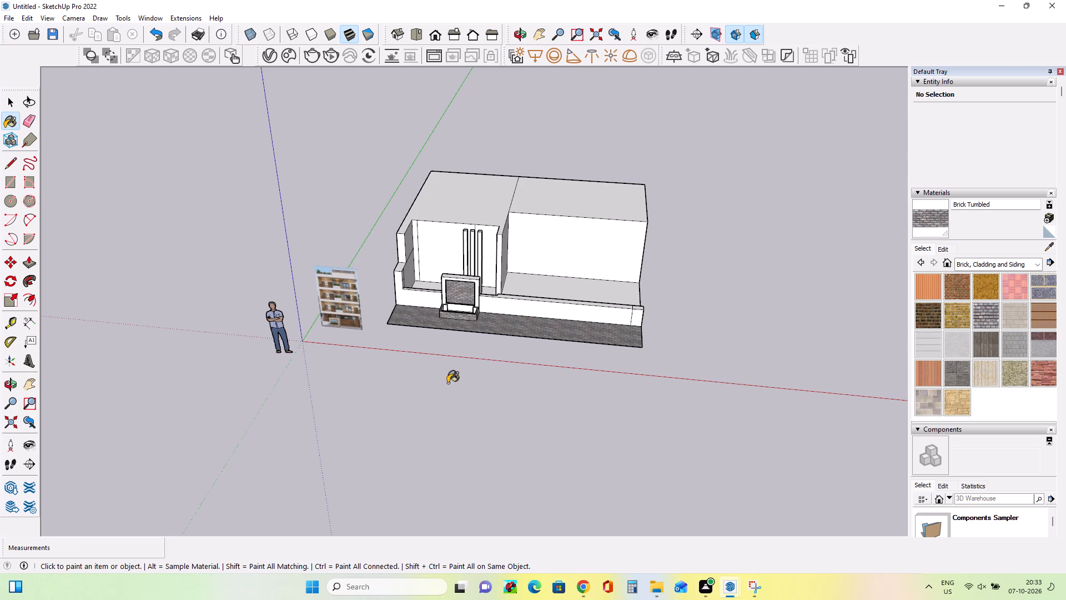
pyautogui.scroll(13, 351, 316)
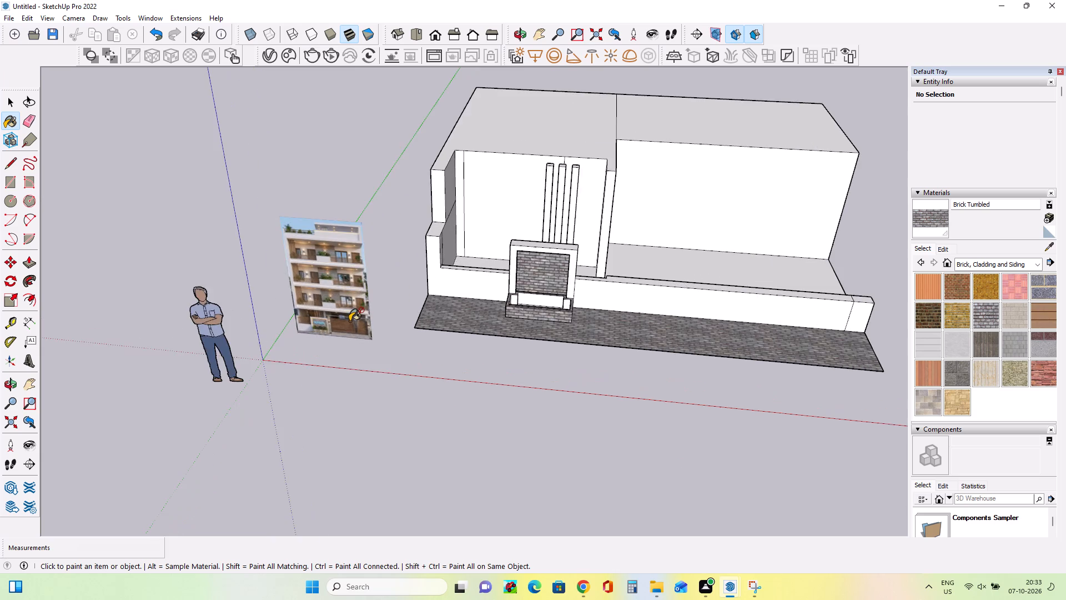
pyautogui.scroll(12, 351, 321)
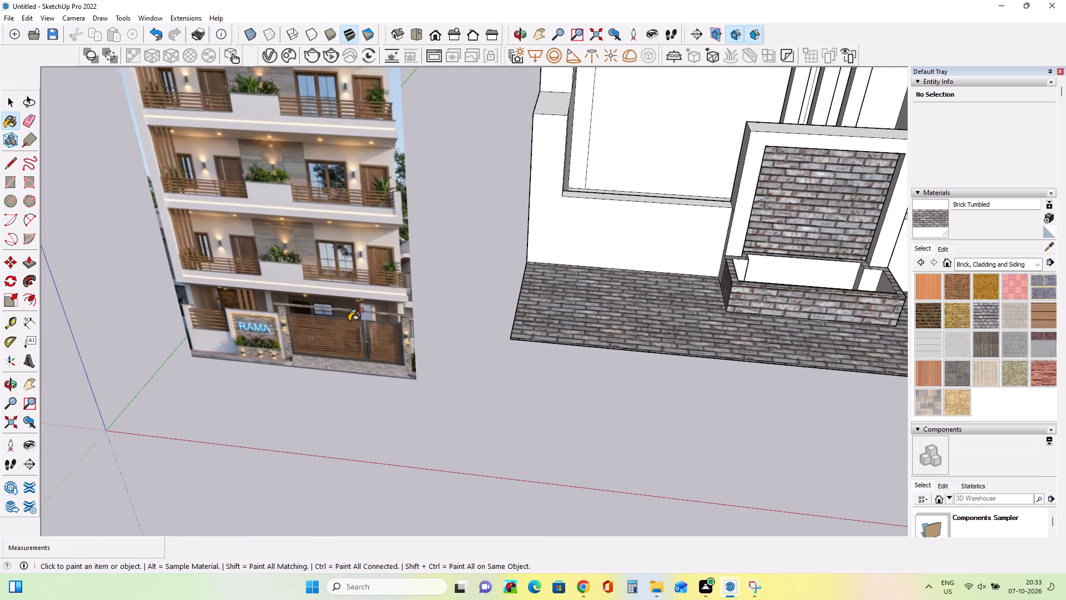
pyautogui.scroll(-14, 350, 321)
pyautogui.scroll(5, 413, 324)
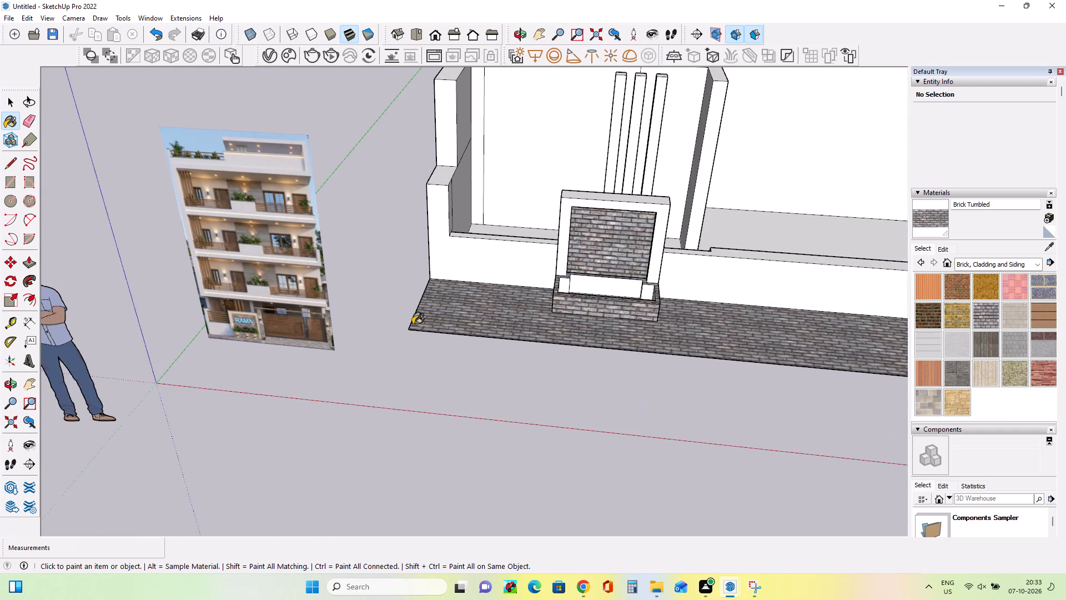
pyautogui.scroll(4, 413, 324)
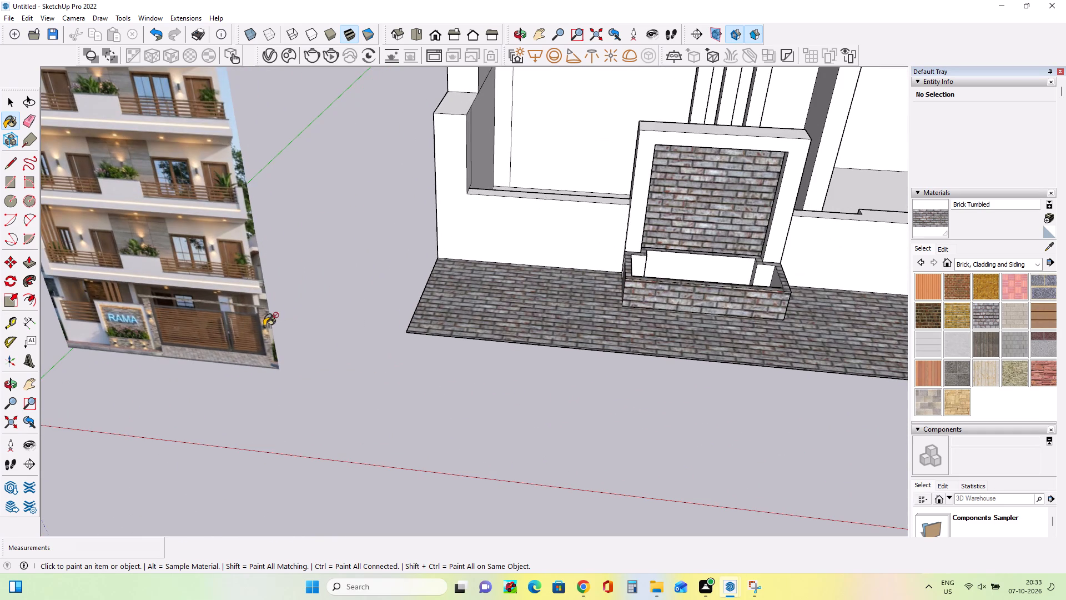
pyautogui.moveTo(274, 314); pyautogui.dragTo(301, 284, button='middle')
pyautogui.moveTo(464, 339); pyautogui.dragTo(348, 311, button='middle')
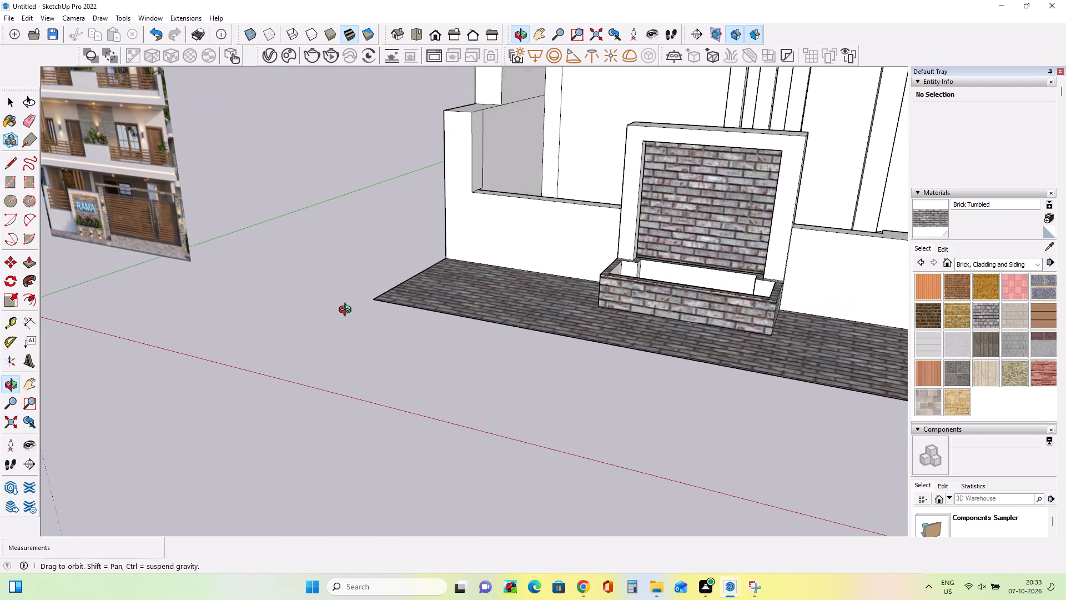
pyautogui.moveTo(348, 311); pyautogui.dragTo(337, 319, button='middle')
pyautogui.scroll(-4, 337, 319)
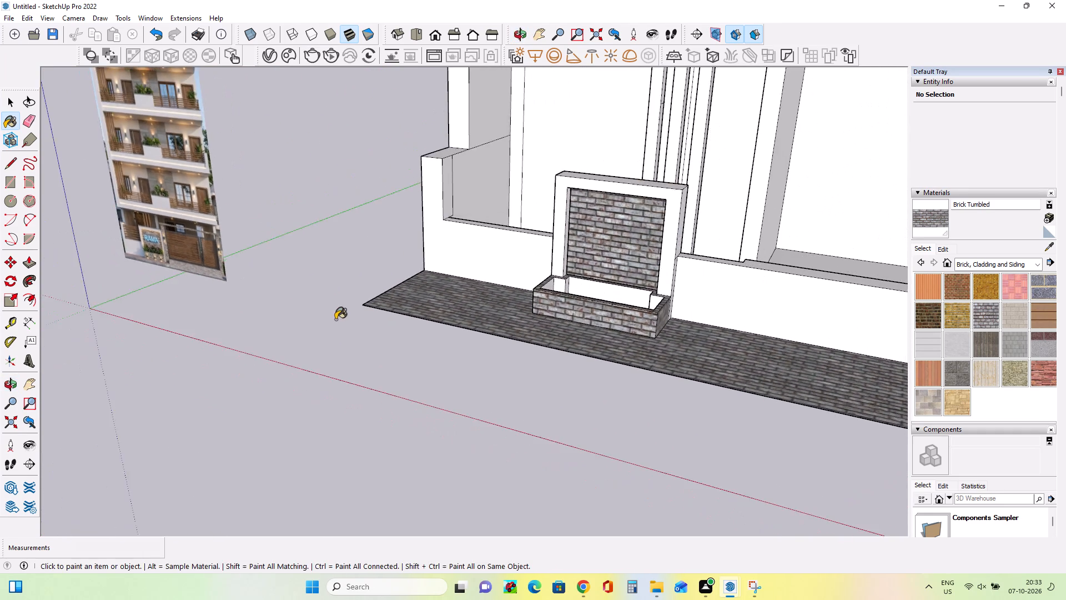
pyautogui.scroll(-3, 335, 319)
# Push/Pull the rear face behind the sign backward 3 11/16", flush with the back of the adjoining boundary wall.
pyautogui.moveTo(672, 333); pyautogui.dragTo(740, 365, button='middle')
pyautogui.scroll(4, 625, 278)
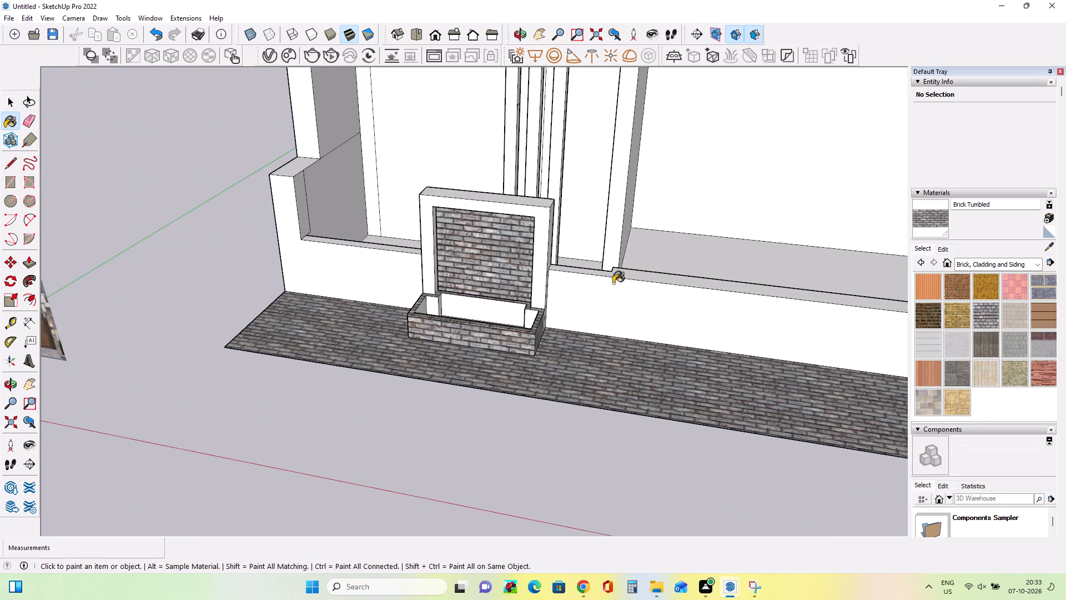
pyautogui.moveTo(623, 309); pyautogui.dragTo(648, 421, button='middle')
pyautogui.moveTo(633, 351); pyautogui.dragTo(438, 412, button='middle')
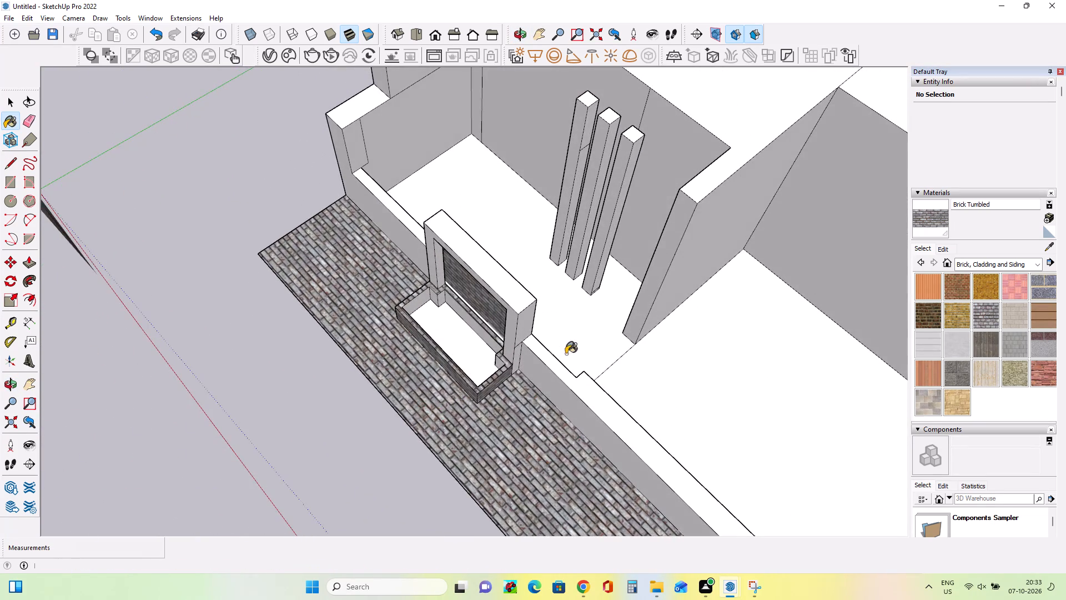
pyautogui.moveTo(621, 344); pyautogui.dragTo(278, 296, button='middle')
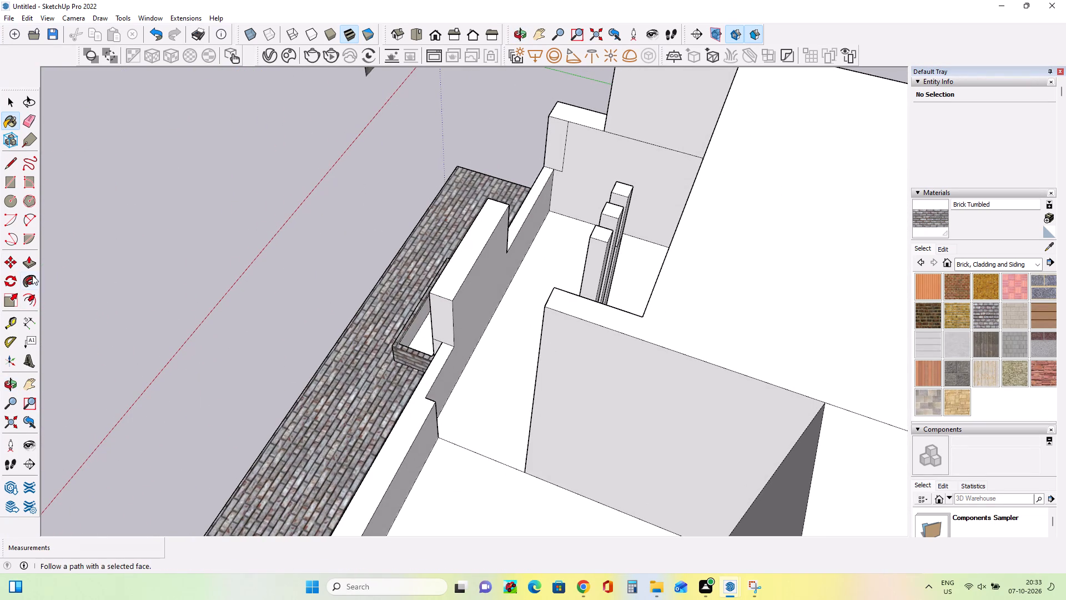
pyautogui.click(32, 265)
pyautogui.click(447, 384)
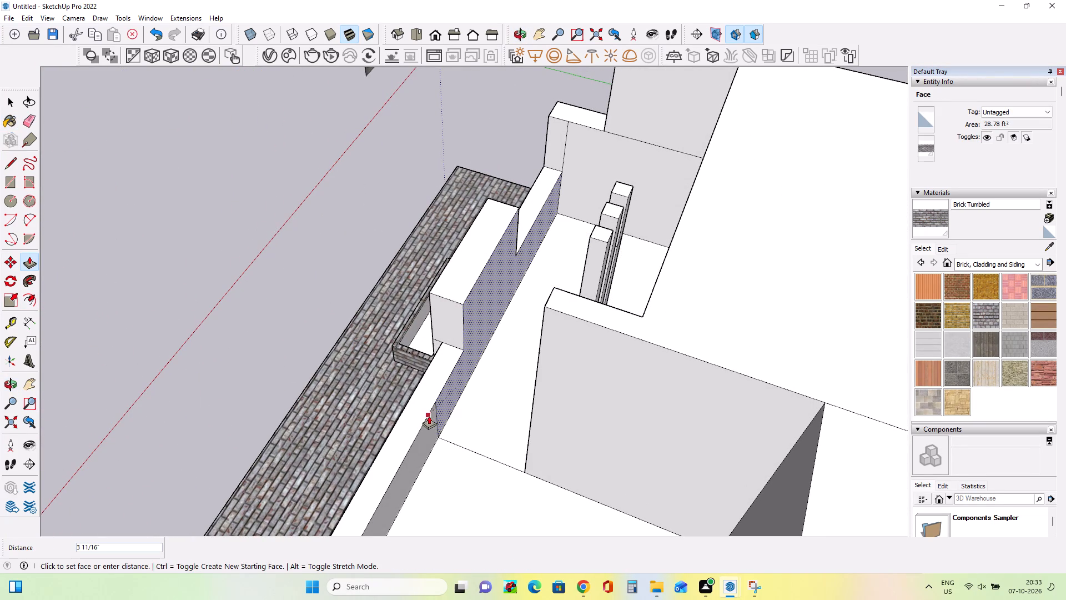
pyautogui.click(429, 416)
# Push/Pull the brick panel inside the sign frame forward about 11/16".
pyautogui.moveTo(411, 426); pyautogui.dragTo(829, 240, button='middle')
pyautogui.moveTo(530, 305); pyautogui.dragTo(651, 275, button='middle')
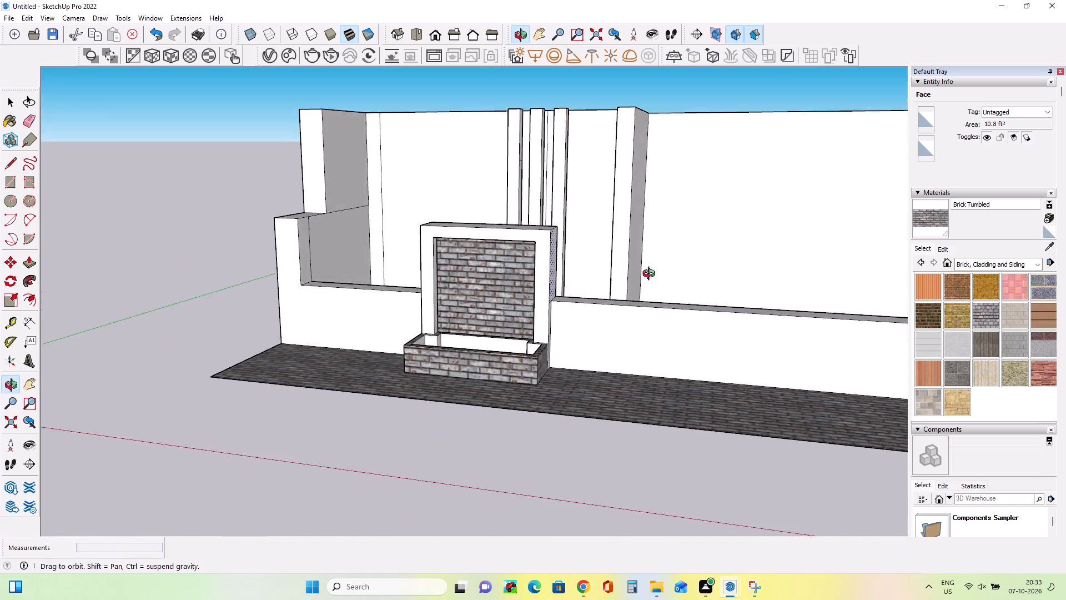
pyautogui.moveTo(651, 275); pyautogui.dragTo(653, 273, button='middle')
pyautogui.moveTo(489, 258); pyautogui.dragTo(567, 238, button='middle')
pyautogui.scroll(3, 566, 234)
pyautogui.scroll(-4, 566, 234)
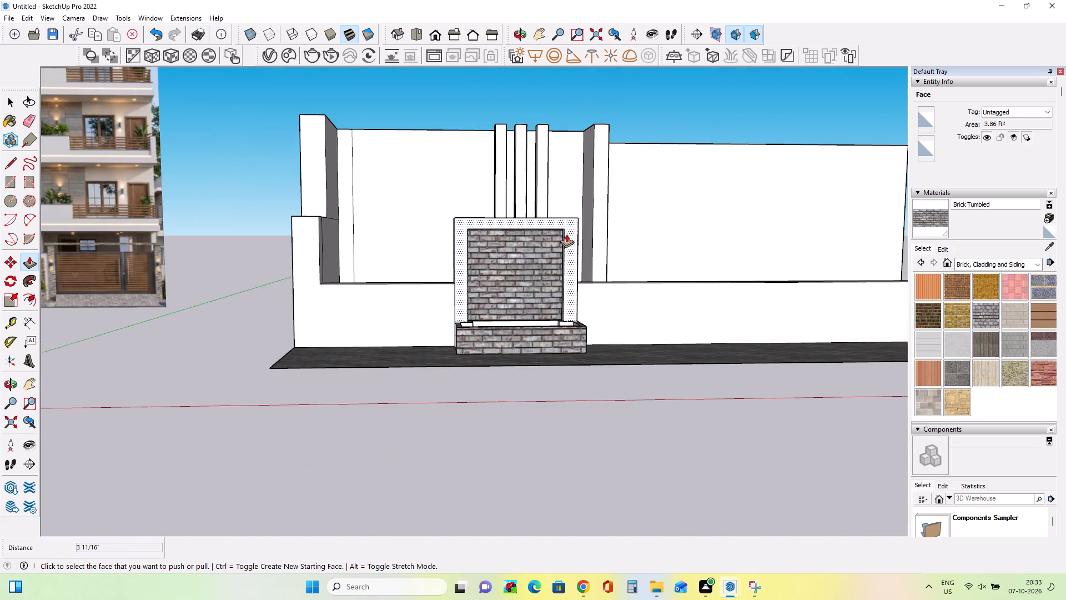
pyautogui.scroll(-1, 566, 234)
pyautogui.moveTo(568, 247); pyautogui.dragTo(550, 373, button='middle')
pyautogui.moveTo(520, 346); pyautogui.dragTo(525, 364, button='middle')
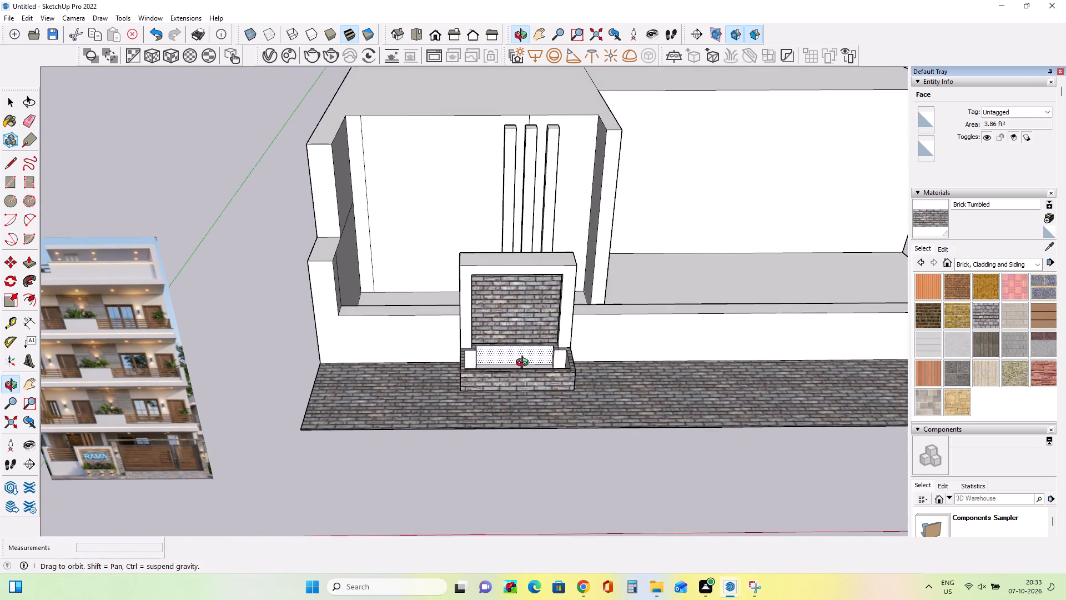
pyautogui.moveTo(525, 364); pyautogui.dragTo(519, 394, button='middle')
pyautogui.click(515, 322)
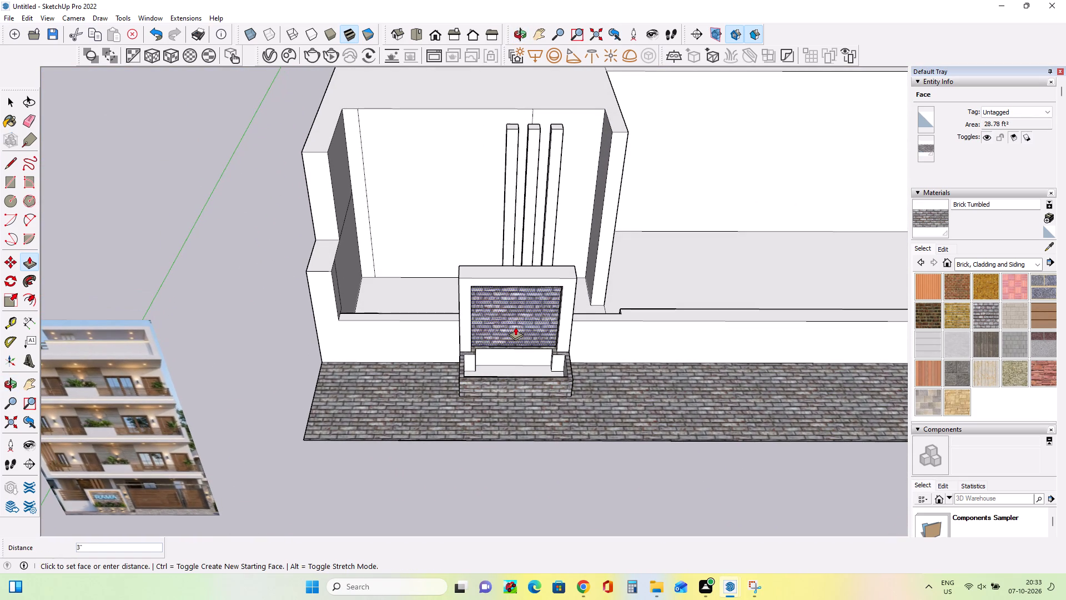
pyautogui.click(516, 321)
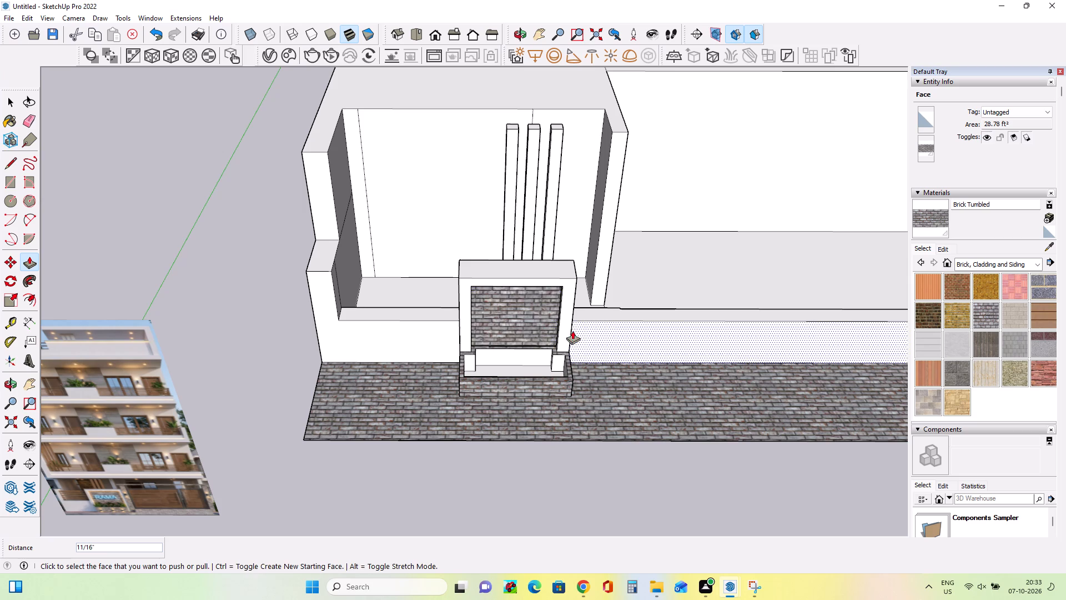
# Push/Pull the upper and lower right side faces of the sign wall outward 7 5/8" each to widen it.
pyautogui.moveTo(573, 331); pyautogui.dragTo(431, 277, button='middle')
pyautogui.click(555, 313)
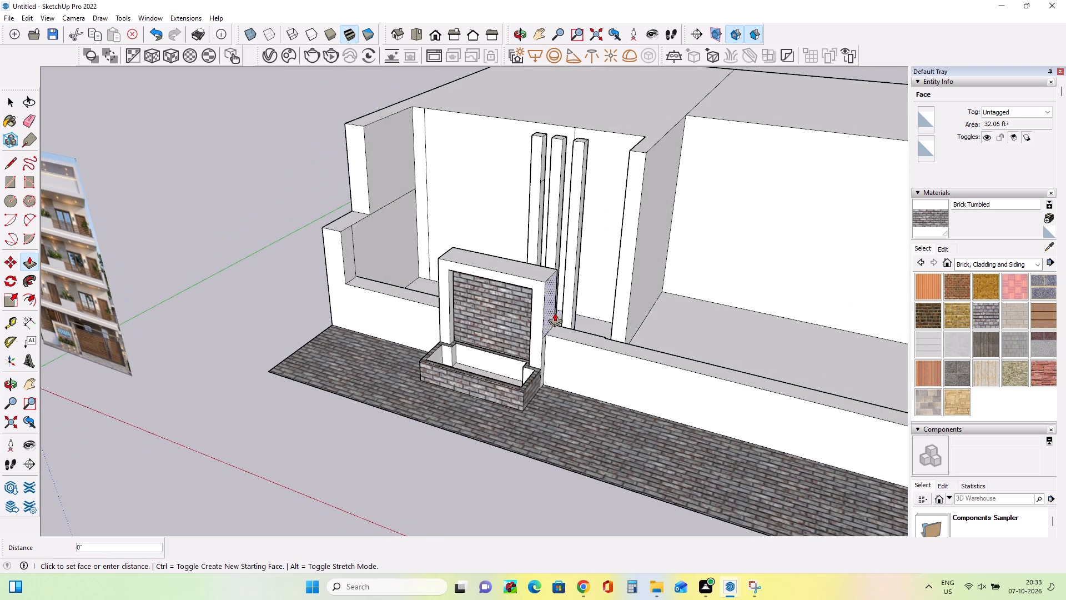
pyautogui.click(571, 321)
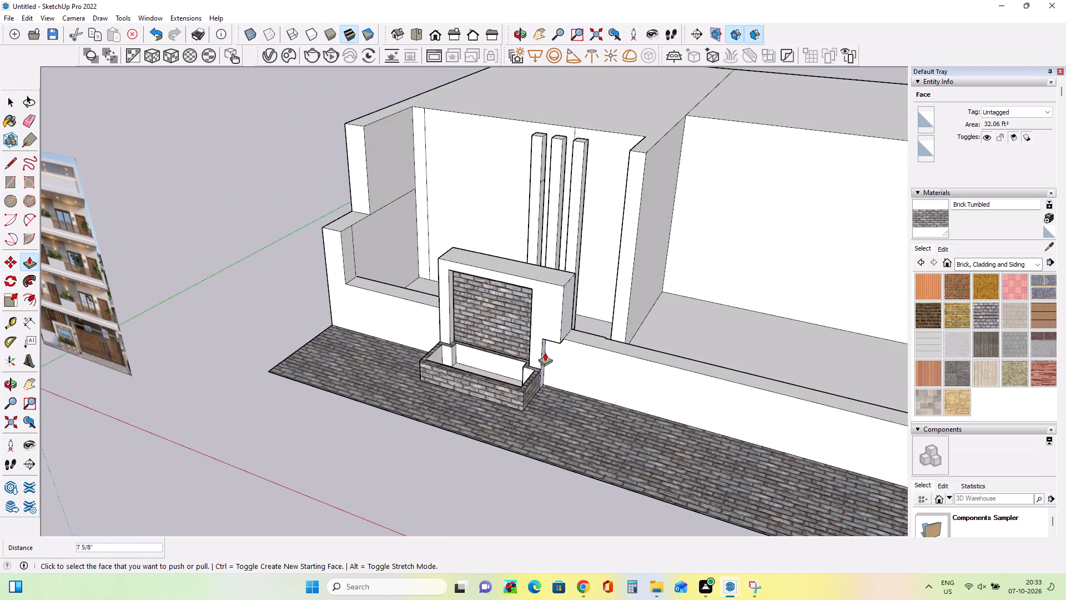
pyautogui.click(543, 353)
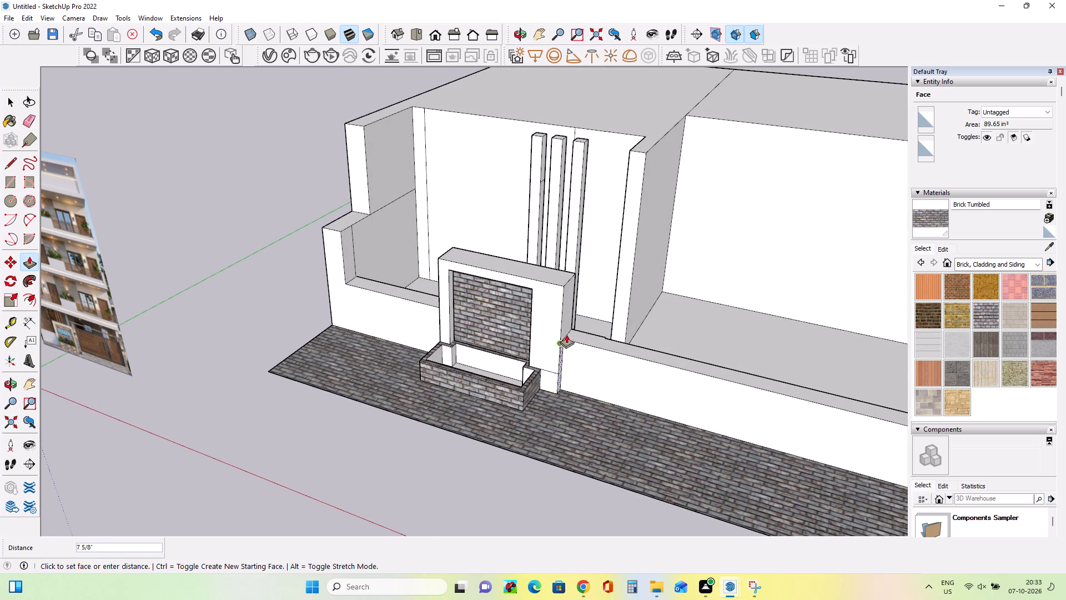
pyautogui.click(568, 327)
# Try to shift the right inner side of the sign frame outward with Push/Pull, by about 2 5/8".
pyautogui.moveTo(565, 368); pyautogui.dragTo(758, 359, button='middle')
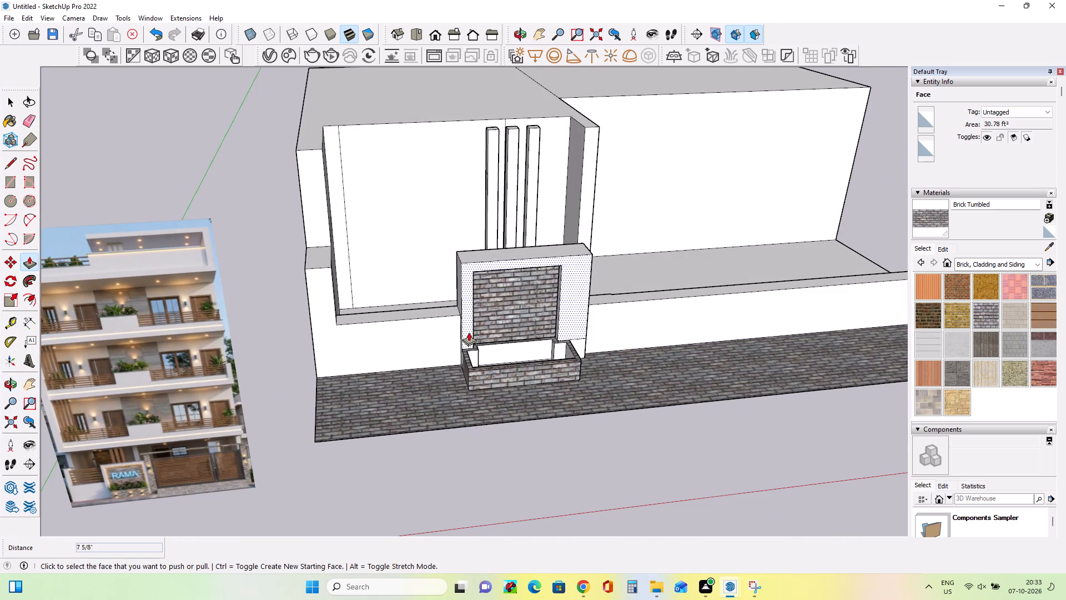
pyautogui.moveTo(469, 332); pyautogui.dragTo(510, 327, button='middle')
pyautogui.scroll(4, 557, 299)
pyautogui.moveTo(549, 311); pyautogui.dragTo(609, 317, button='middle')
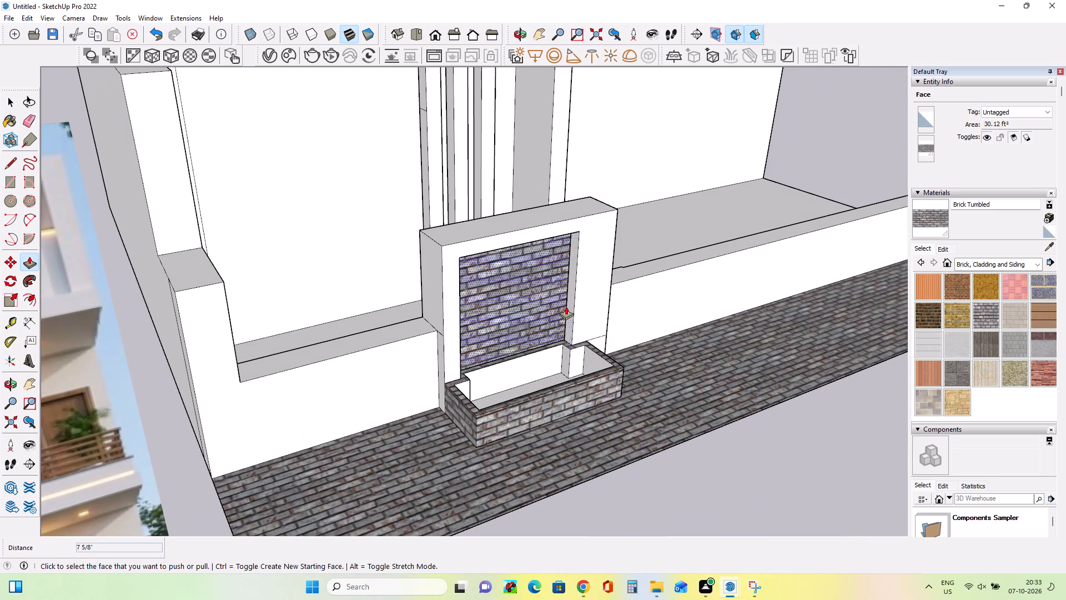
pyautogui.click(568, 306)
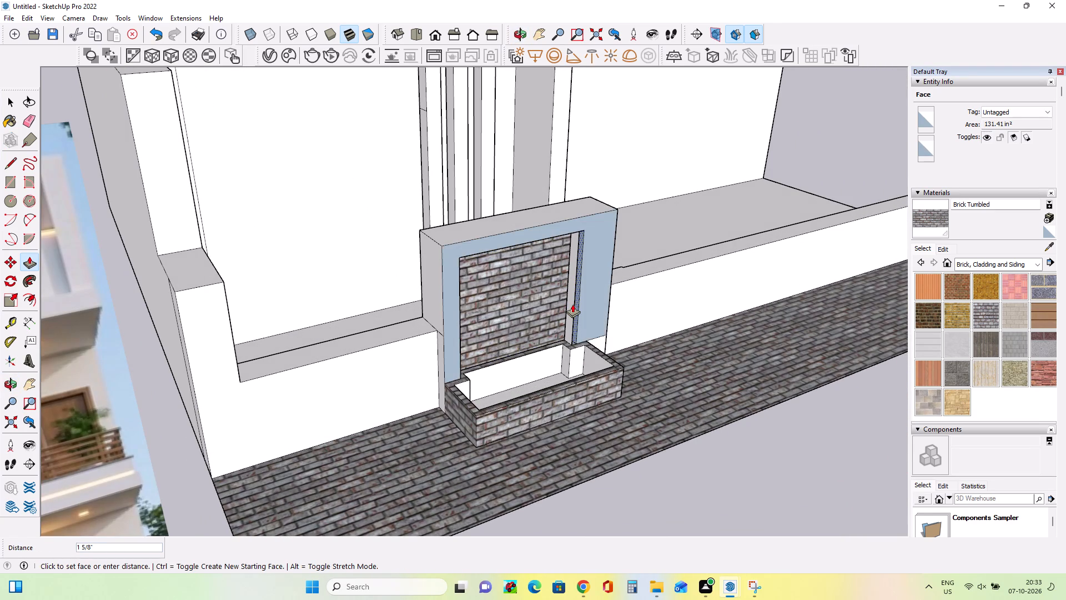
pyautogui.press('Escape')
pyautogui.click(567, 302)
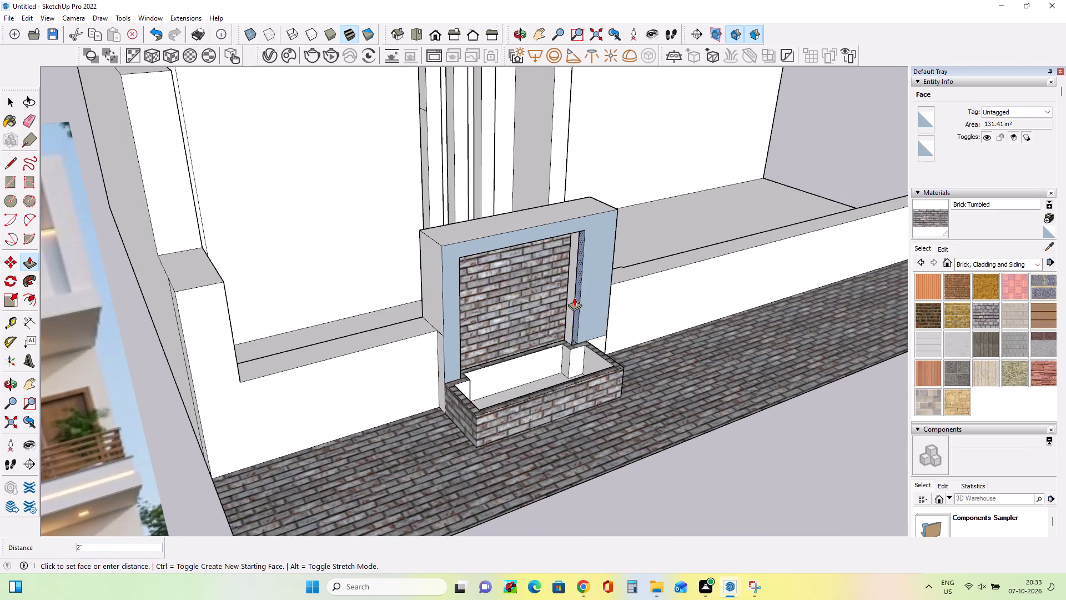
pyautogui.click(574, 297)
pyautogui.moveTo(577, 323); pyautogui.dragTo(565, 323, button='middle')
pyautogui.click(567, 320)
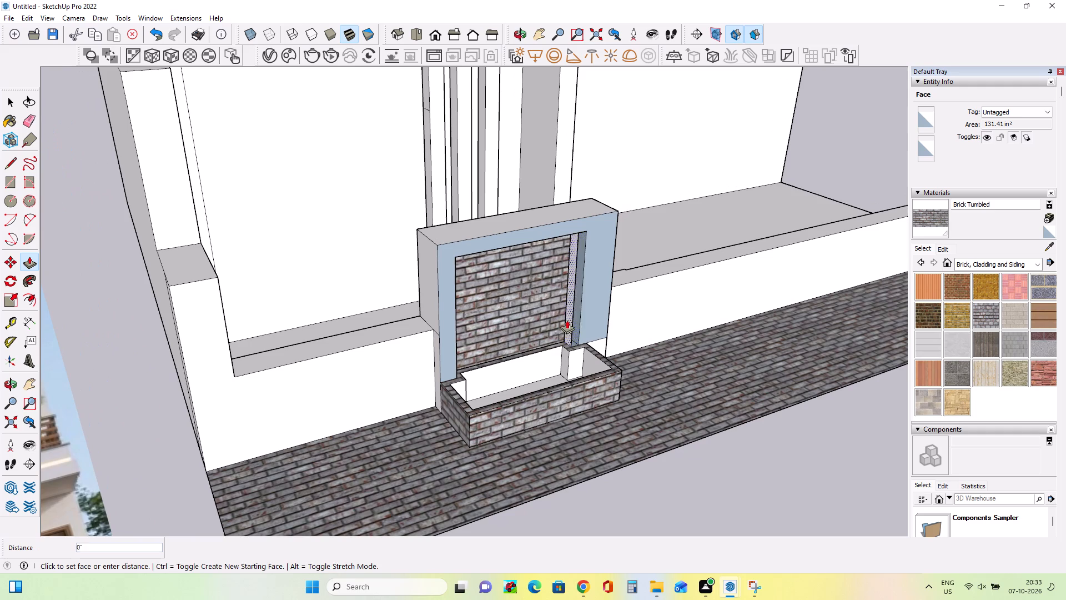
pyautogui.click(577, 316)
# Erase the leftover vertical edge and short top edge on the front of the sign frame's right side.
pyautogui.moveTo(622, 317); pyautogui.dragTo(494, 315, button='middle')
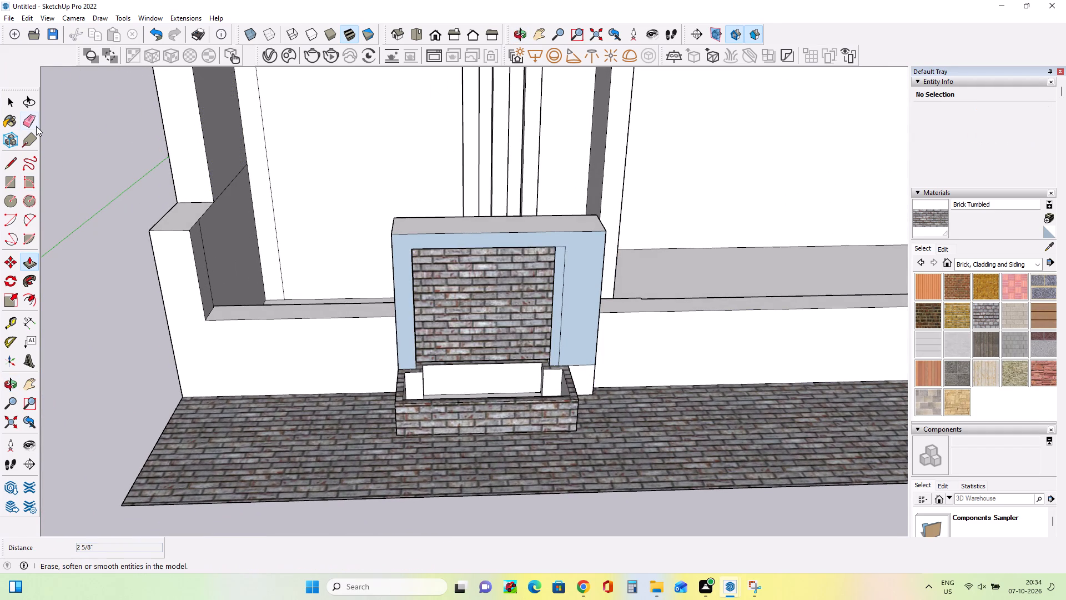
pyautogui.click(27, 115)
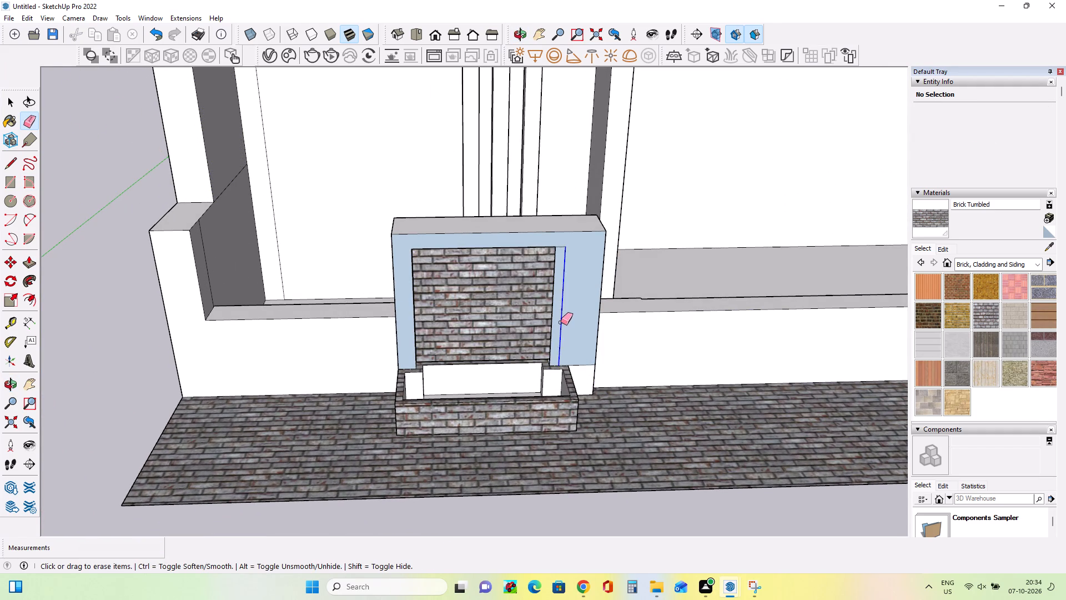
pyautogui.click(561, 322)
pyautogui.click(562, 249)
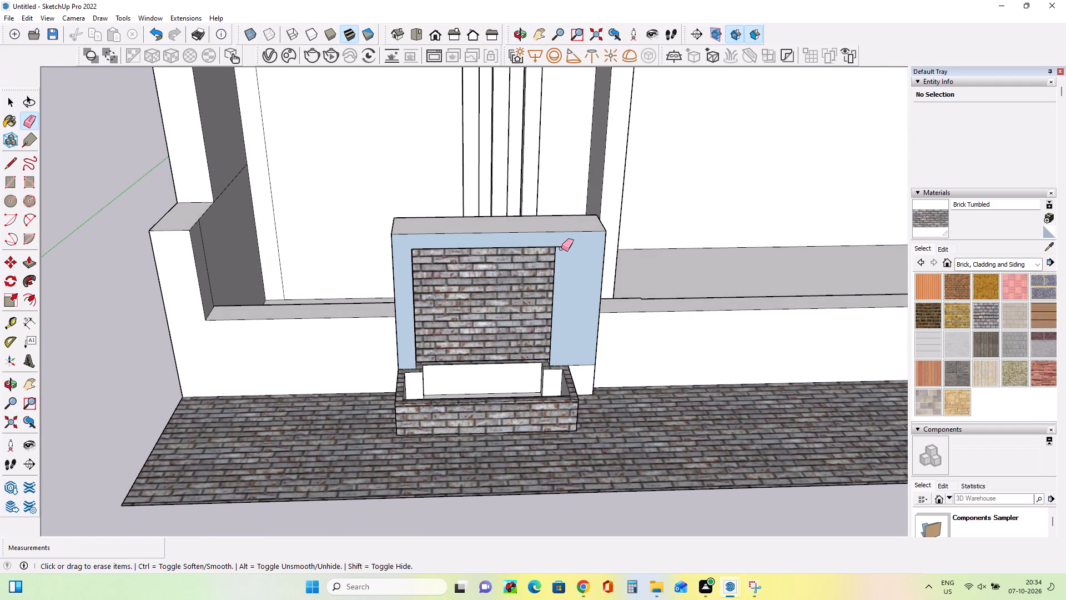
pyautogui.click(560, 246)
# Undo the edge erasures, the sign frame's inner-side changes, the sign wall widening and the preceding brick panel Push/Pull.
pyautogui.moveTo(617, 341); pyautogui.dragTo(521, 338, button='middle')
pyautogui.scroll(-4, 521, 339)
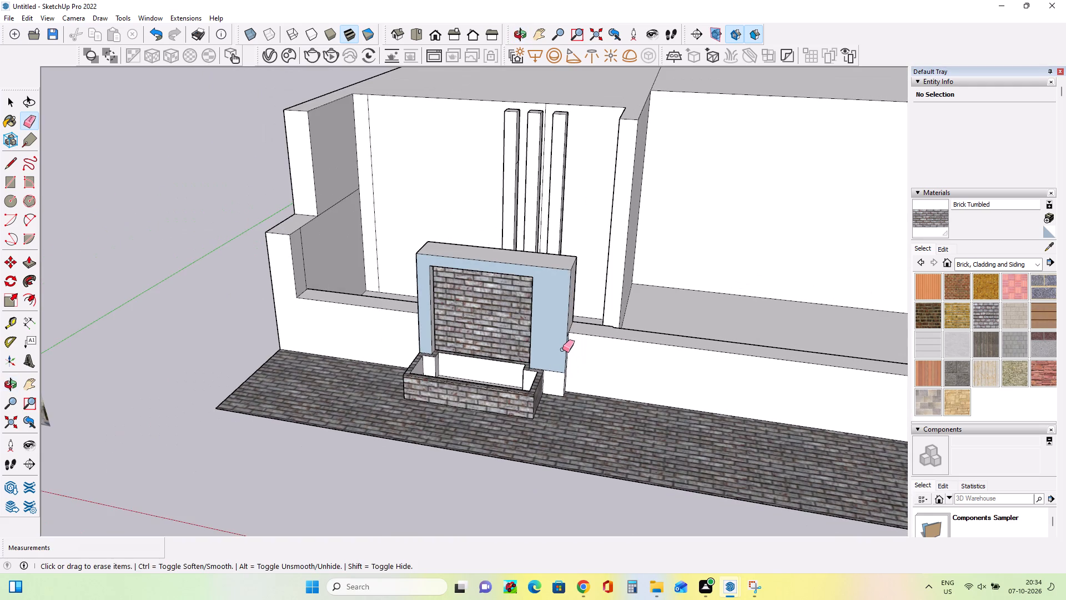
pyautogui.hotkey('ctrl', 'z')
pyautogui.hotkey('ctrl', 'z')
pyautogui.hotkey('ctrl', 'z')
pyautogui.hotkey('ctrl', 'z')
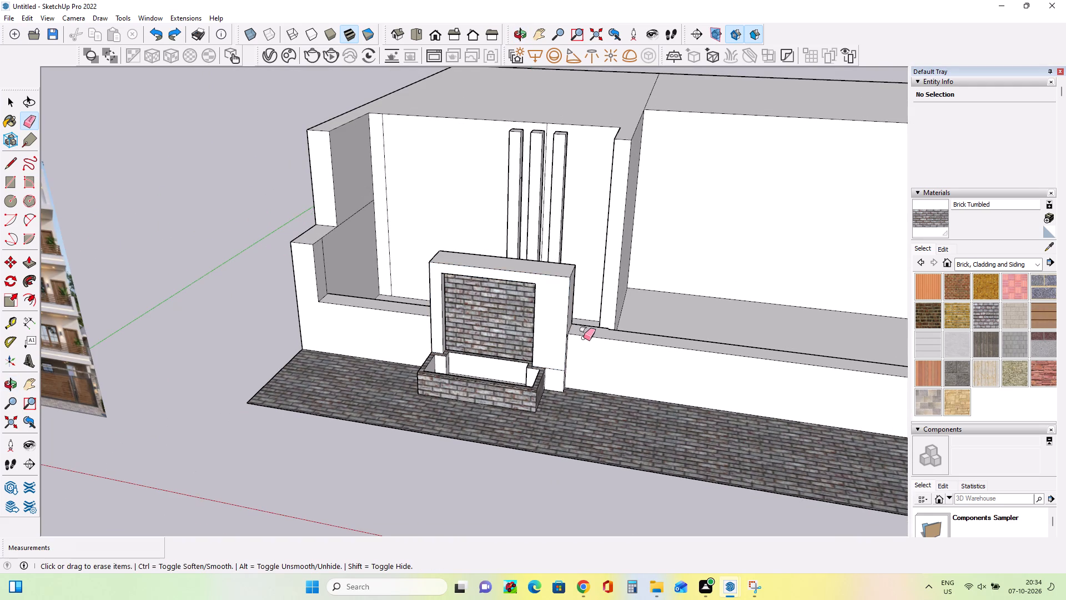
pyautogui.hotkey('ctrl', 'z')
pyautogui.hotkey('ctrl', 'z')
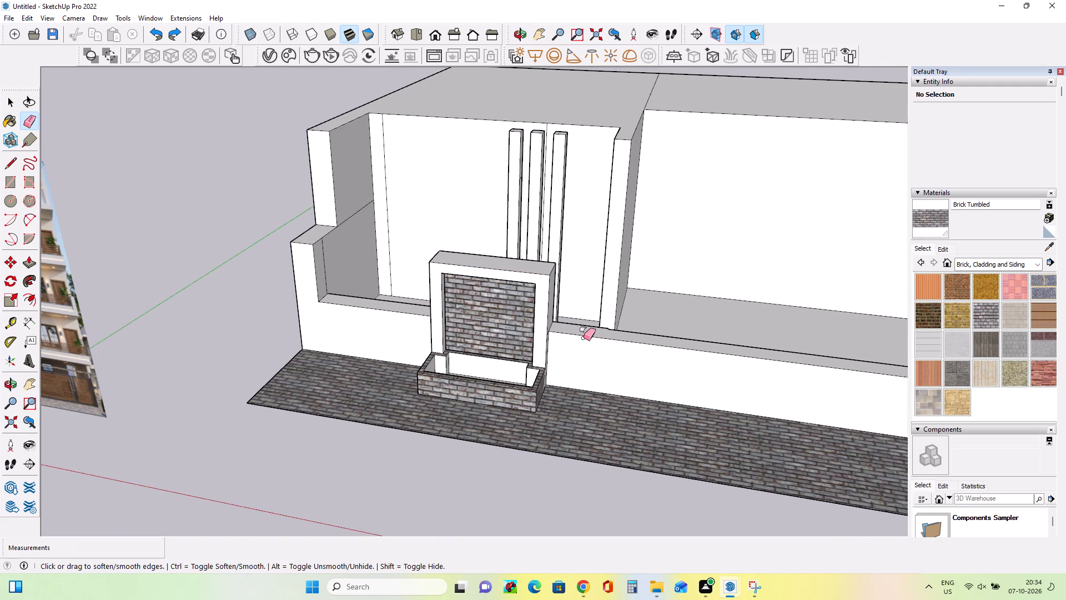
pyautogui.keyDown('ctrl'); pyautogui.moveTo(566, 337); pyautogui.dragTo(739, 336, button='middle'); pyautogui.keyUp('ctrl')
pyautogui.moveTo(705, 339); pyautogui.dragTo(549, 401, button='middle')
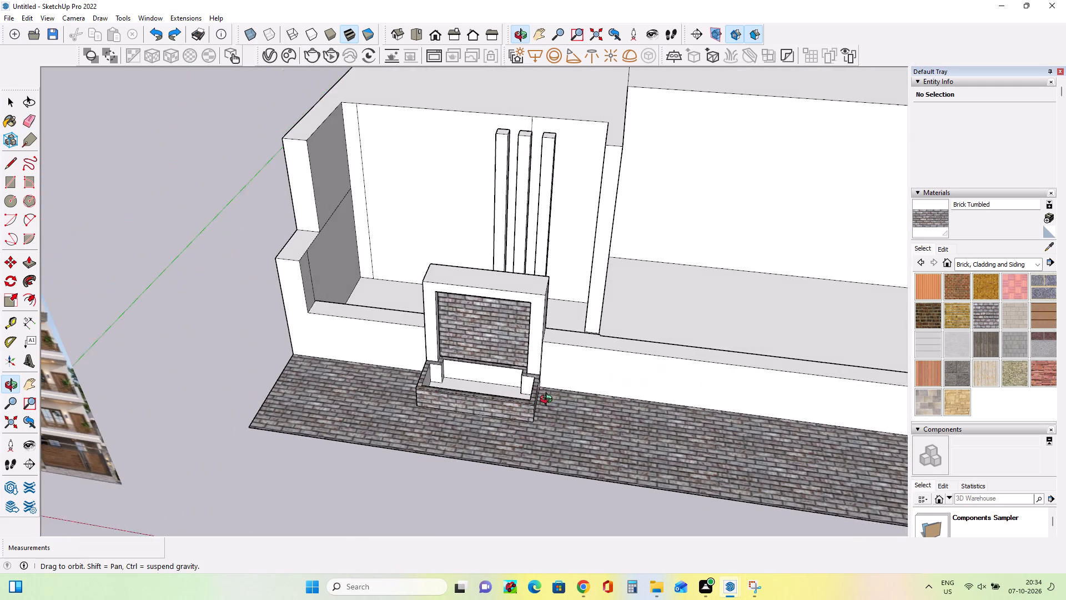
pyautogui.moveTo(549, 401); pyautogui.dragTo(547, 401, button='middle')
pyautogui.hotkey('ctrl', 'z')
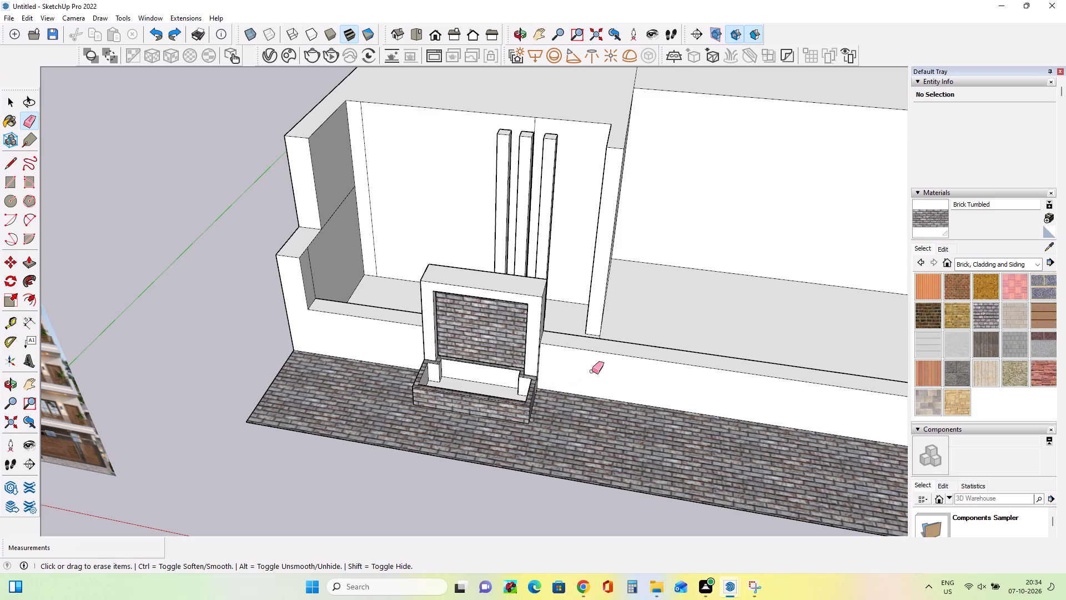
# Examine the sign wall and planter, and compare them with the reference image's ground-floor sign and gate area.
pyautogui.moveTo(556, 368); pyautogui.dragTo(616, 304, button='middle')
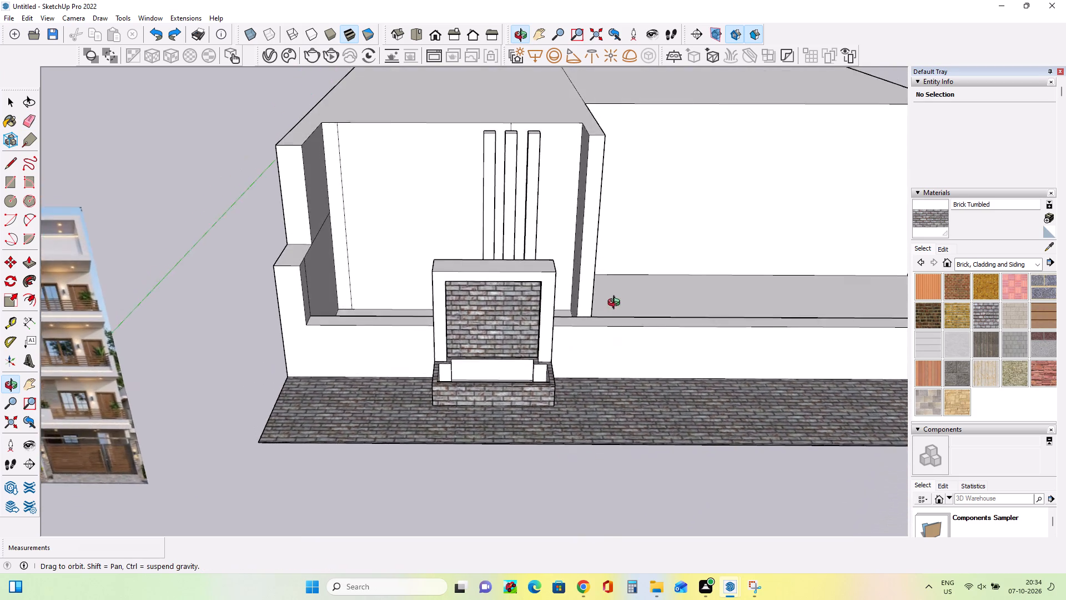
pyautogui.moveTo(616, 304); pyautogui.dragTo(587, 279, button='middle')
pyautogui.scroll(-4, 587, 279)
pyautogui.scroll(3, 510, 329)
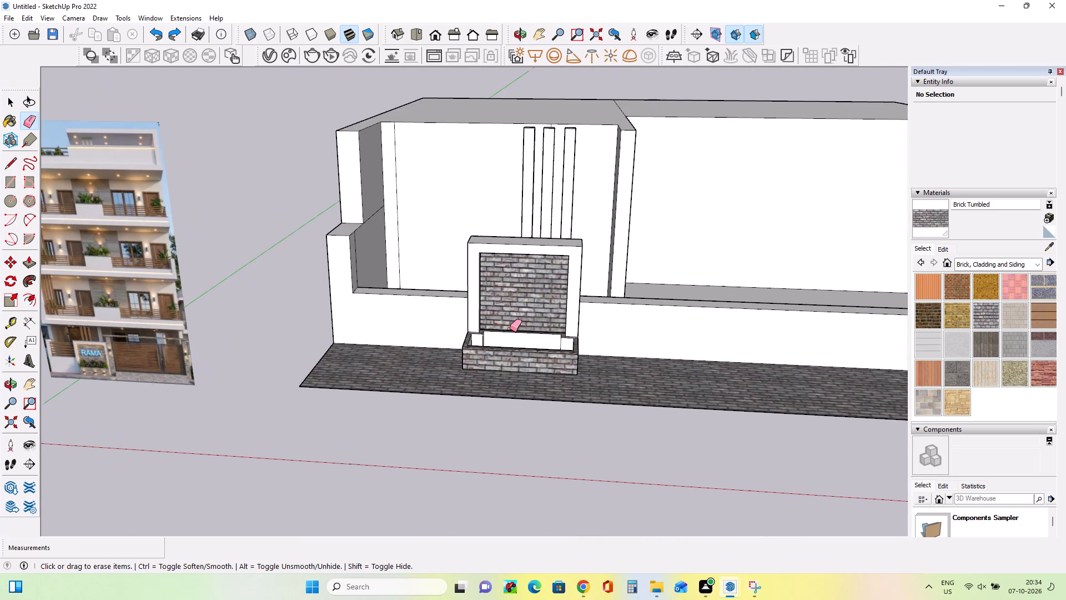
pyautogui.scroll(1, 510, 329)
pyautogui.moveTo(510, 329); pyautogui.dragTo(556, 301, button='middle')
pyautogui.scroll(-4, 586, 303)
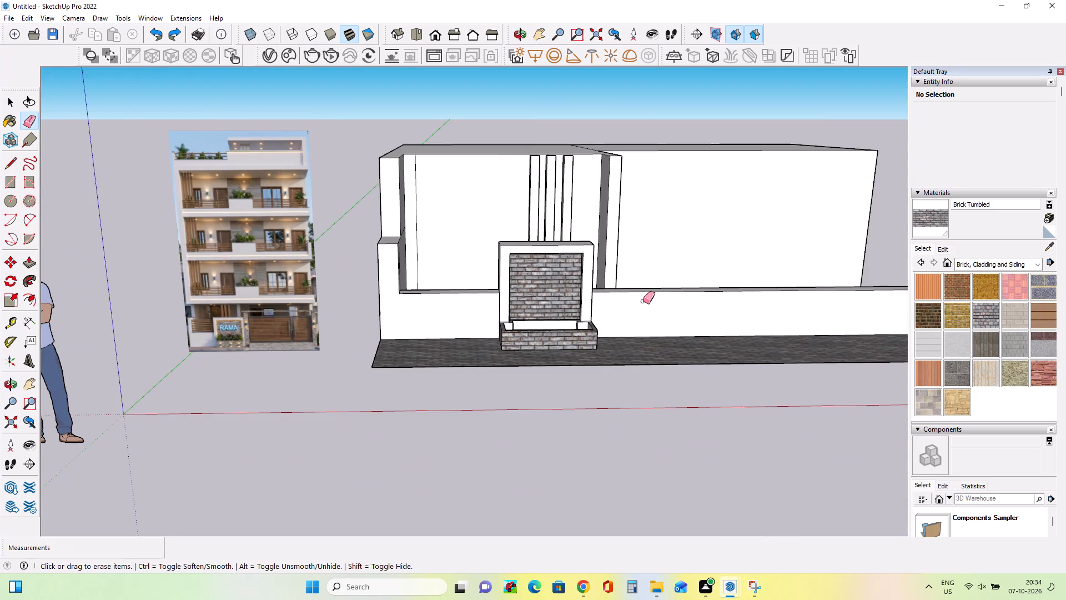
pyautogui.moveTo(648, 306); pyautogui.dragTo(584, 309, button='middle')
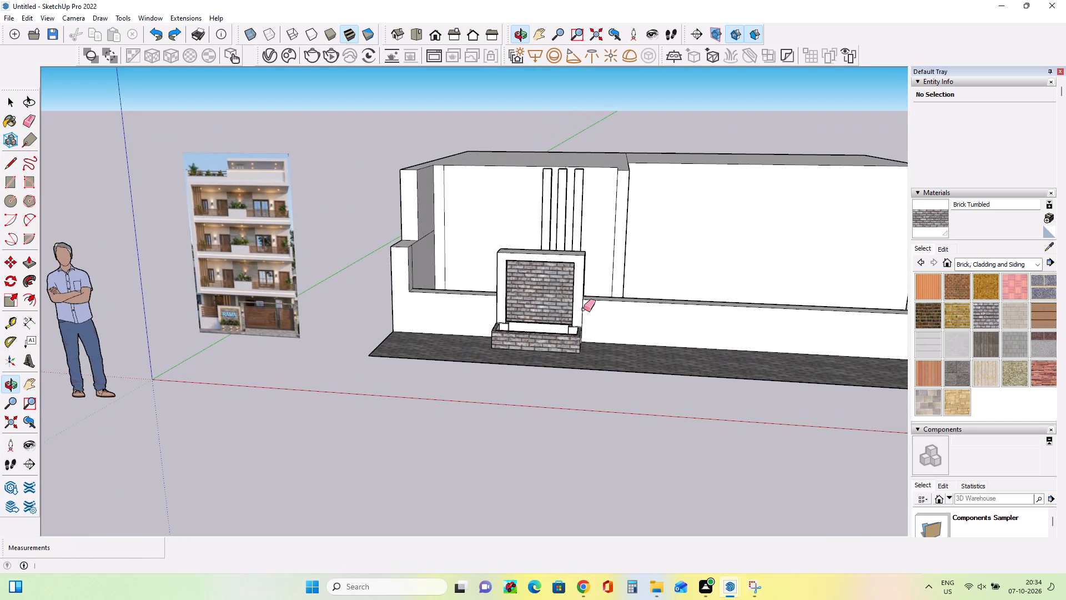
pyautogui.scroll(13, 271, 328)
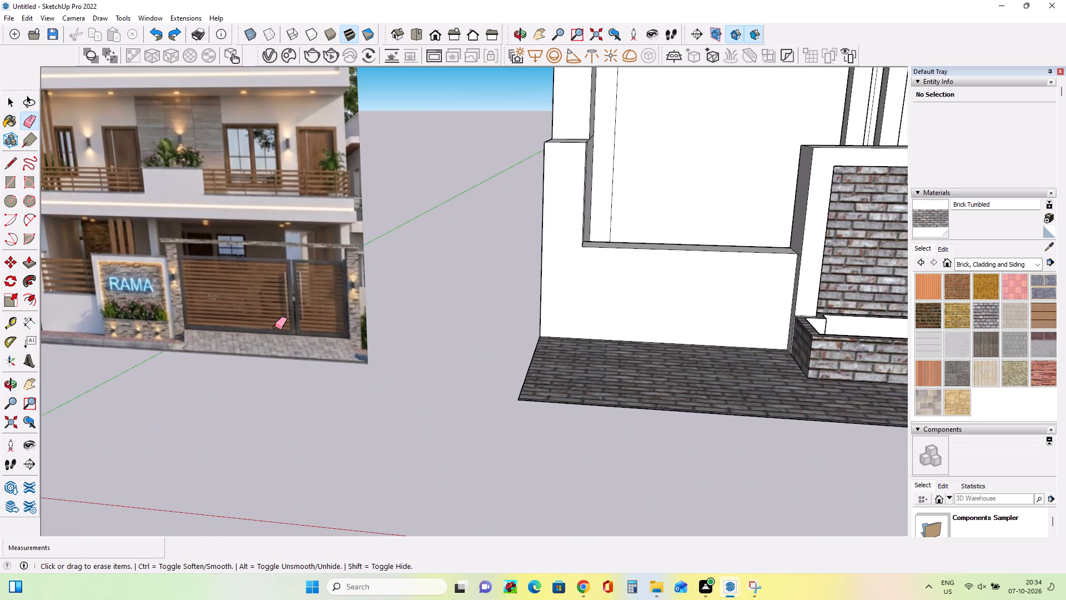
pyautogui.moveTo(275, 327); pyautogui.dragTo(247, 350, button='middle')
pyautogui.middleClick(244, 348)
pyautogui.moveTo(242, 347); pyautogui.dragTo(218, 346, button='middle')
pyautogui.scroll(-11, 218, 346)
pyautogui.scroll(5, 207, 364)
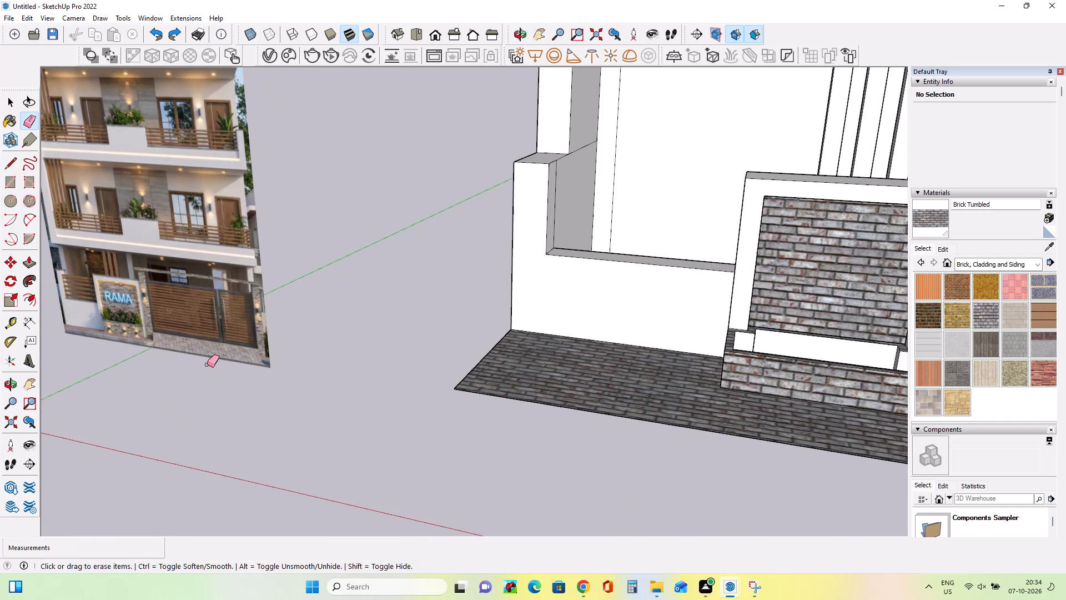
# Draw a line across the boundary wall's top, front edge to back edge, between the sign wall and the partition wall's end.
pyautogui.scroll(-13, 207, 364)
pyautogui.moveTo(536, 374); pyautogui.dragTo(554, 431, button='middle')
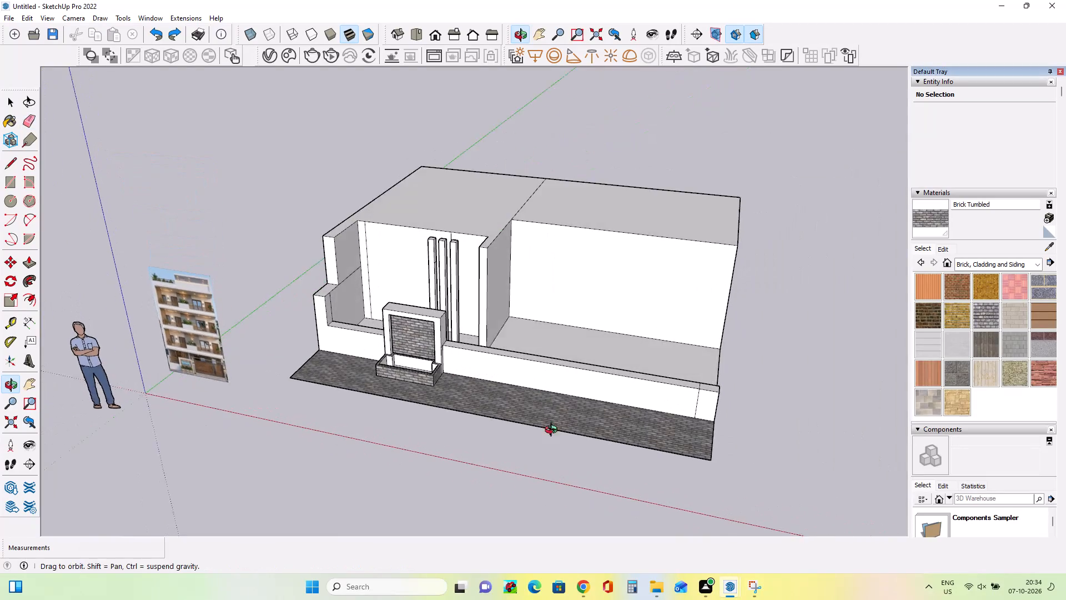
pyautogui.moveTo(554, 431); pyautogui.dragTo(560, 456, button='middle')
pyautogui.click(9, 169)
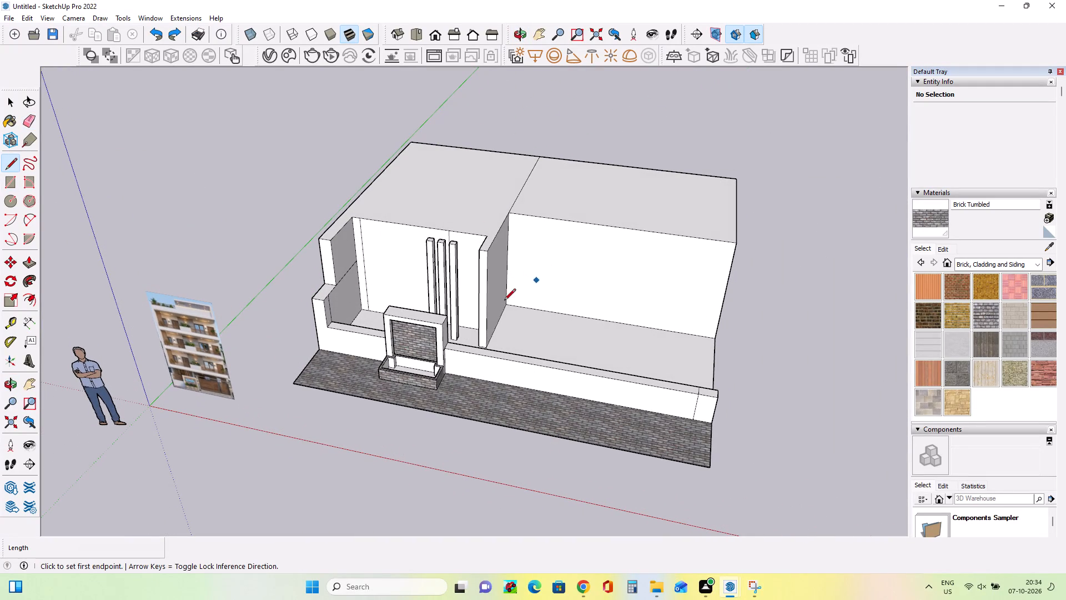
pyautogui.click(469, 356)
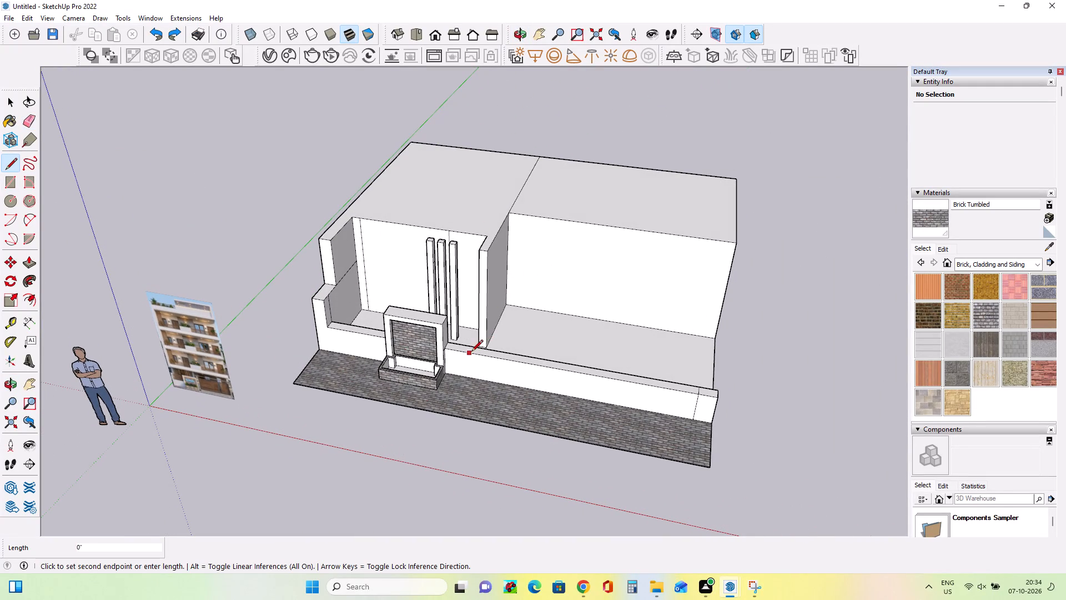
pyautogui.scroll(10, 472, 351)
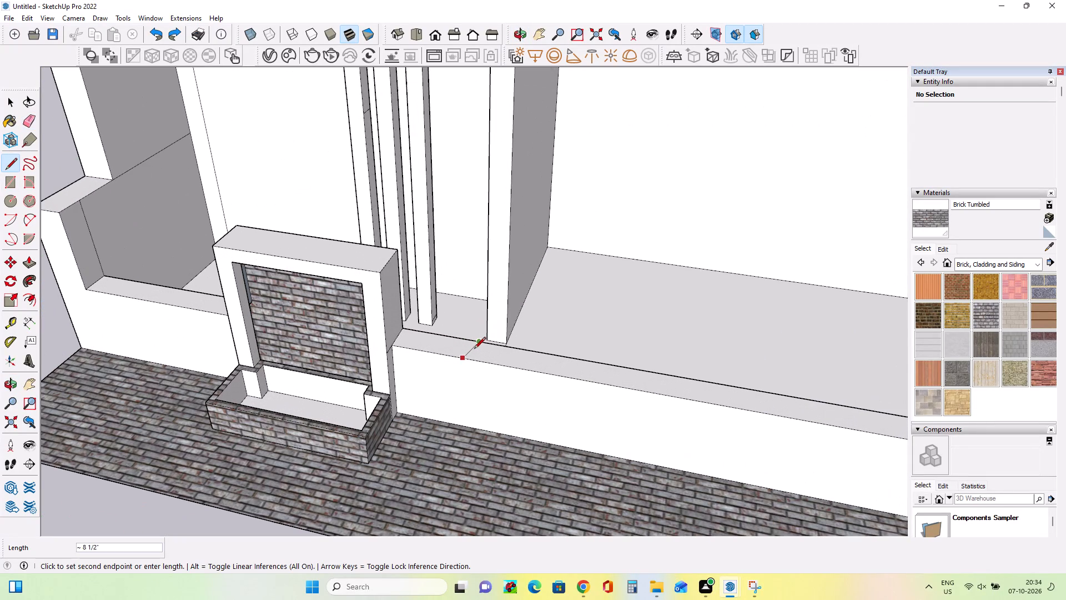
pyautogui.click(472, 341)
pyautogui.scroll(-4, 512, 334)
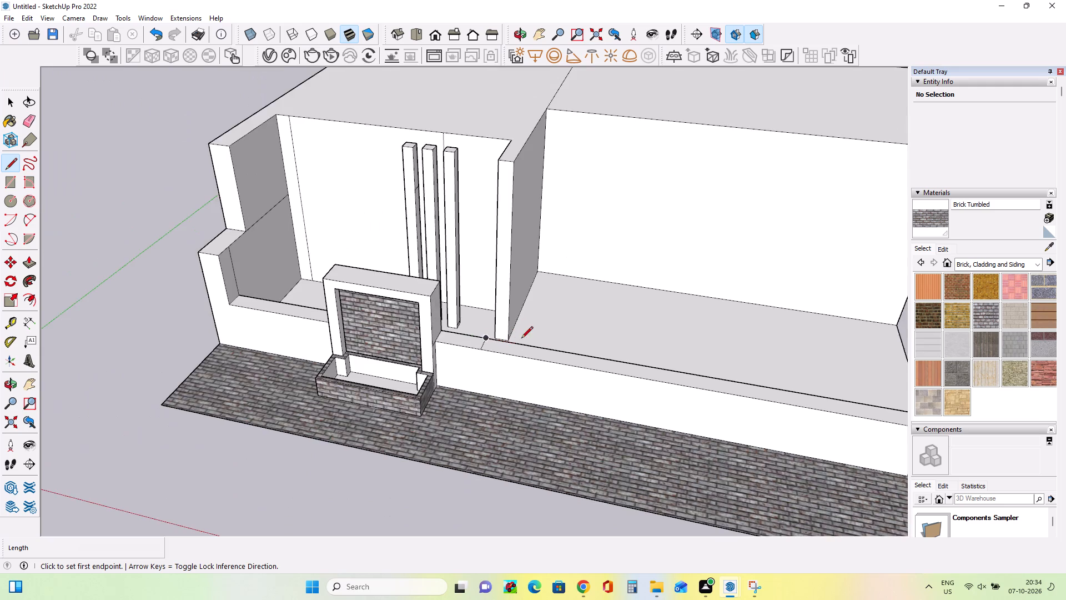
# Push/Pull the boundary wall's top down 2' 5/16" between the new line and the right end pillar to open the gateway.
pyautogui.scroll(-5, 523, 338)
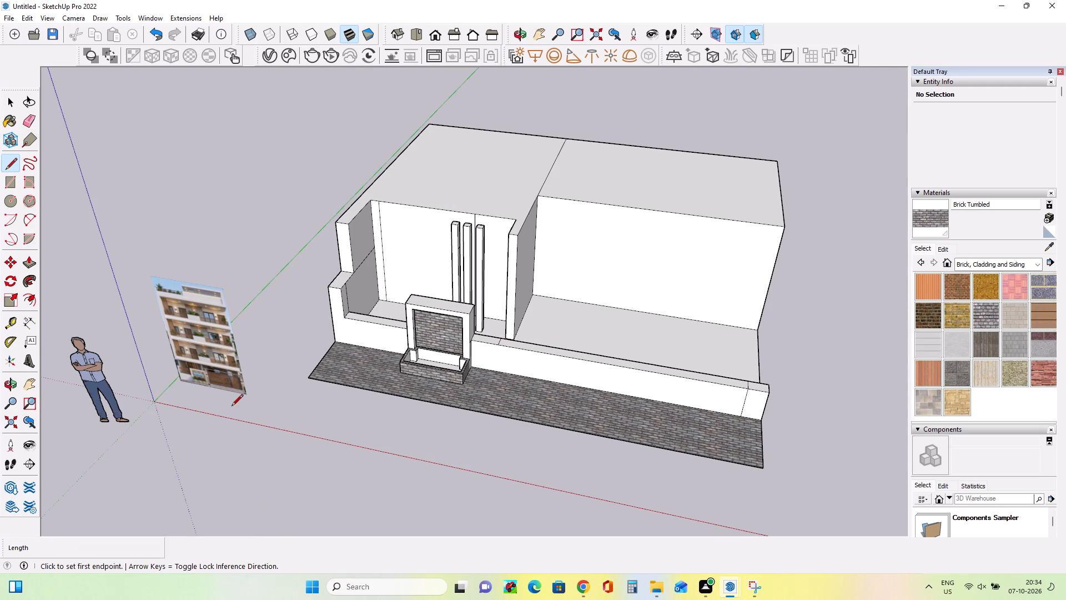
pyautogui.scroll(1, 232, 406)
pyautogui.moveTo(232, 405); pyautogui.dragTo(291, 352, button='middle')
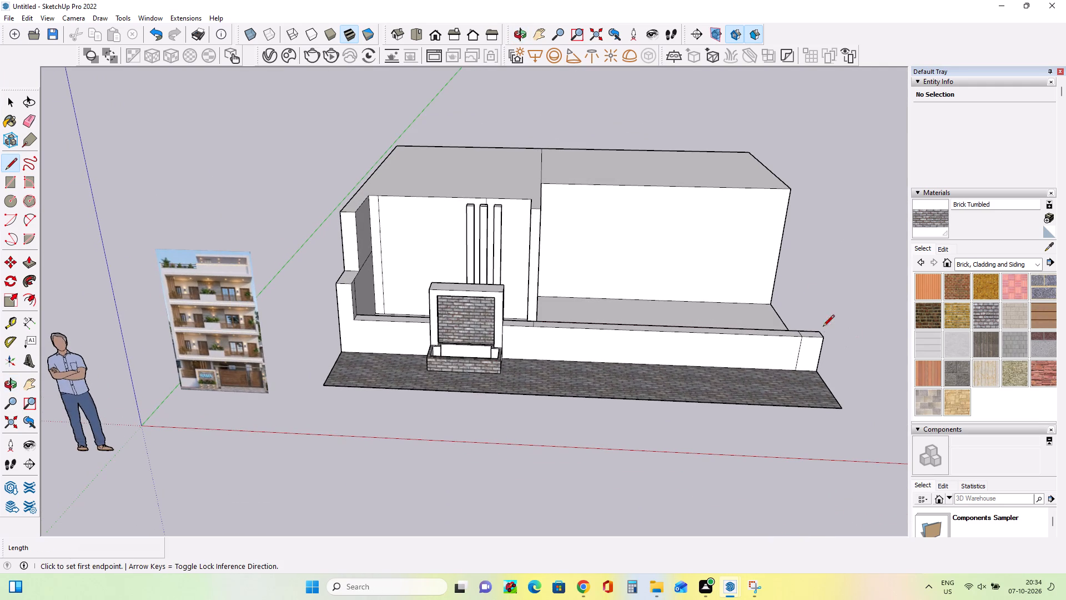
pyautogui.moveTo(675, 333); pyautogui.dragTo(692, 380, button='middle')
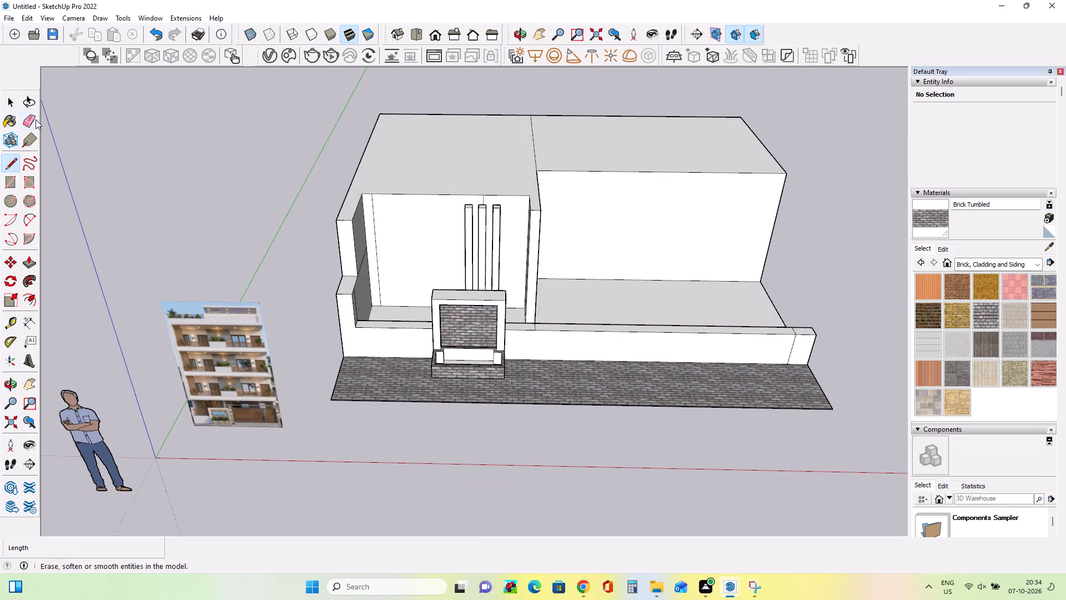
pyautogui.click(33, 263)
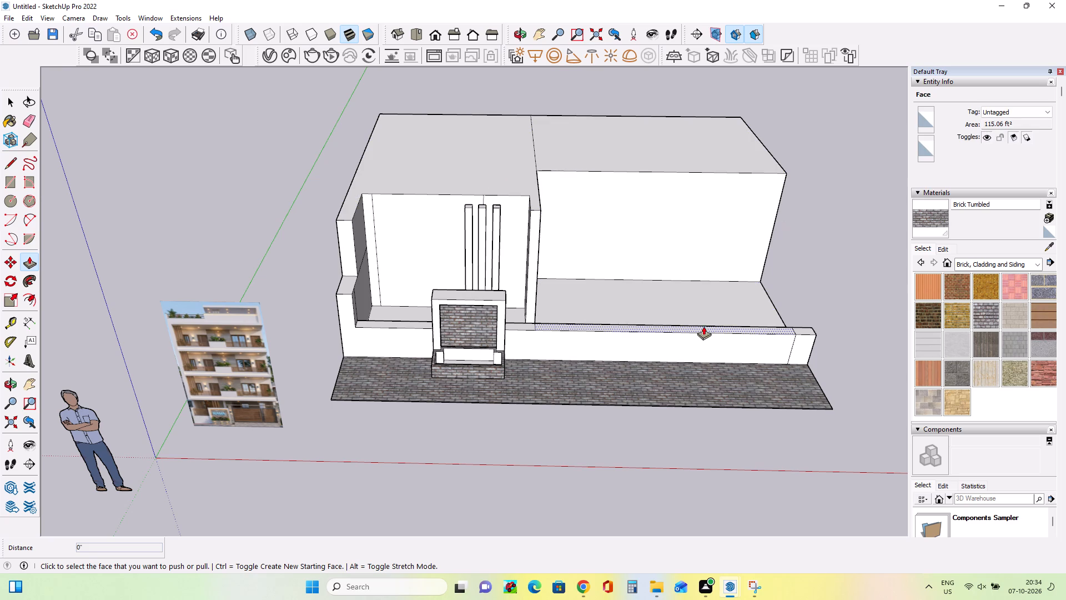
pyautogui.click(705, 328)
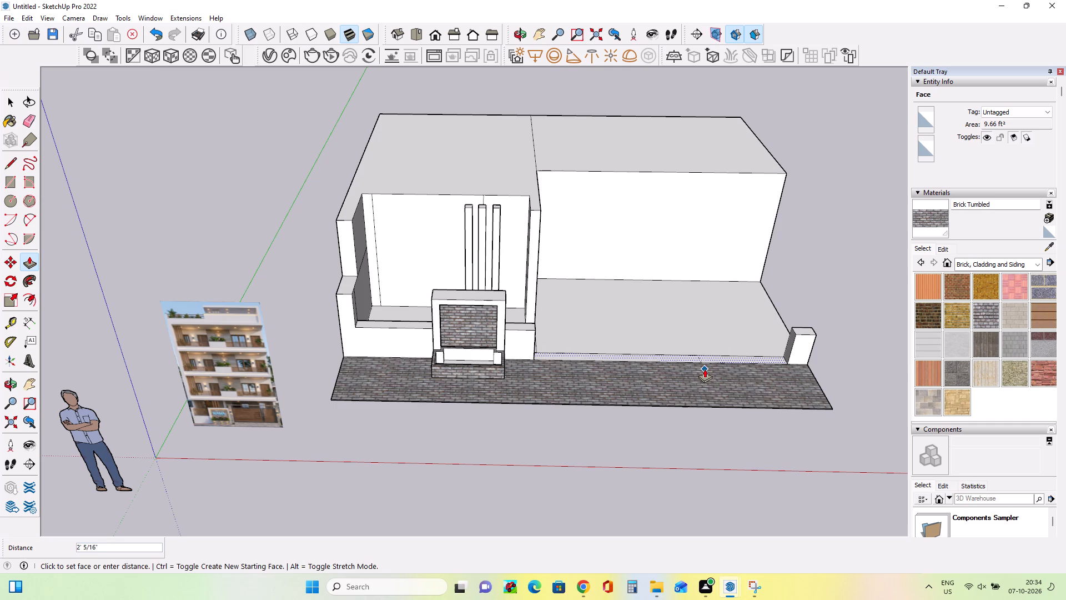
pyautogui.click(705, 369)
# Examine the gate opening and compare it with the gate, side pillars and sign wall in the reference image.
pyautogui.scroll(3, 569, 343)
pyautogui.moveTo(566, 342); pyautogui.dragTo(551, 327, button='middle')
pyautogui.scroll(-3, 561, 338)
pyautogui.moveTo(579, 340); pyautogui.dragTo(596, 346, button='middle')
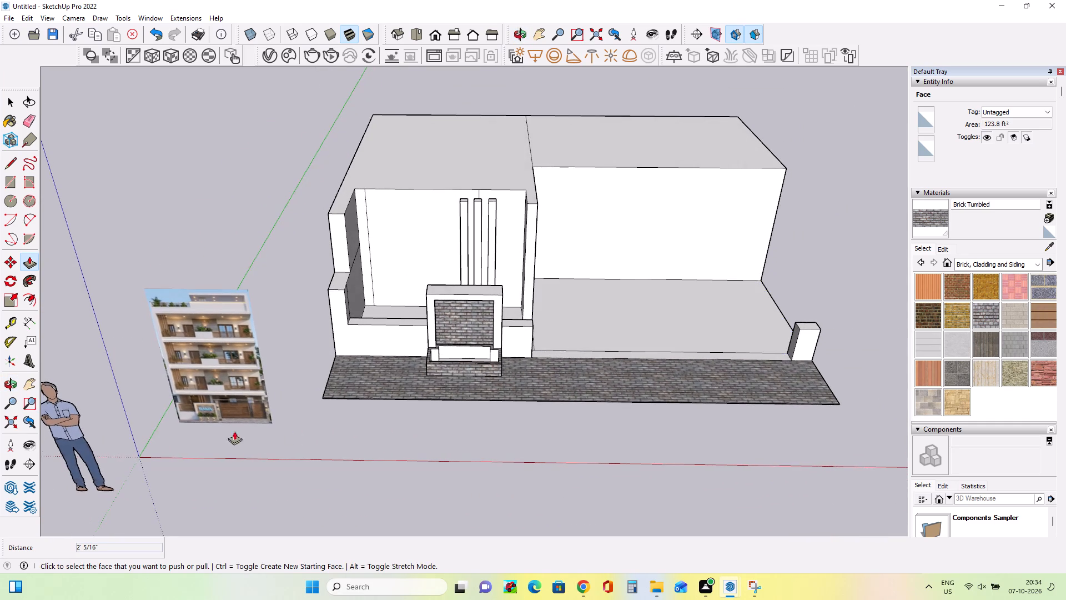
pyautogui.scroll(13, 209, 431)
pyautogui.scroll(-4, 222, 413)
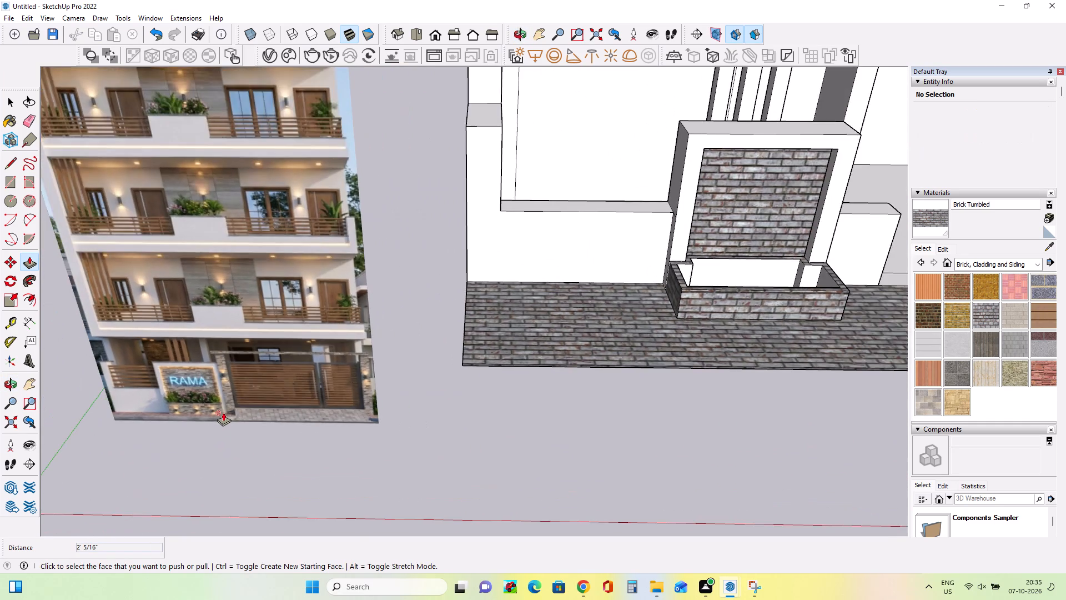
pyautogui.scroll(-3, 223, 412)
pyautogui.scroll(8, 224, 412)
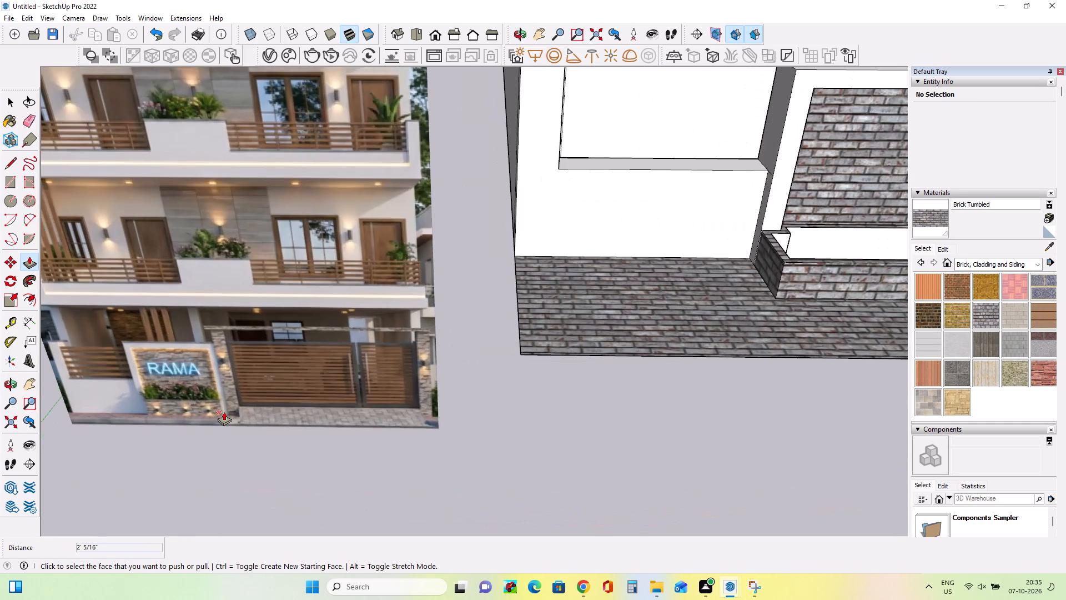
# Push/Pull the top of the wall stub beside the sign wall up 2' 1 5/16", then about 3' 5" more, forming the gate pillar.
pyautogui.scroll(-12, 224, 412)
pyautogui.moveTo(797, 318); pyautogui.dragTo(786, 323, button='middle')
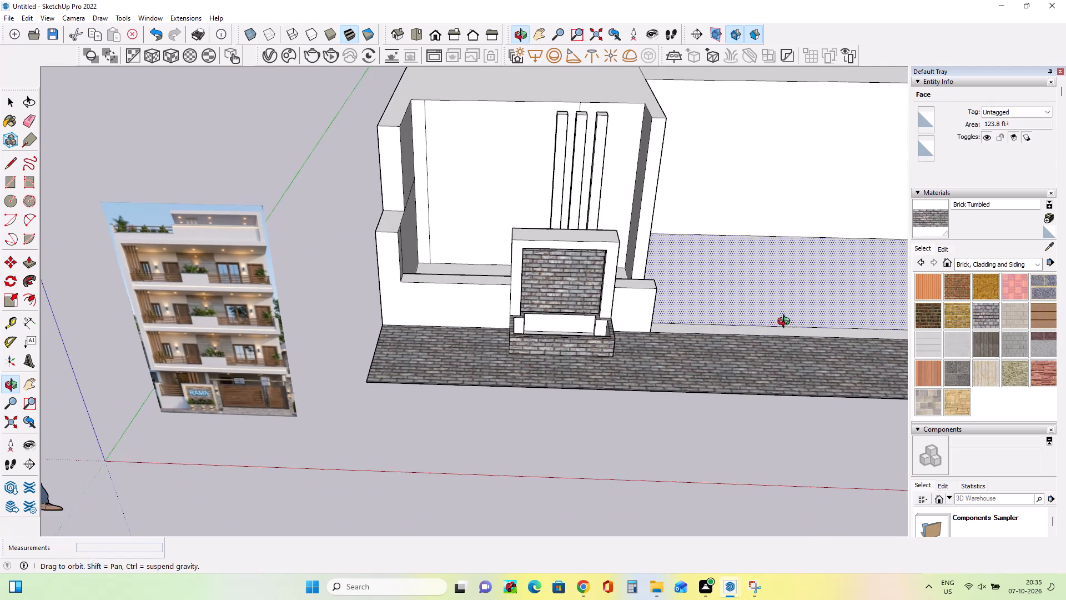
pyautogui.moveTo(786, 323); pyautogui.dragTo(755, 338, button='middle')
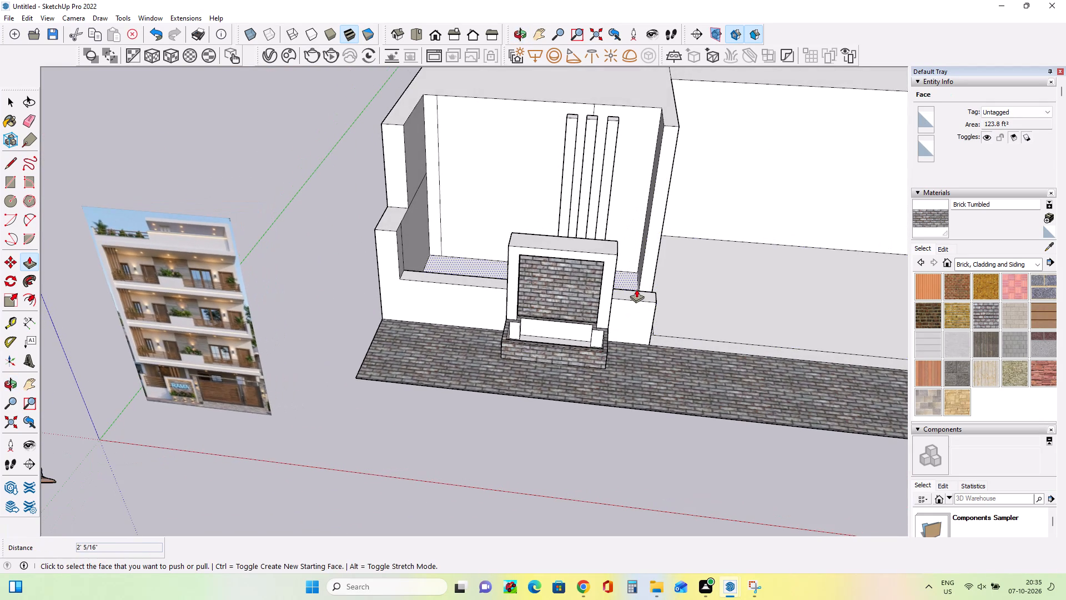
pyautogui.scroll(-4, 636, 290)
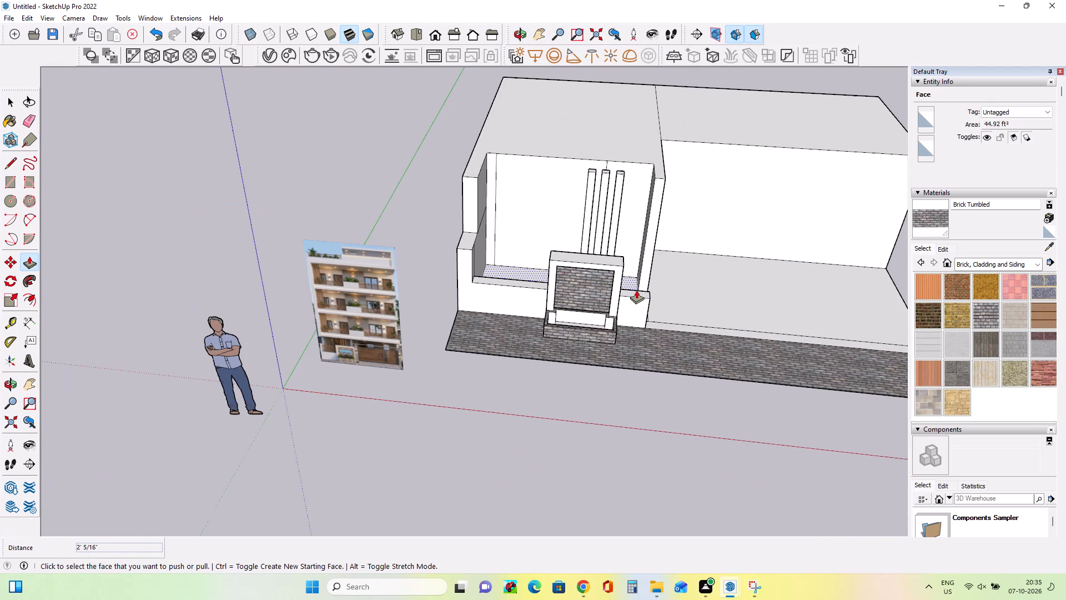
pyautogui.click(637, 295)
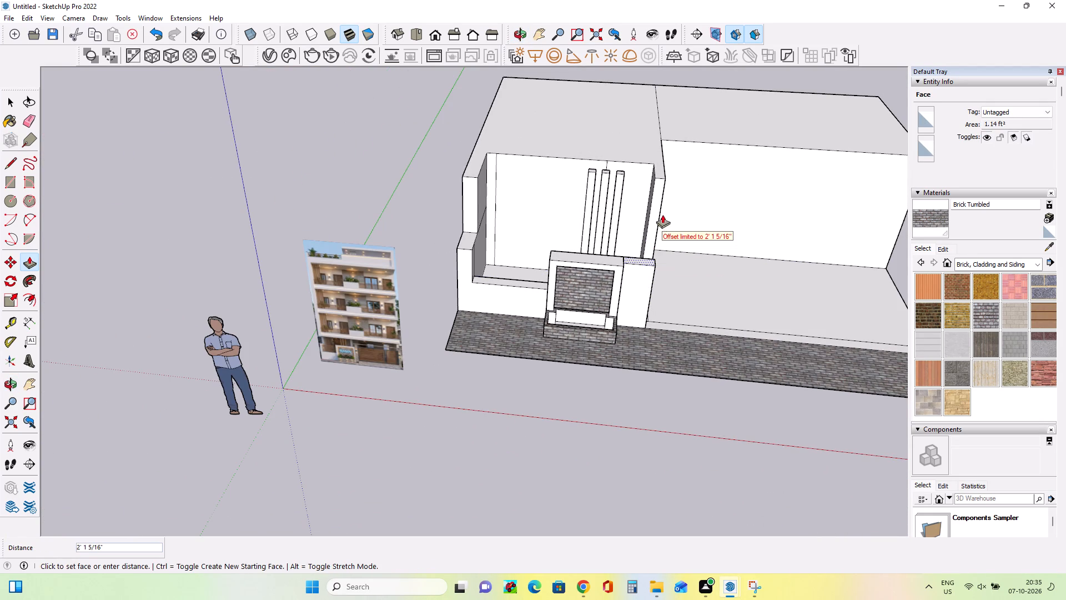
pyautogui.click(648, 260)
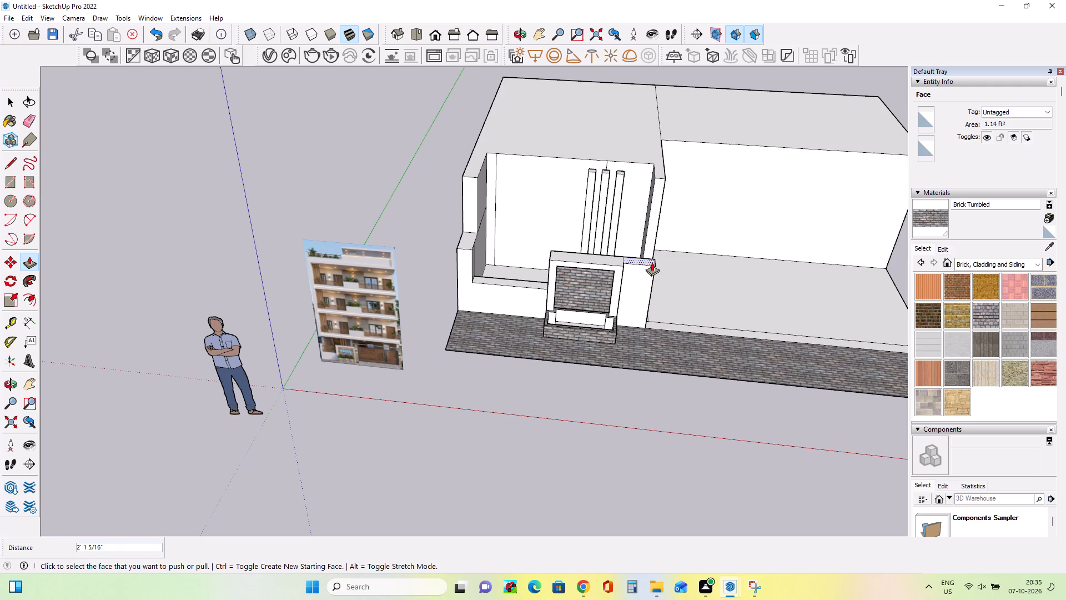
pyautogui.click(650, 262)
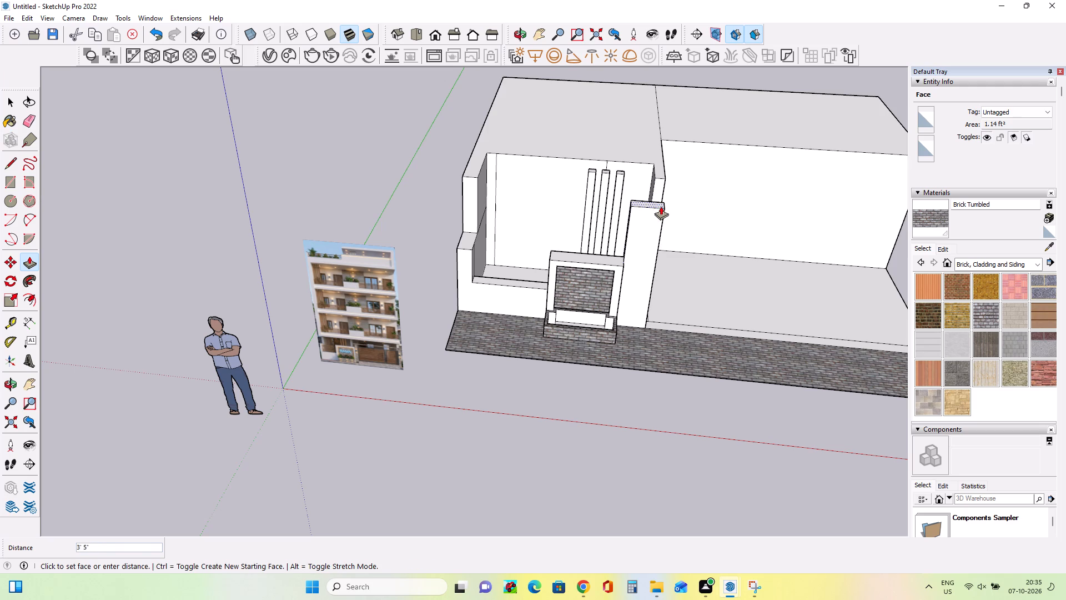
pyautogui.click(661, 206)
# Push/Pull the gate pillar's gate-side face inward 6 15/16" to narrow the pillar.
pyautogui.moveTo(768, 301); pyautogui.dragTo(621, 321, button='middle')
pyautogui.click(633, 336)
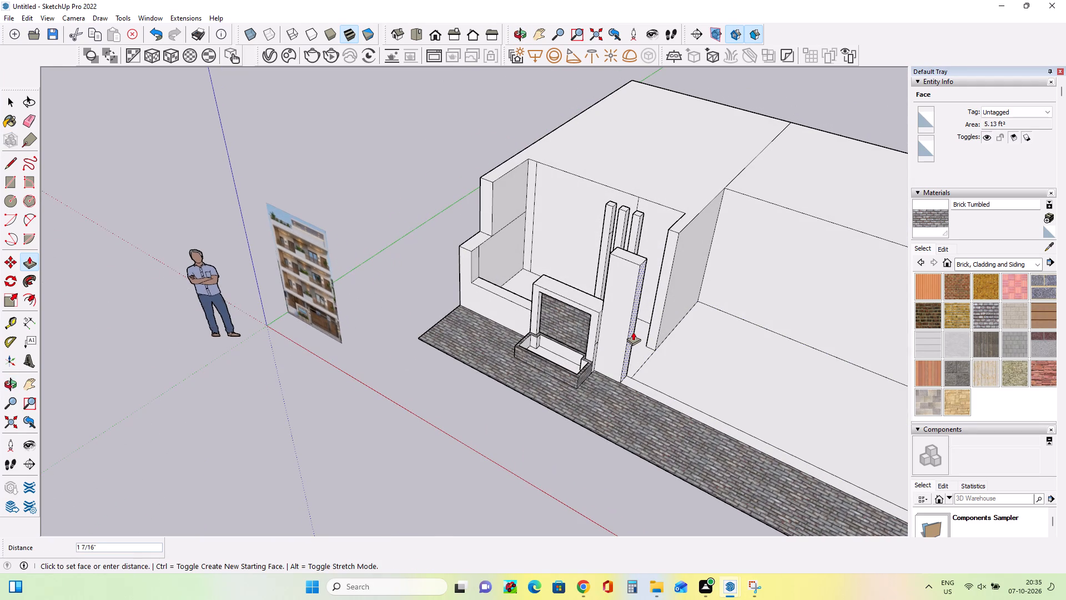
pyautogui.click(625, 327)
# Examine the gate pillar, sign wall, vertical slats and gate opening from several angles.
pyautogui.moveTo(586, 363); pyautogui.dragTo(717, 321, button='middle')
pyautogui.scroll(-4, 717, 321)
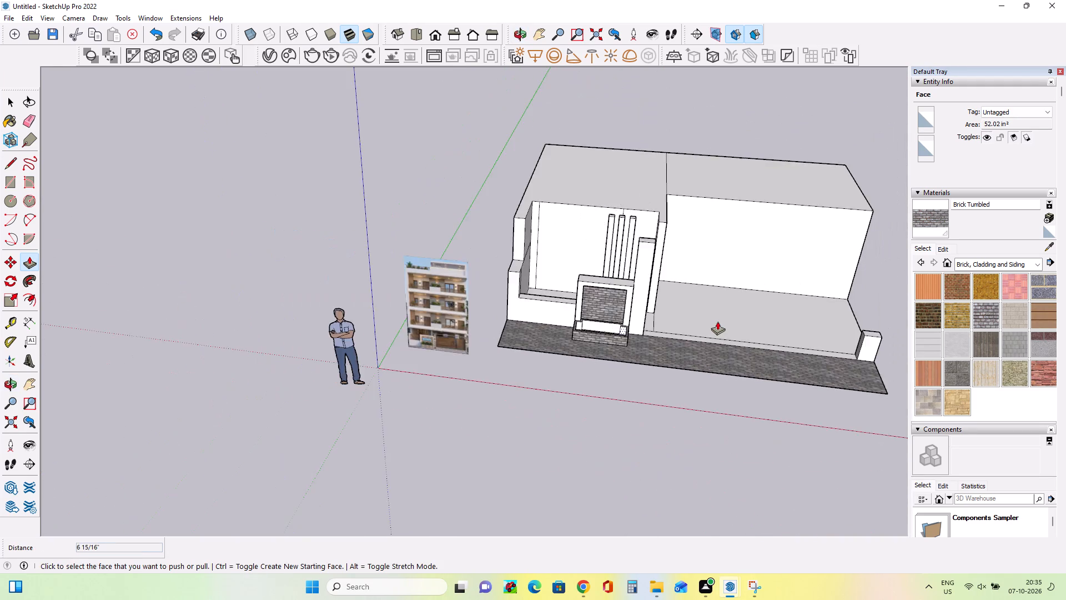
pyautogui.scroll(-3, 717, 321)
pyautogui.scroll(5, 689, 222)
pyautogui.moveTo(609, 335); pyautogui.dragTo(631, 329, button='middle')
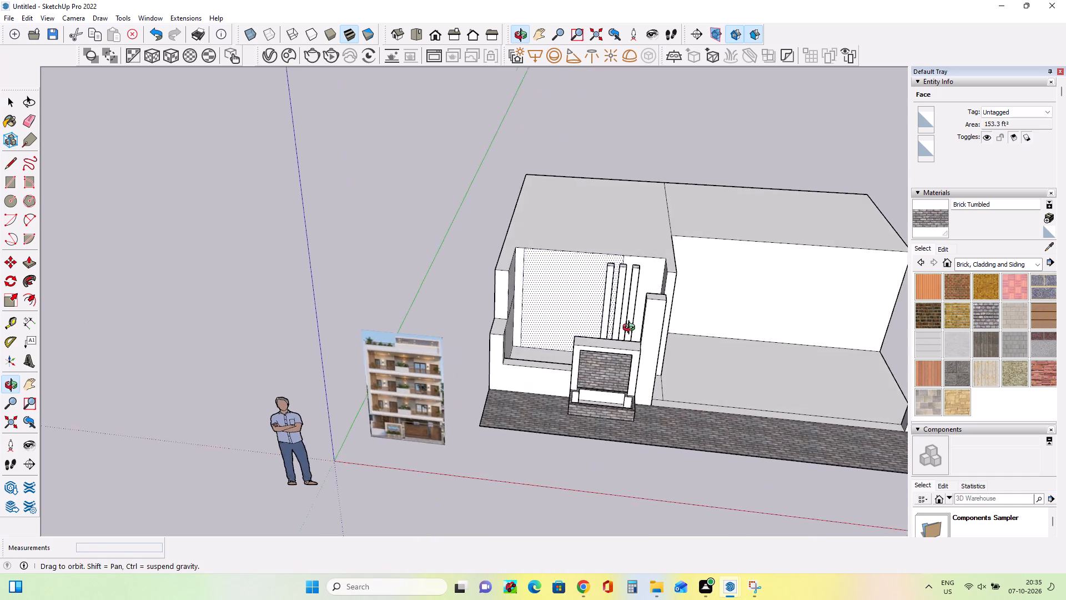
pyautogui.moveTo(631, 329); pyautogui.dragTo(658, 298, button='middle')
pyautogui.scroll(7, 584, 331)
pyautogui.moveTo(584, 333); pyautogui.dragTo(589, 348, button='middle')
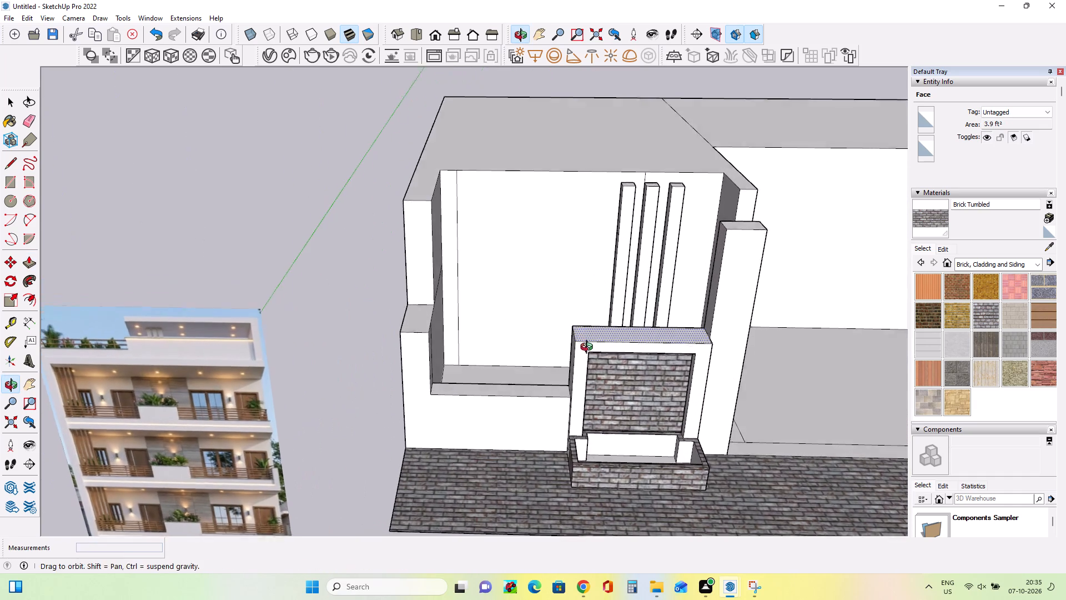
pyautogui.moveTo(589, 348); pyautogui.dragTo(589, 349, button='middle')
pyautogui.scroll(-4, 552, 341)
pyautogui.scroll(3, 529, 432)
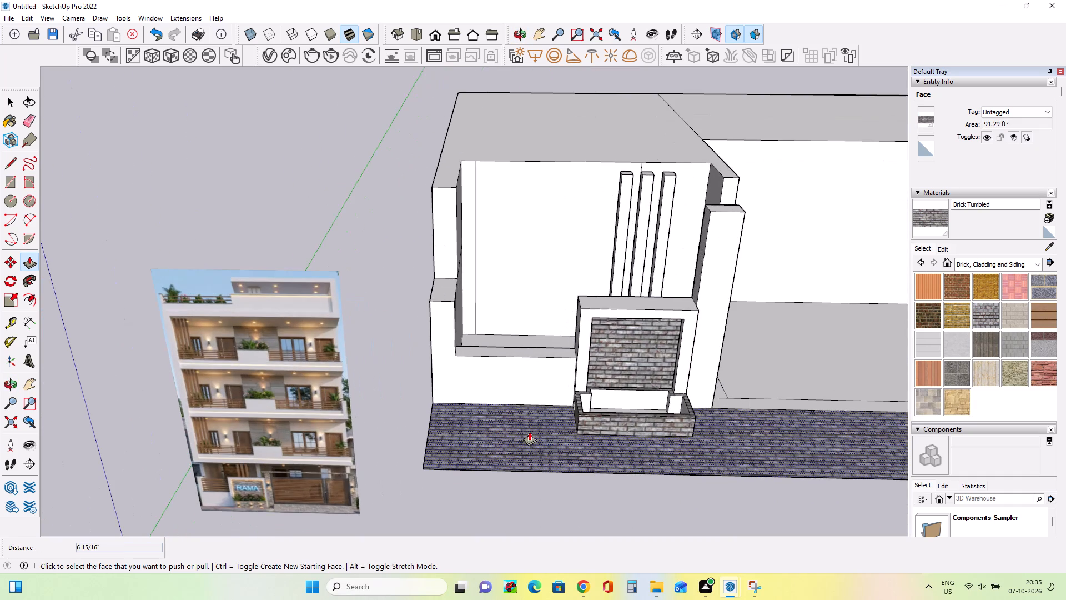
pyautogui.moveTo(533, 420); pyautogui.dragTo(537, 400, button='middle')
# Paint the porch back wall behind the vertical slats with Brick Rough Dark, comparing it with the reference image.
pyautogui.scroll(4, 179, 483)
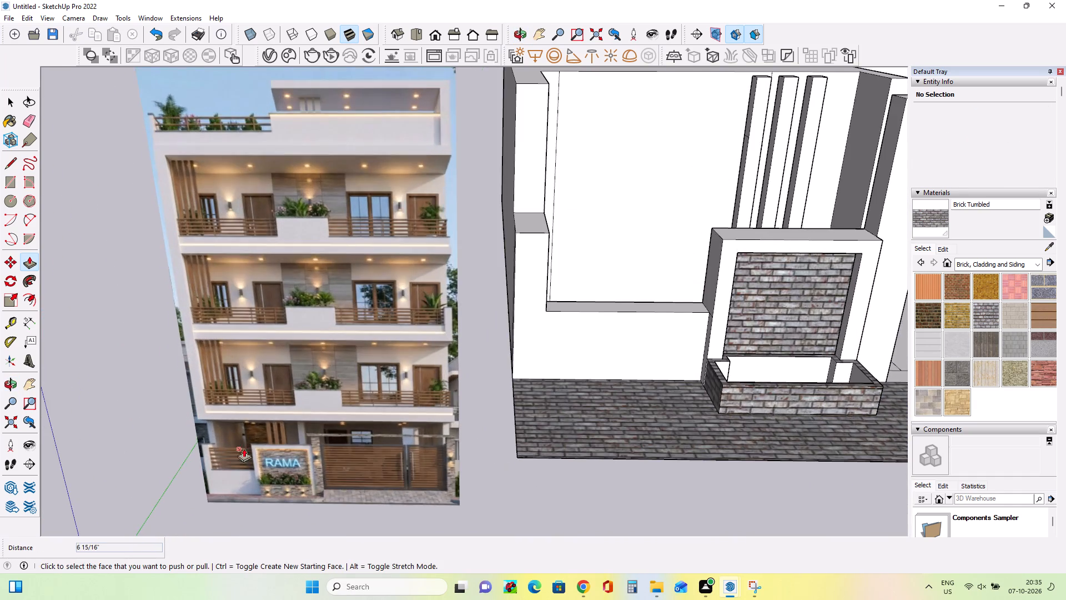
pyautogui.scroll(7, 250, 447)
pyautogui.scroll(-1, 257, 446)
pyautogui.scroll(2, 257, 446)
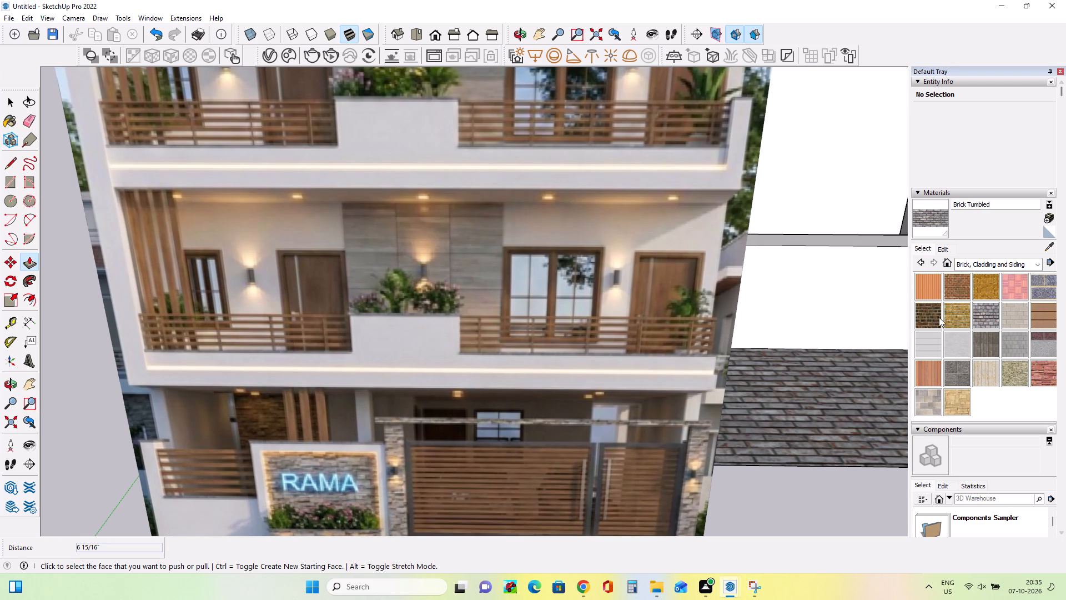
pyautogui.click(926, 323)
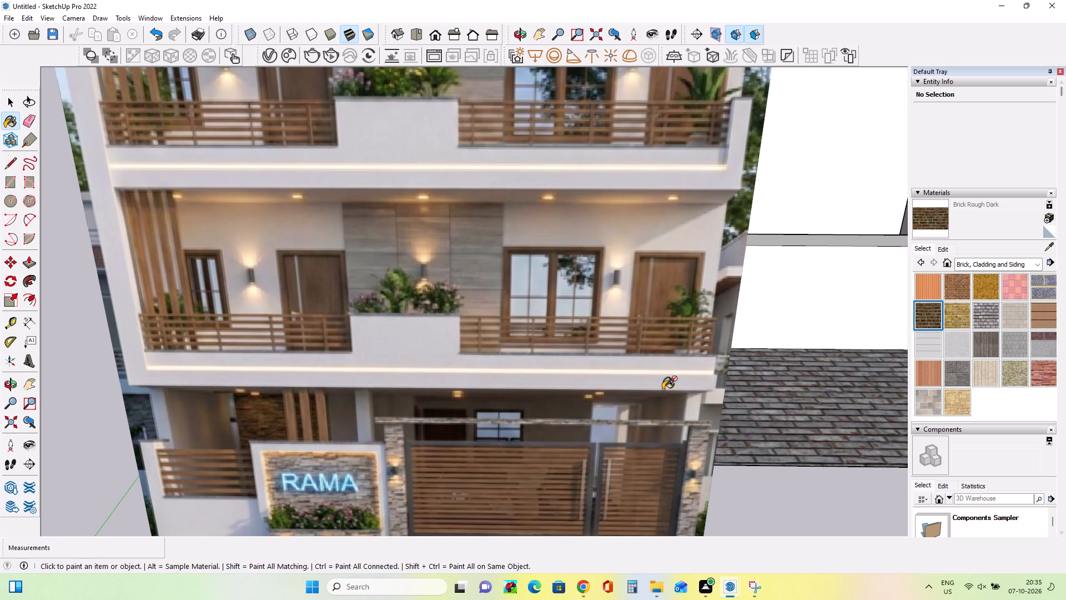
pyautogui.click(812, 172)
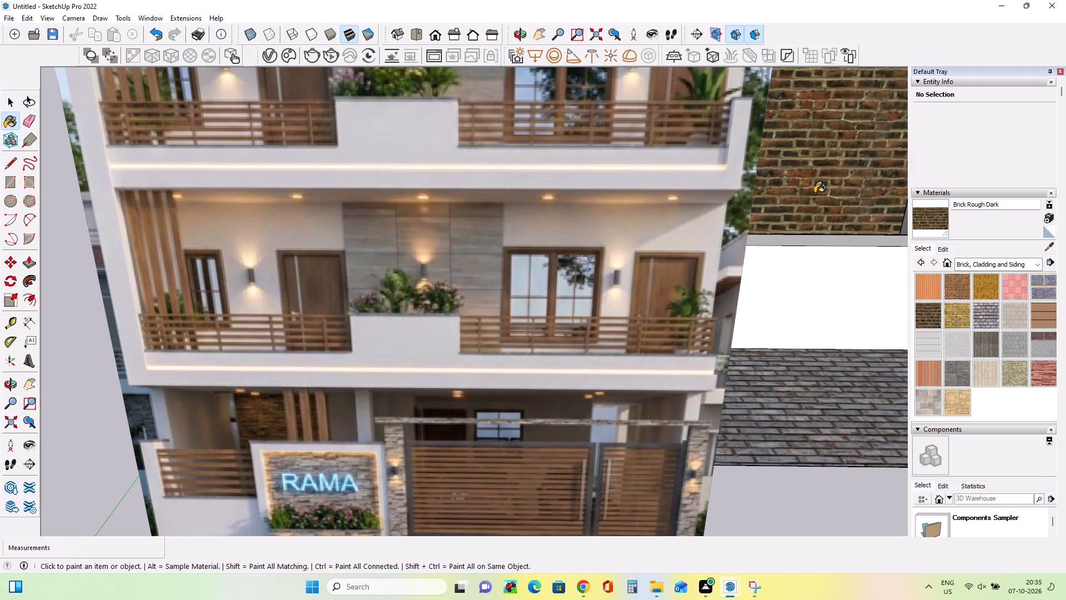
# Check the porch brickwork in the reference image and repaint the back wall behind the slats with Brick Antique 01.
pyautogui.scroll(-9, 790, 244)
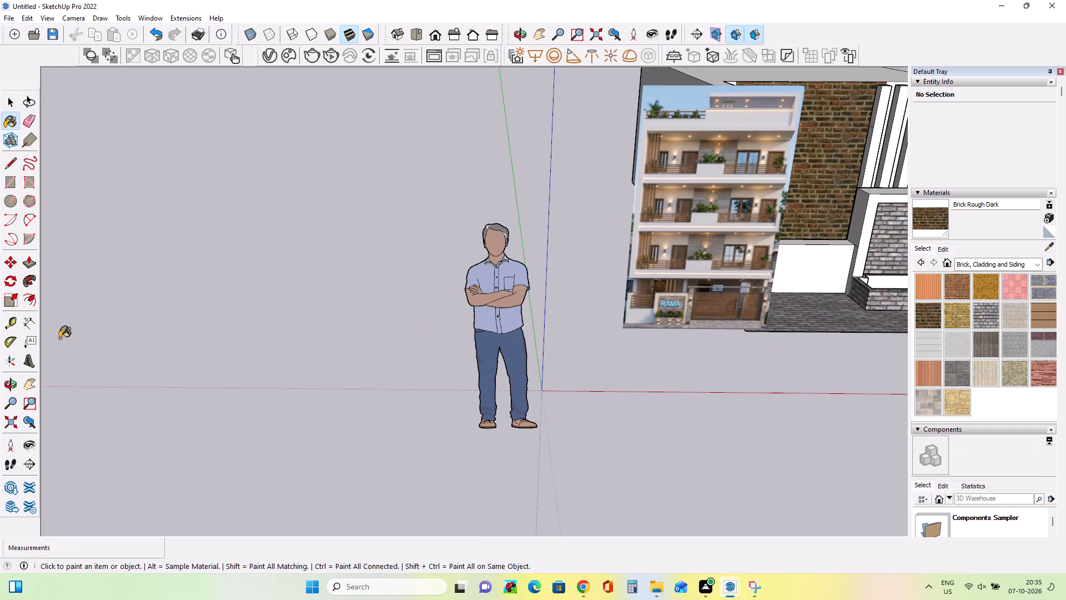
pyautogui.click(28, 387)
pyautogui.moveTo(591, 224); pyautogui.dragTo(322, 318)
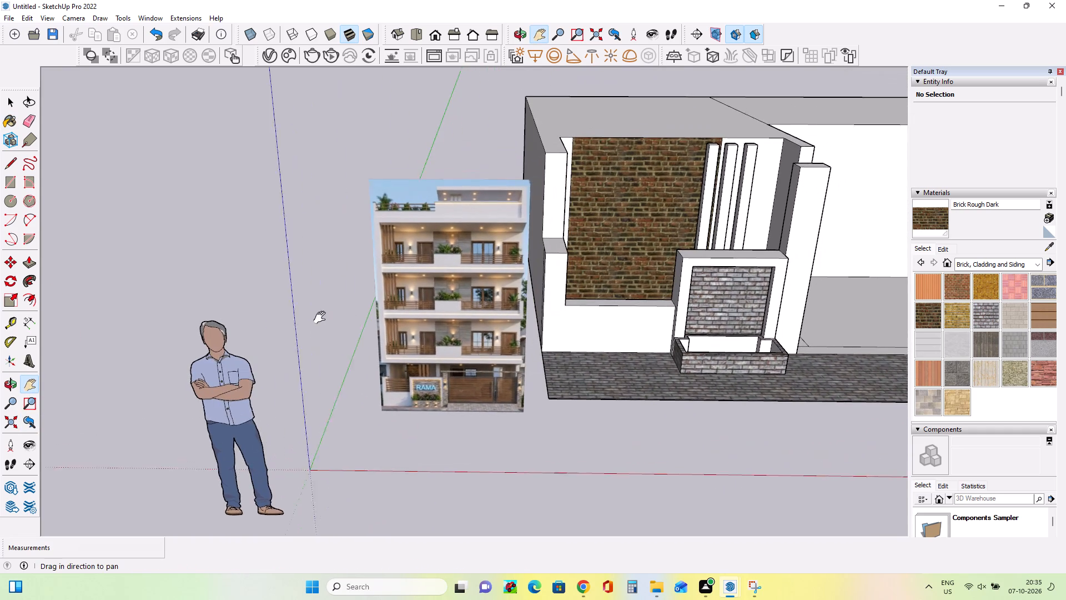
pyautogui.moveTo(322, 318); pyautogui.dragTo(320, 319)
pyautogui.scroll(6, 385, 399)
pyautogui.scroll(-1, 422, 381)
pyautogui.scroll(7, 422, 381)
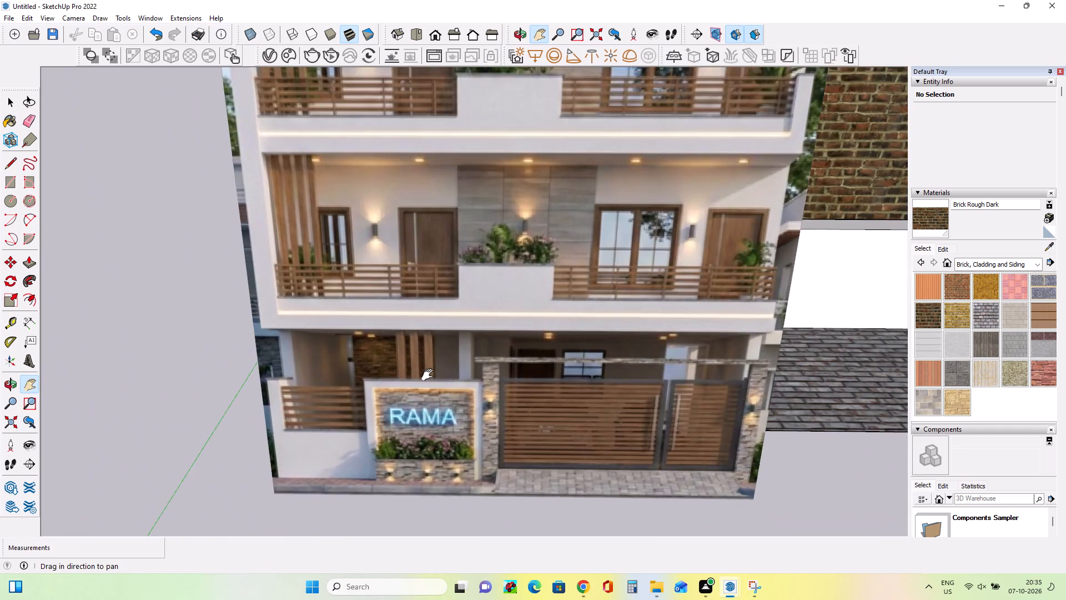
pyautogui.scroll(9, 430, 375)
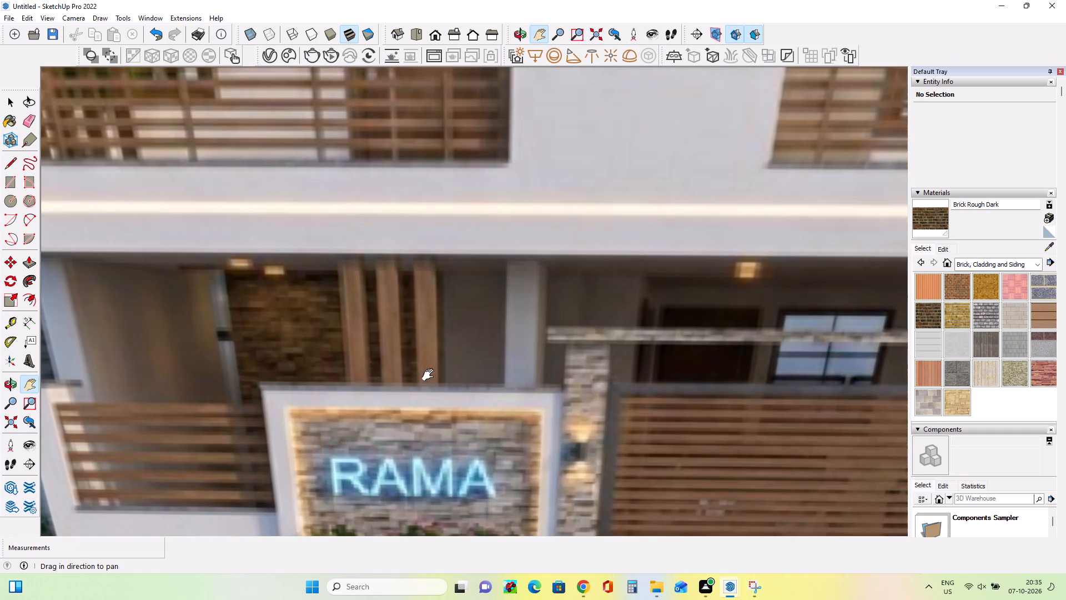
pyautogui.scroll(-18, 430, 375)
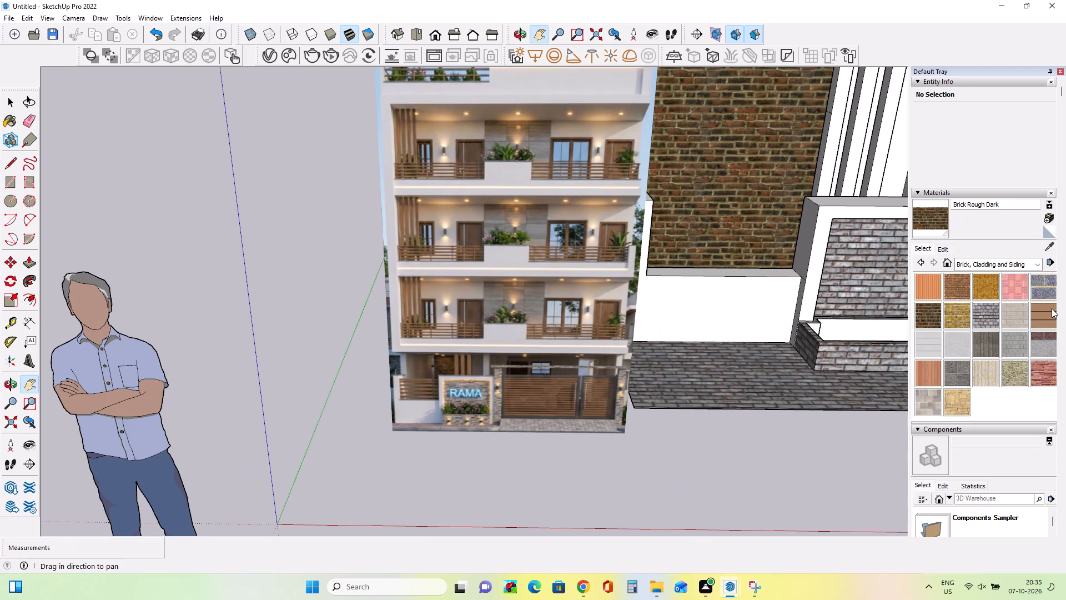
pyautogui.click(955, 292)
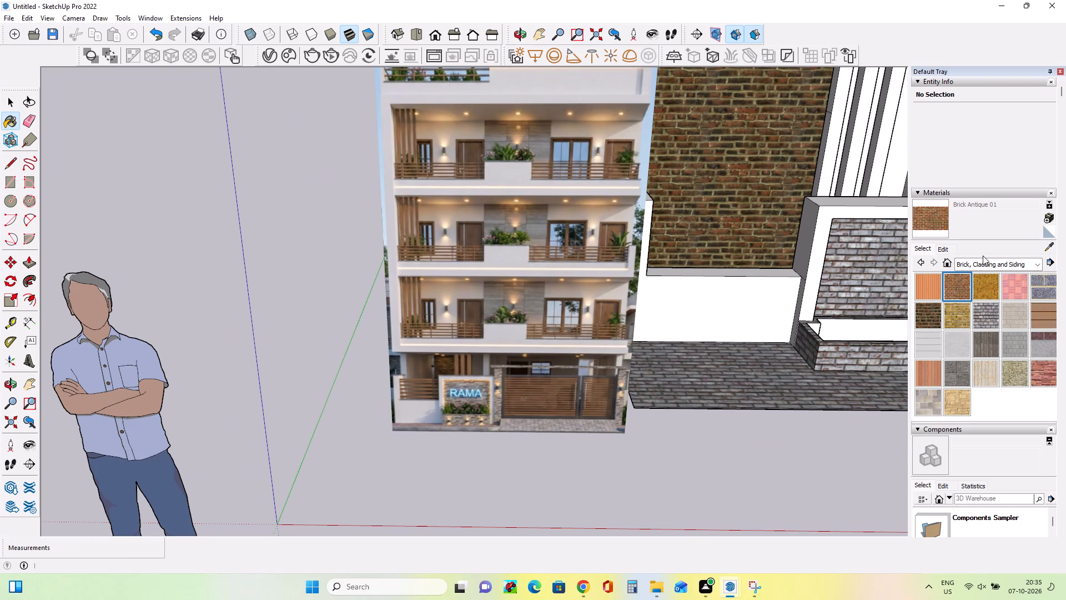
pyautogui.click(715, 179)
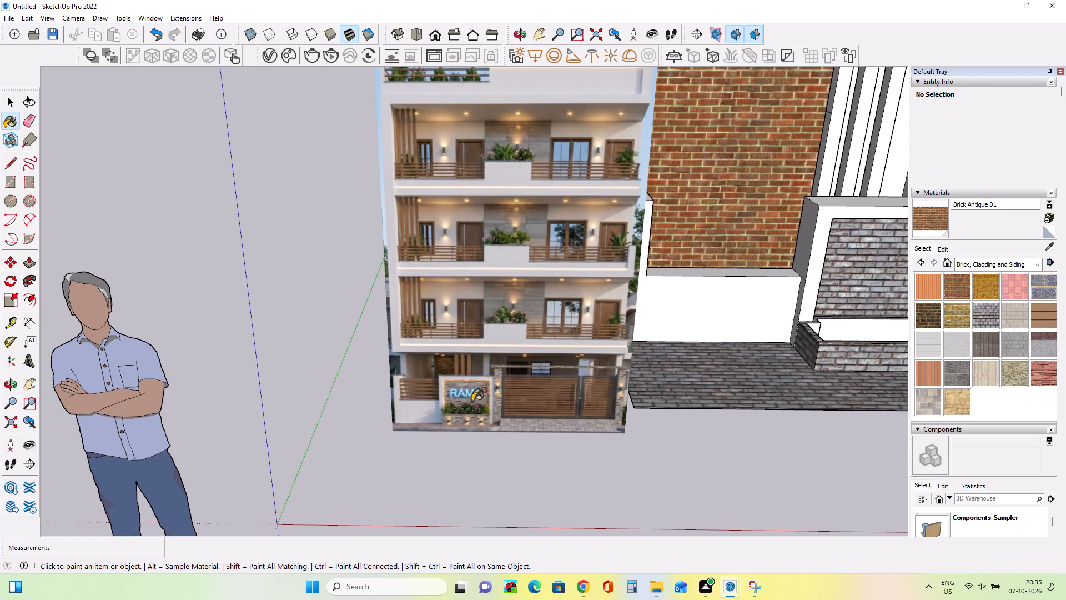
# Compare the brick back wall, slats and sign wall with the ground floor in the reference image.
pyautogui.scroll(20, 455, 397)
pyautogui.scroll(-9, 444, 364)
pyautogui.scroll(1, 444, 364)
pyautogui.scroll(-19, 444, 364)
pyautogui.scroll(-4, 451, 373)
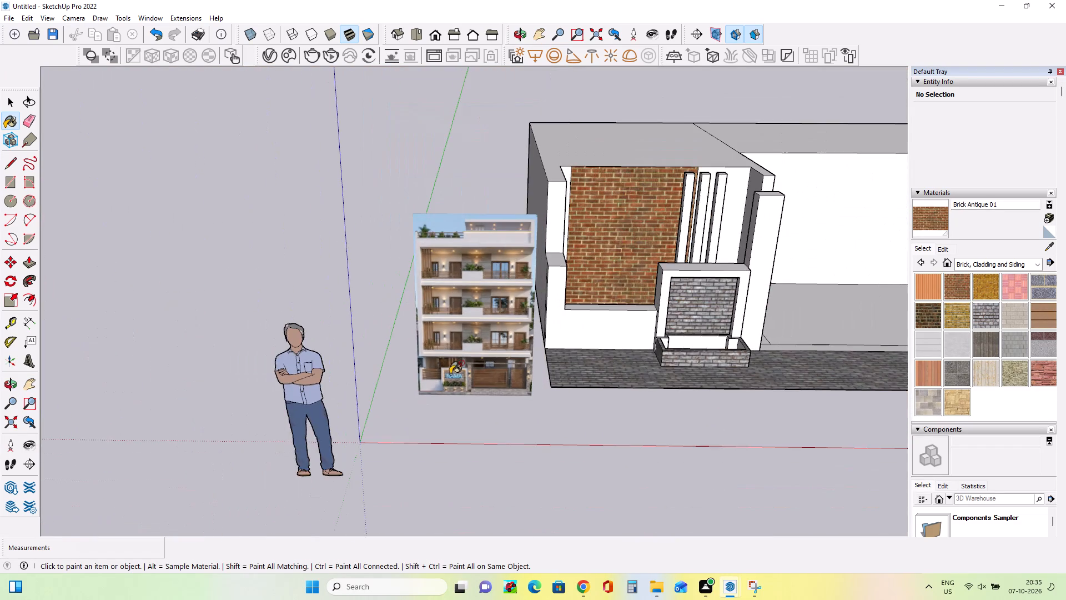
pyautogui.moveTo(696, 354); pyautogui.dragTo(666, 298, button='middle')
pyautogui.scroll(2, 666, 238)
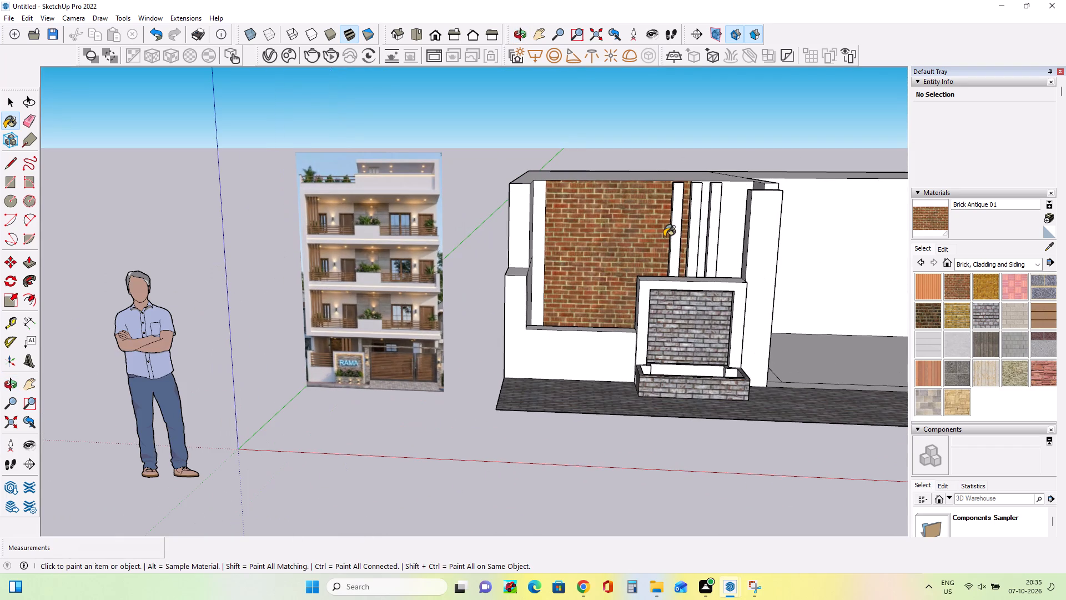
pyautogui.moveTo(647, 232); pyautogui.dragTo(656, 306, button='middle')
pyautogui.scroll(-4, 656, 302)
pyautogui.moveTo(705, 263); pyautogui.dragTo(707, 285, button='middle')
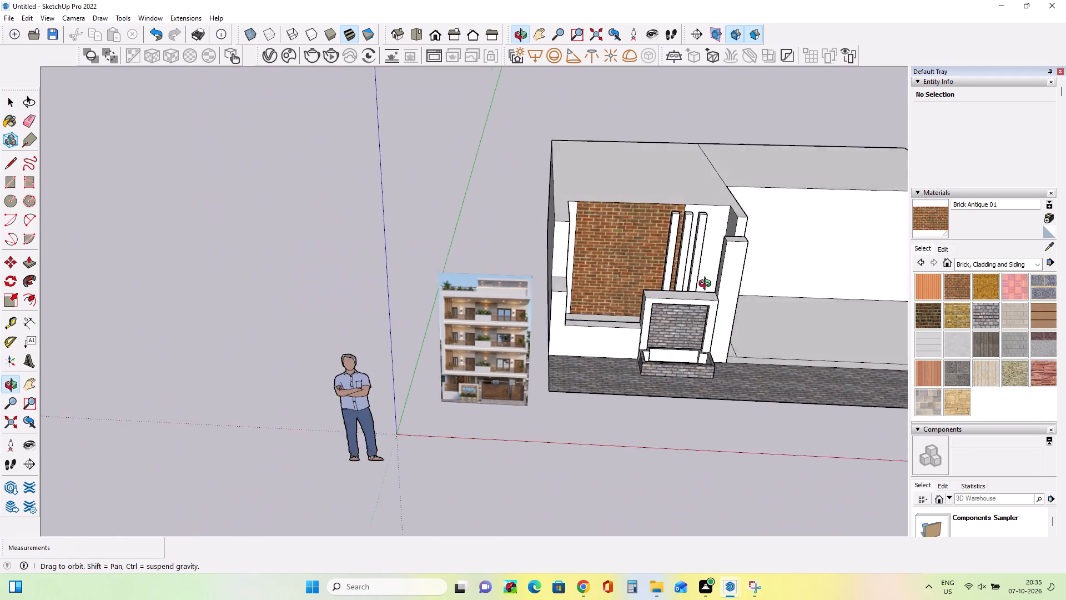
pyautogui.moveTo(707, 285); pyautogui.dragTo(711, 297, button='middle')
pyautogui.scroll(-1, 711, 297)
pyautogui.moveTo(535, 318); pyautogui.dragTo(482, 224, button='middle')
pyautogui.moveTo(620, 229); pyautogui.dragTo(621, 241, button='middle')
pyautogui.scroll(2, 651, 255)
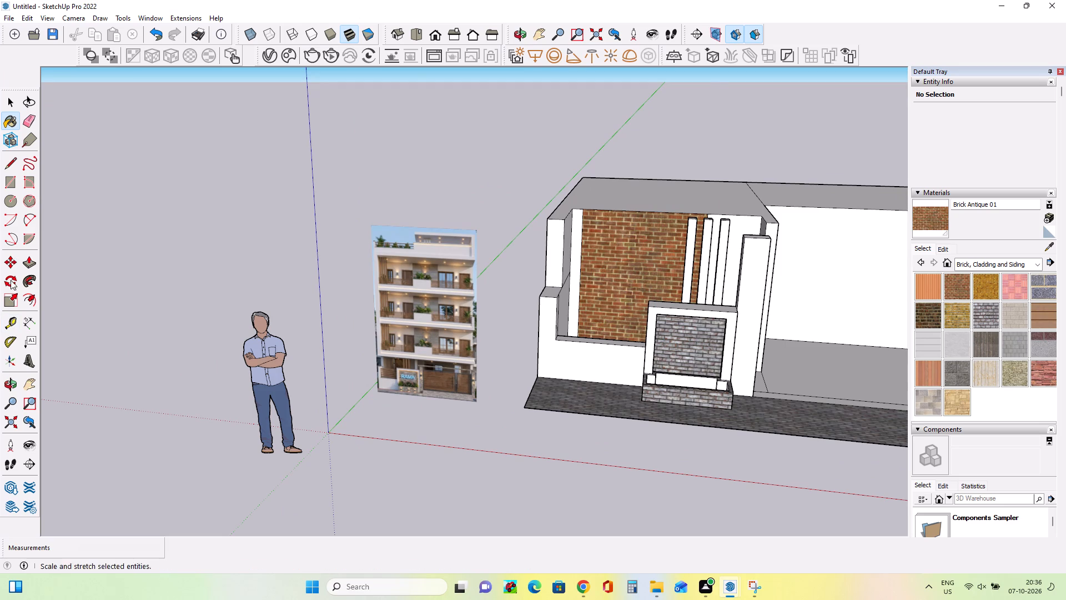
# Push/Pull the top face of the block above the brick porch wall down 5 15/16".
pyautogui.click(24, 259)
pyautogui.click(640, 188)
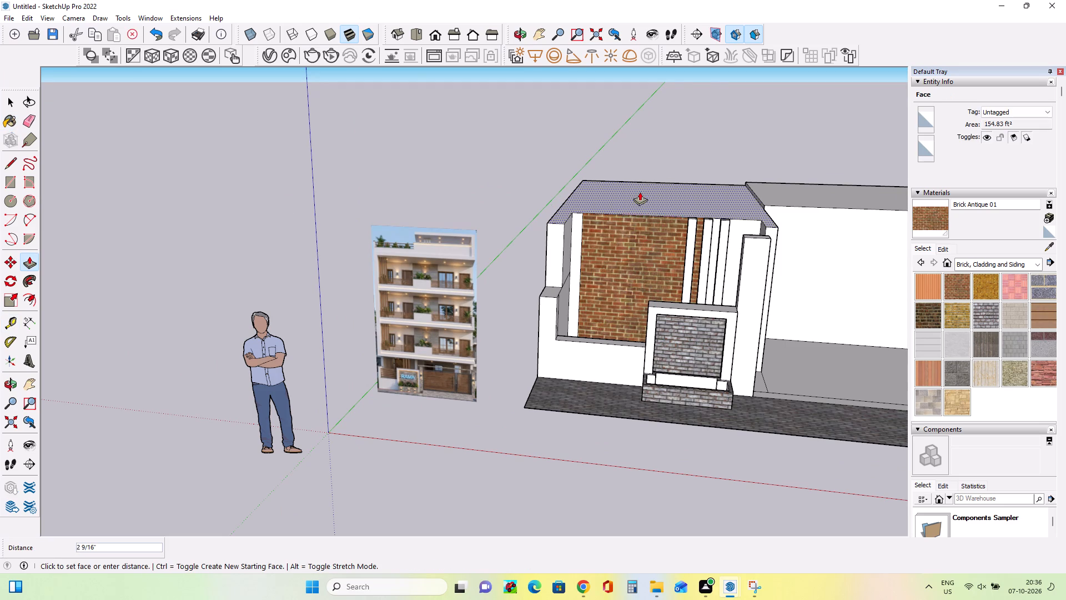
pyautogui.click(640, 196)
# Push/Pull the tops of the three vertical slats down 5 15/16" each to follow the lowered block top.
pyautogui.scroll(2, 733, 213)
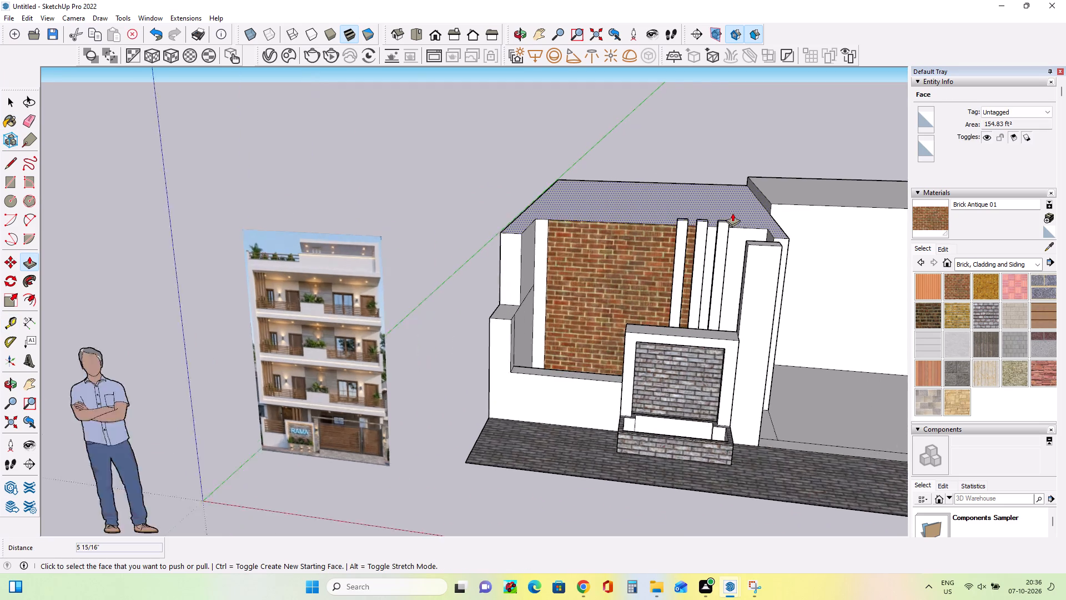
pyautogui.scroll(1, 732, 213)
pyautogui.moveTo(732, 221); pyautogui.dragTo(742, 265, button='middle')
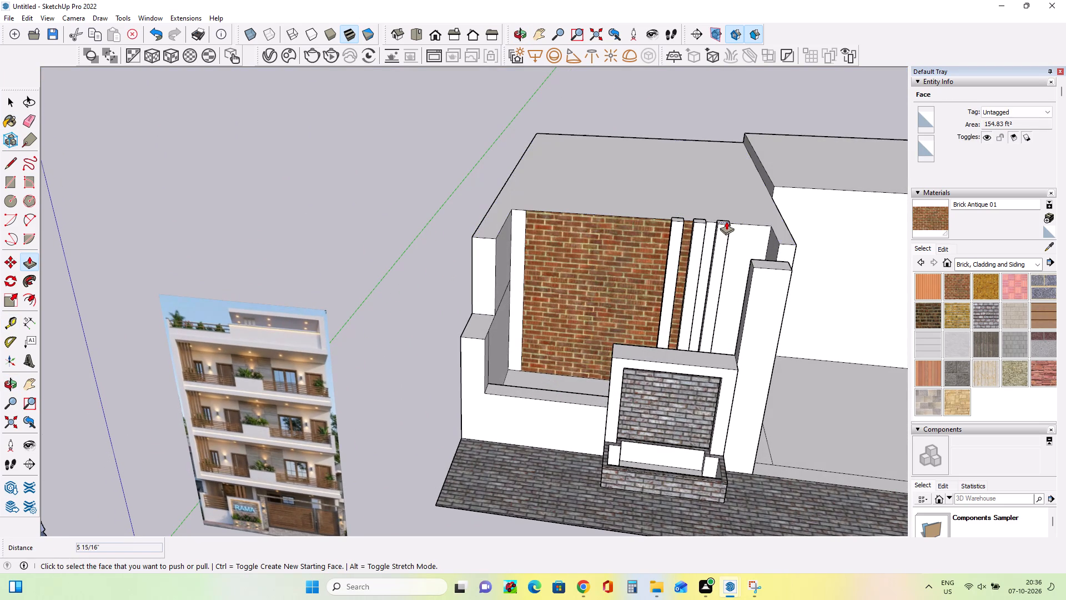
pyautogui.click(726, 221)
pyautogui.click(721, 207)
pyautogui.click(700, 219)
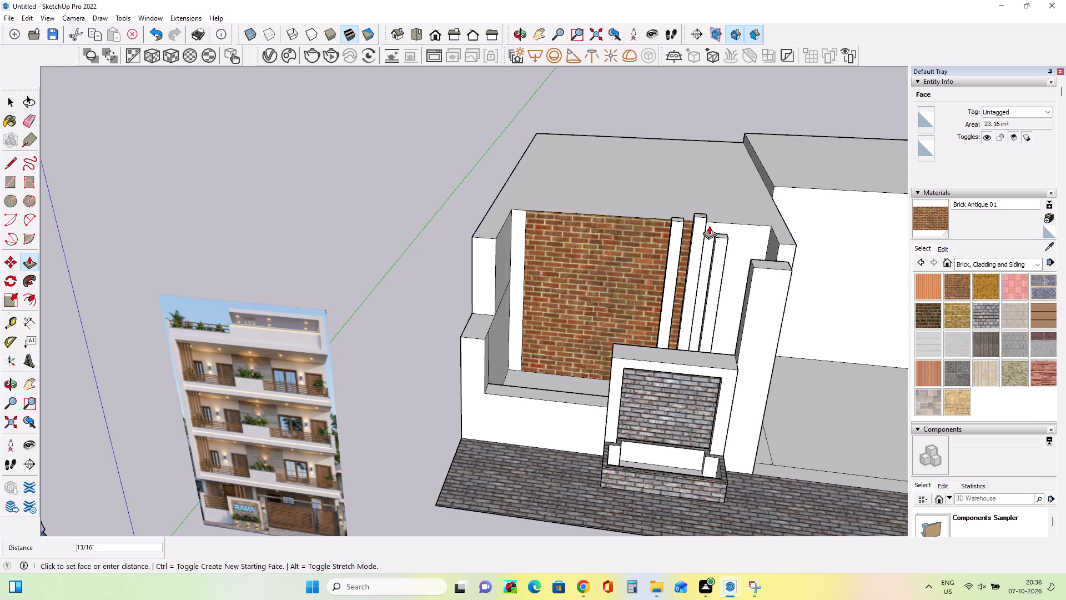
pyautogui.click(718, 233)
pyautogui.click(673, 217)
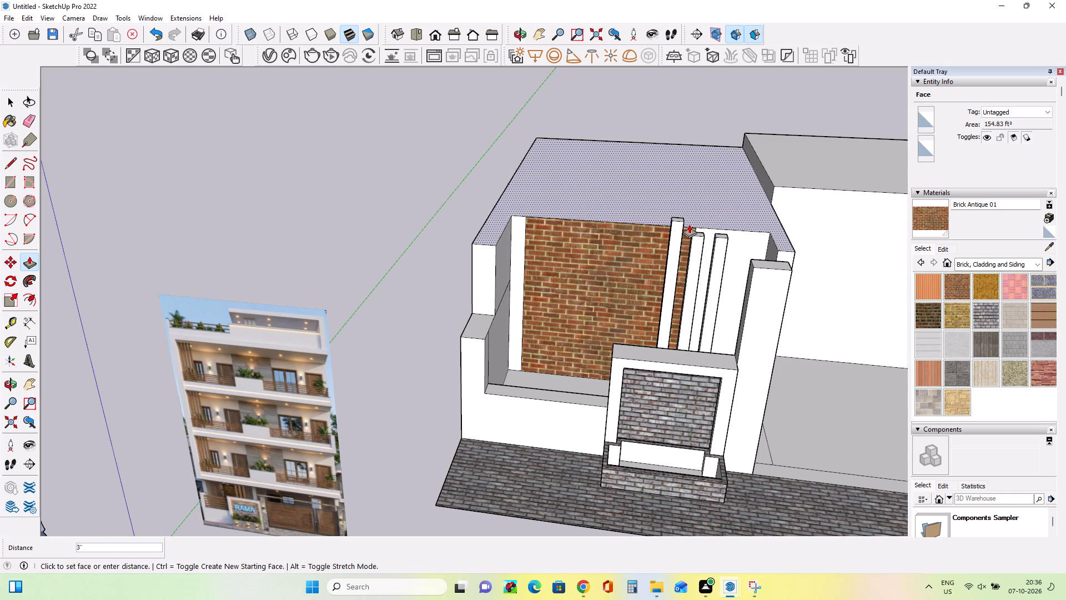
pyautogui.press('Escape')
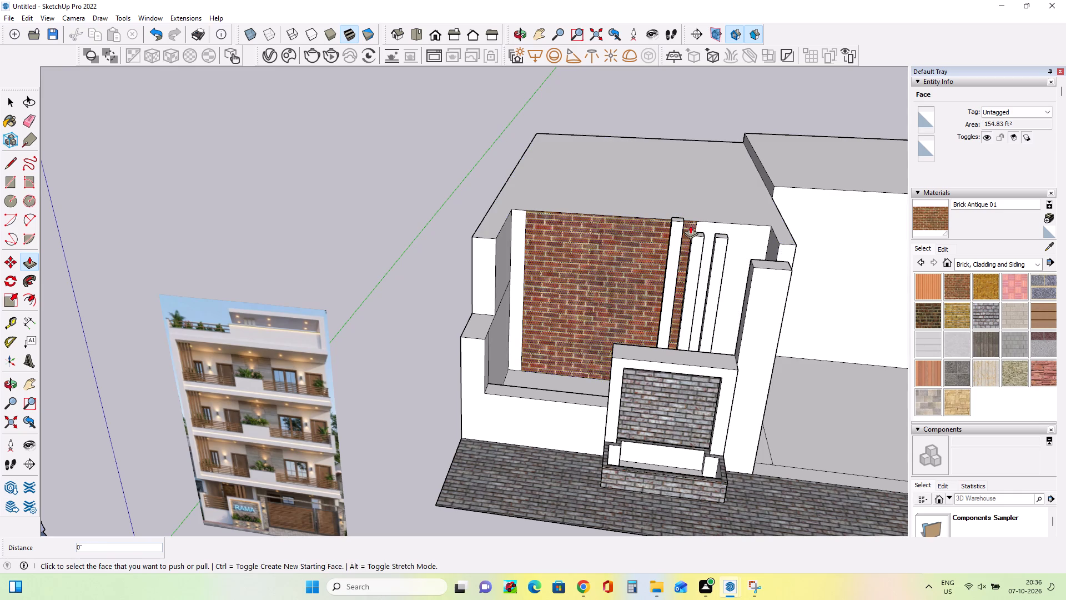
pyautogui.moveTo(691, 221); pyautogui.dragTo(706, 293, button='middle')
pyautogui.click(681, 221)
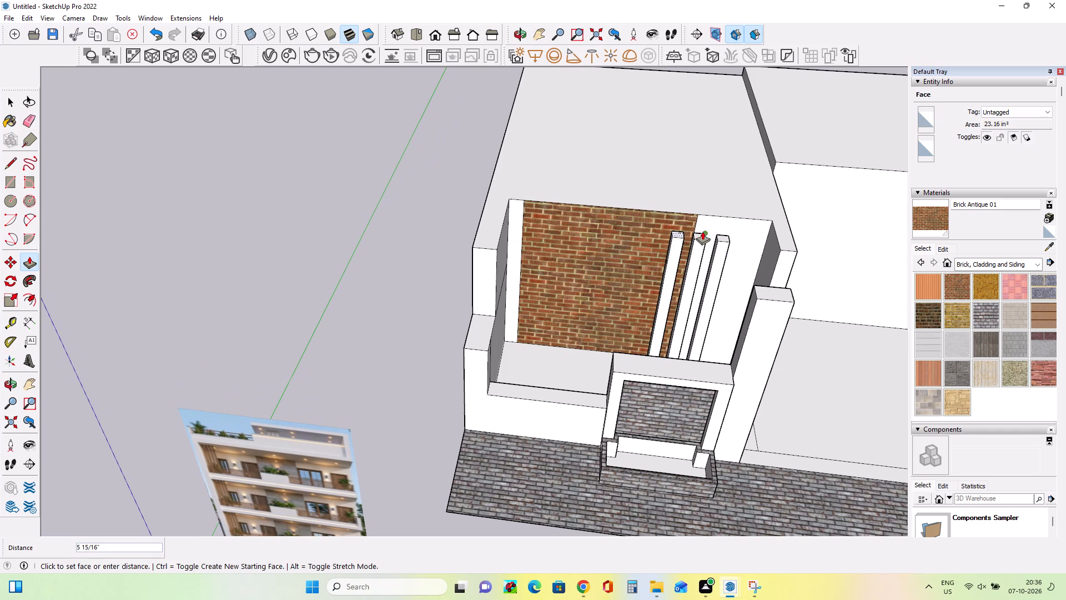
pyautogui.click(702, 232)
# Push/Pull the top face of the right-hand block down 5 15/16" level with the lowered porch block.
pyautogui.scroll(-9, 601, 250)
pyautogui.click(705, 197)
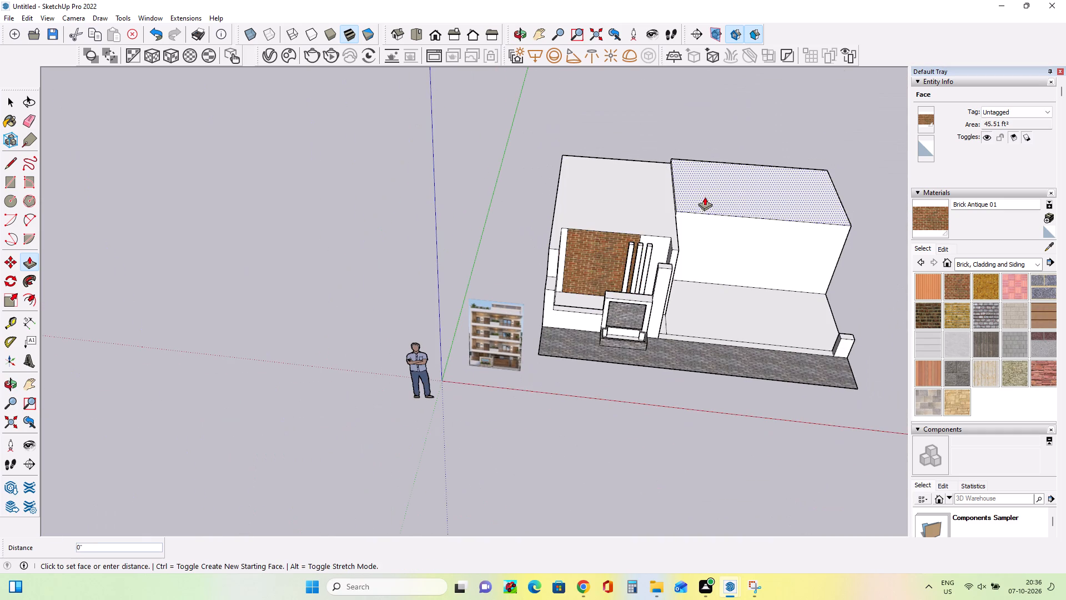
pyautogui.click(665, 212)
# Push/Pull the top face of the block above the brick porch wall down a further 6 1/16".
pyautogui.moveTo(671, 281); pyautogui.dragTo(642, 187, button='middle')
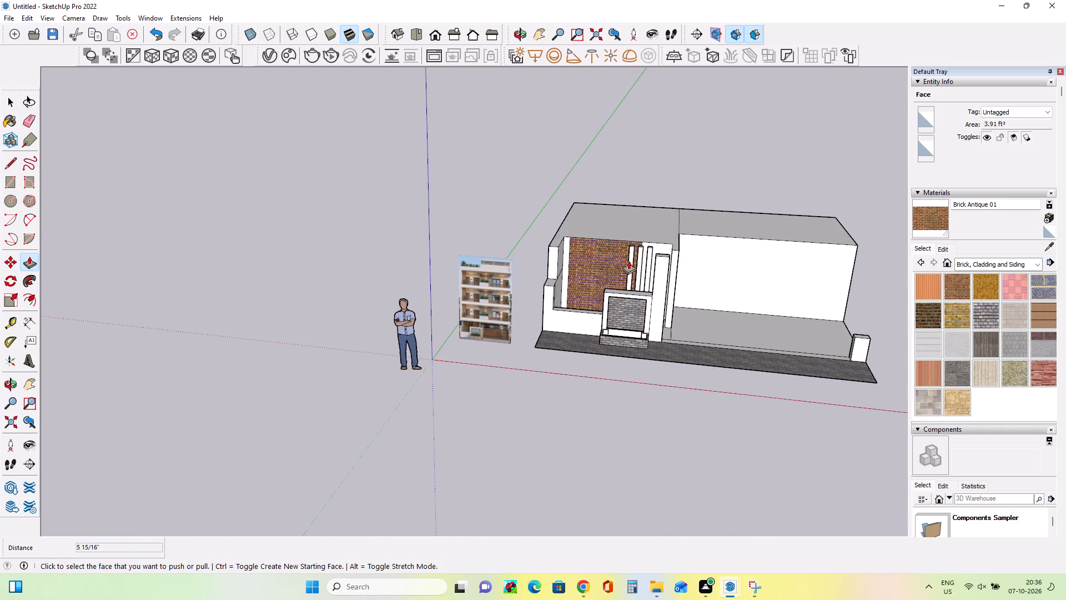
pyautogui.scroll(1, 602, 317)
pyautogui.moveTo(602, 317); pyautogui.dragTo(622, 276, button='middle')
pyautogui.scroll(4, 588, 272)
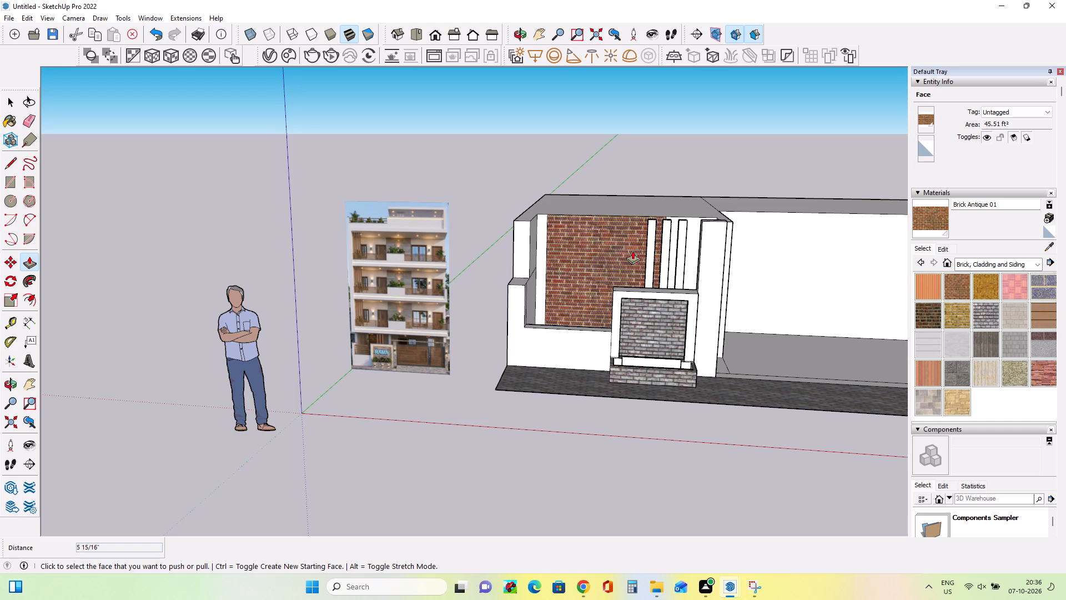
pyautogui.moveTo(633, 251); pyautogui.dragTo(646, 267, button='middle')
pyautogui.click(614, 200)
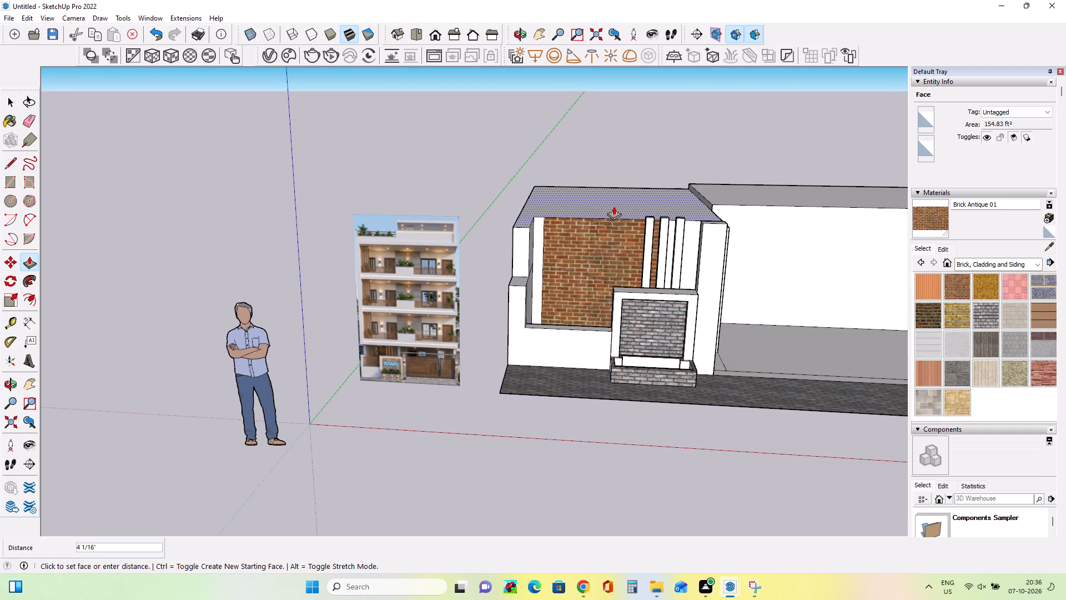
pyautogui.click(615, 208)
# Push/Pull the right-hand block's top face down 6 1/16" to match the porch block.
pyautogui.moveTo(747, 231); pyautogui.dragTo(757, 271, button='middle')
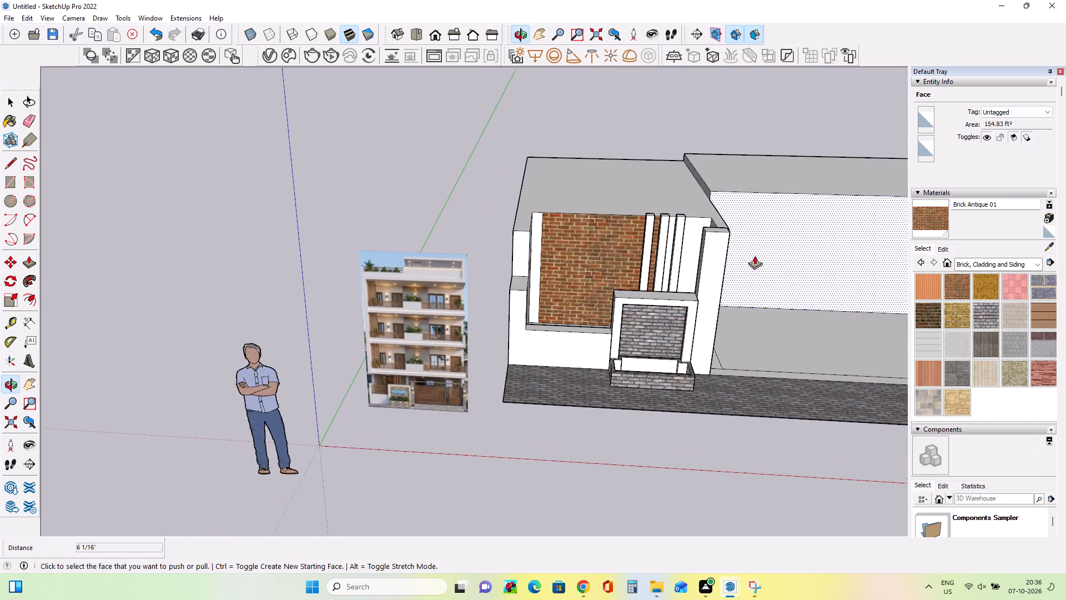
pyautogui.click(717, 176)
pyautogui.click(693, 185)
# Push/Pull the tops of the three vertical slats down 6 1/16" each to follow the lowered porch block.
pyautogui.moveTo(718, 232); pyautogui.dragTo(758, 319, button='middle')
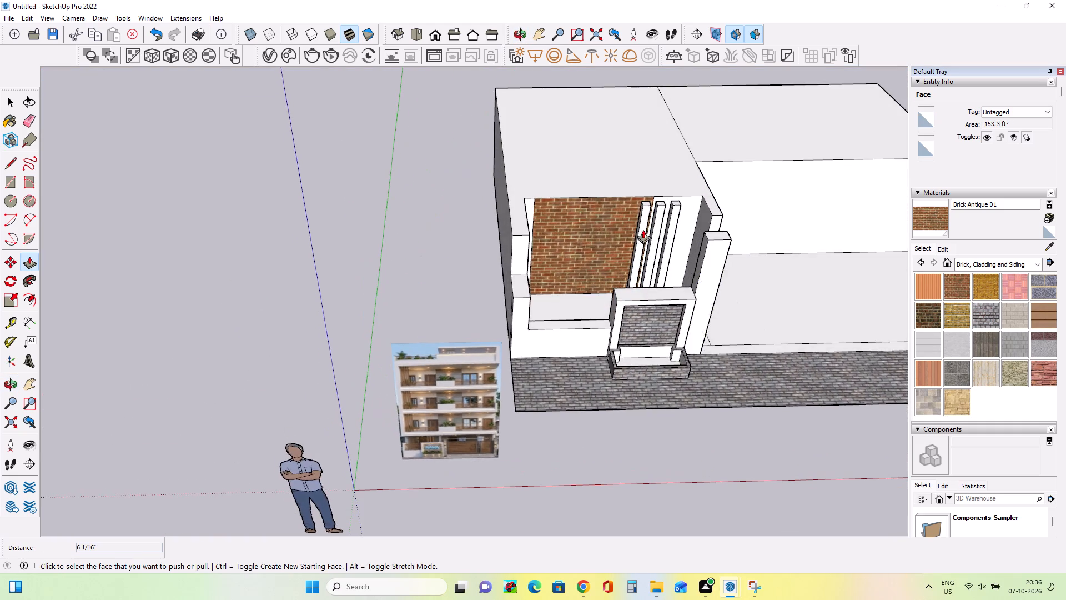
pyautogui.scroll(8, 644, 216)
pyautogui.click(651, 188)
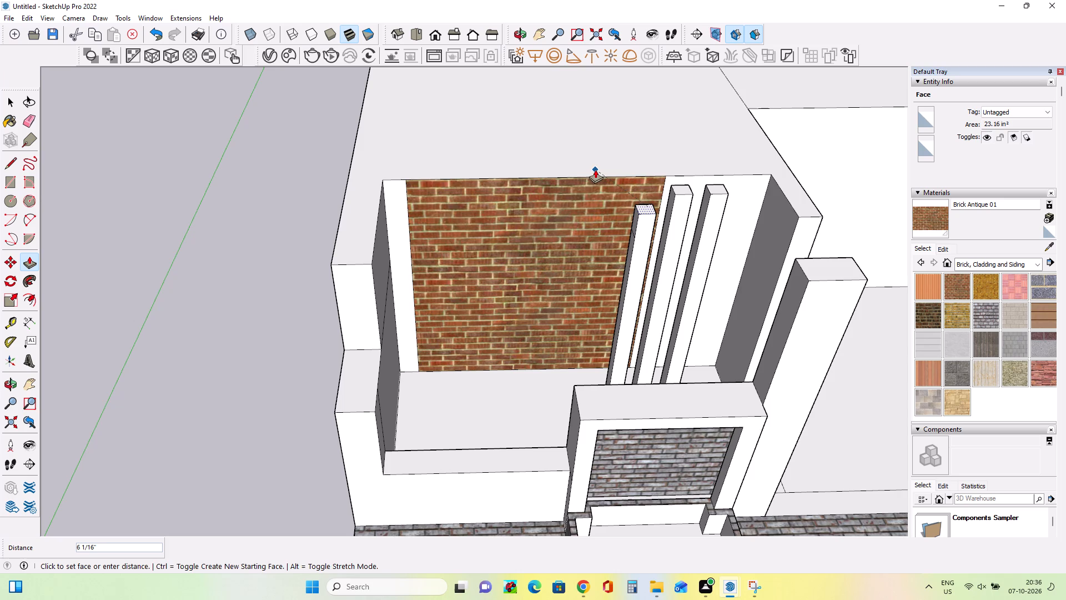
pyautogui.click(595, 169)
pyautogui.click(682, 190)
pyautogui.click(616, 167)
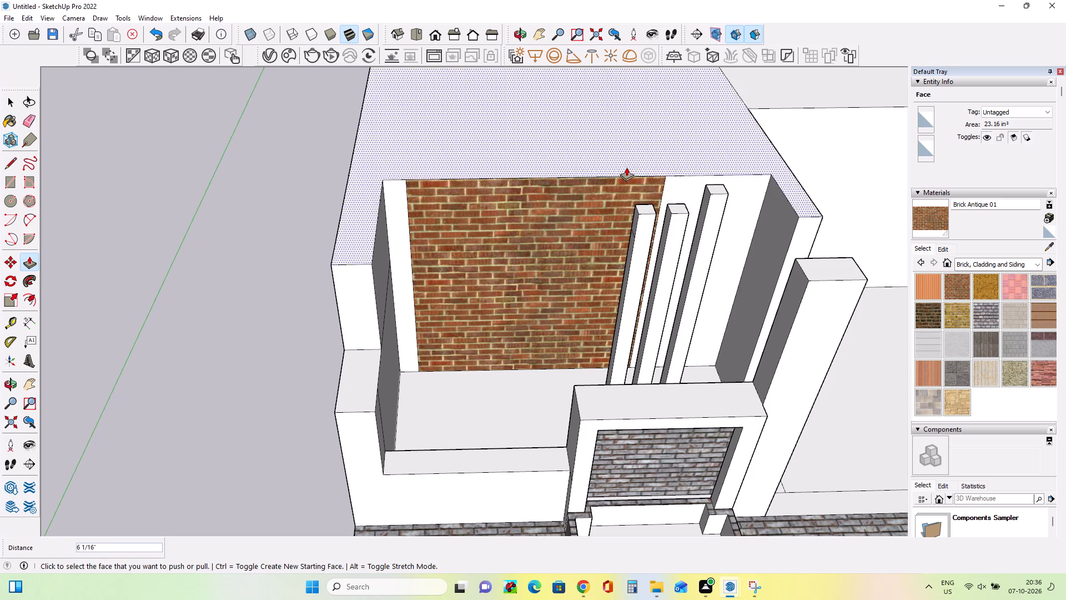
pyautogui.click(717, 188)
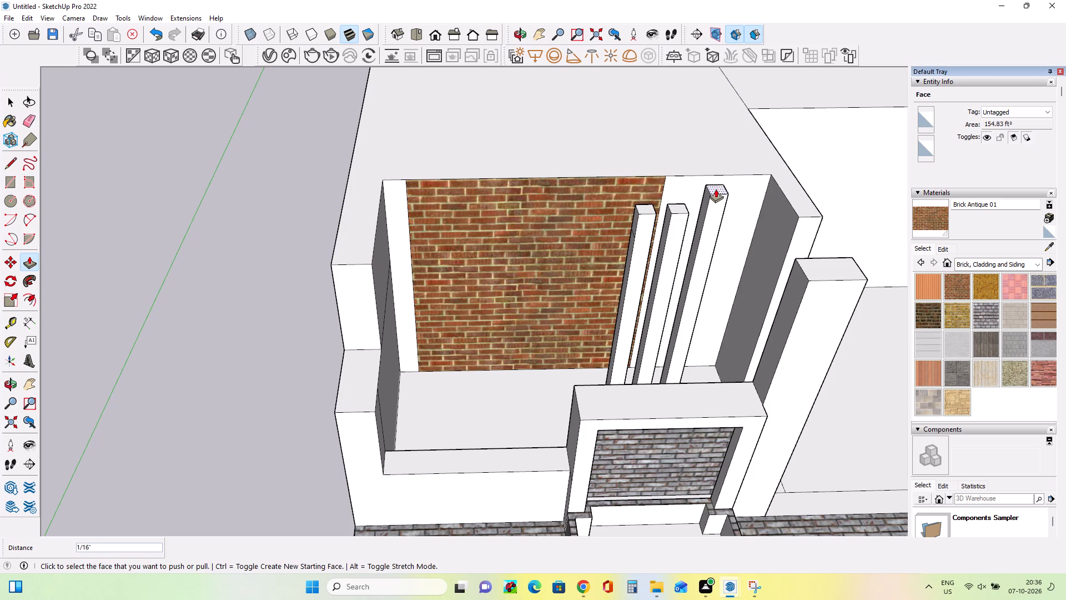
pyautogui.click(716, 189)
pyautogui.click(643, 167)
# Compare the modelled ground floor with the gate area and the wall openings behind it in the reference image.
pyautogui.scroll(-10, 575, 261)
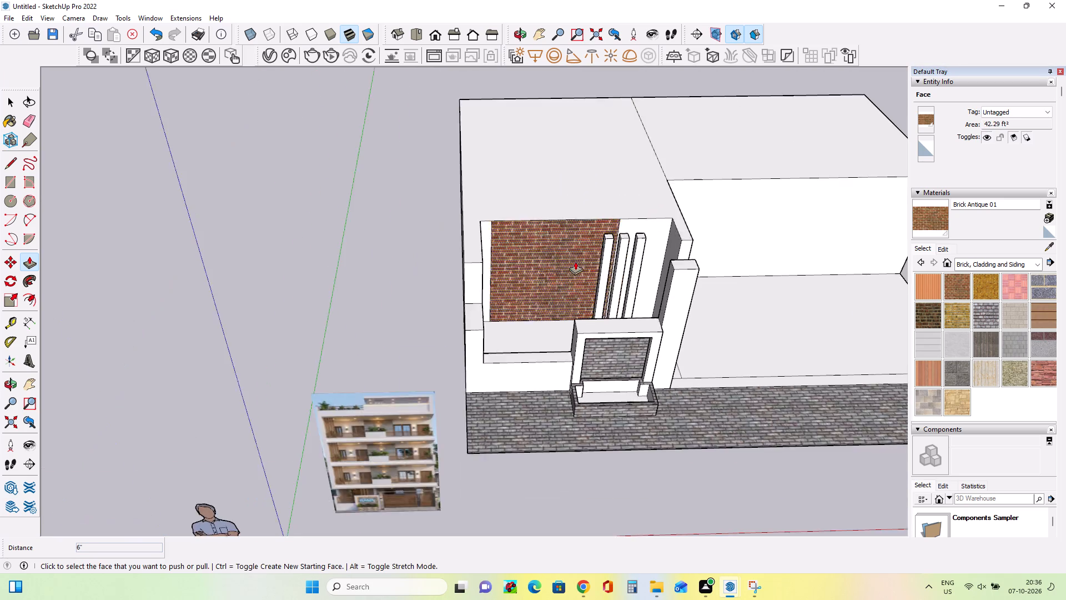
pyautogui.scroll(-4, 575, 261)
pyautogui.moveTo(724, 303); pyautogui.dragTo(633, 203, button='middle')
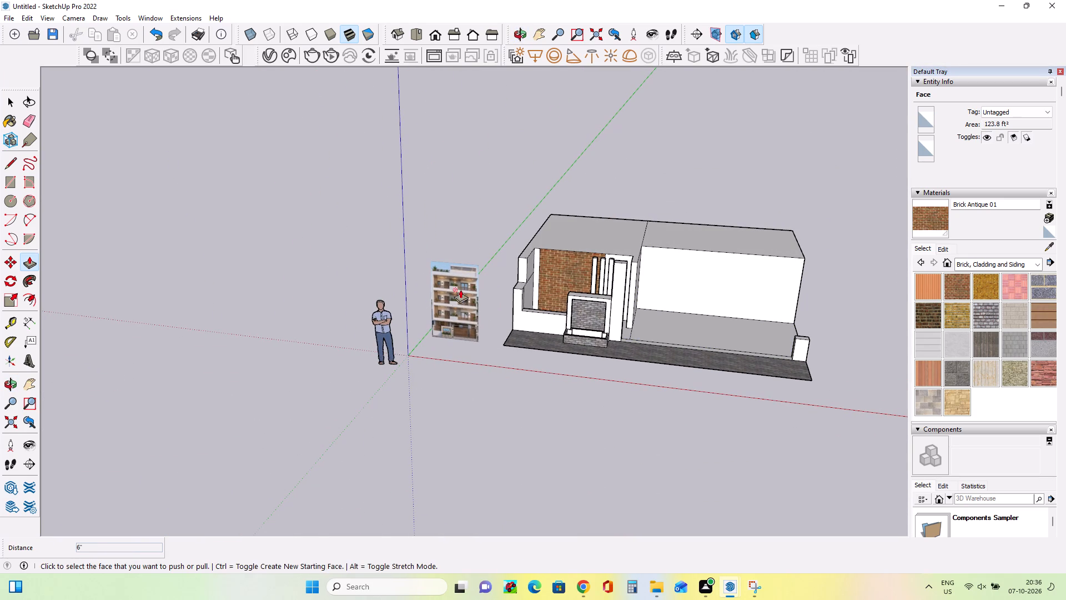
pyautogui.click(38, 381)
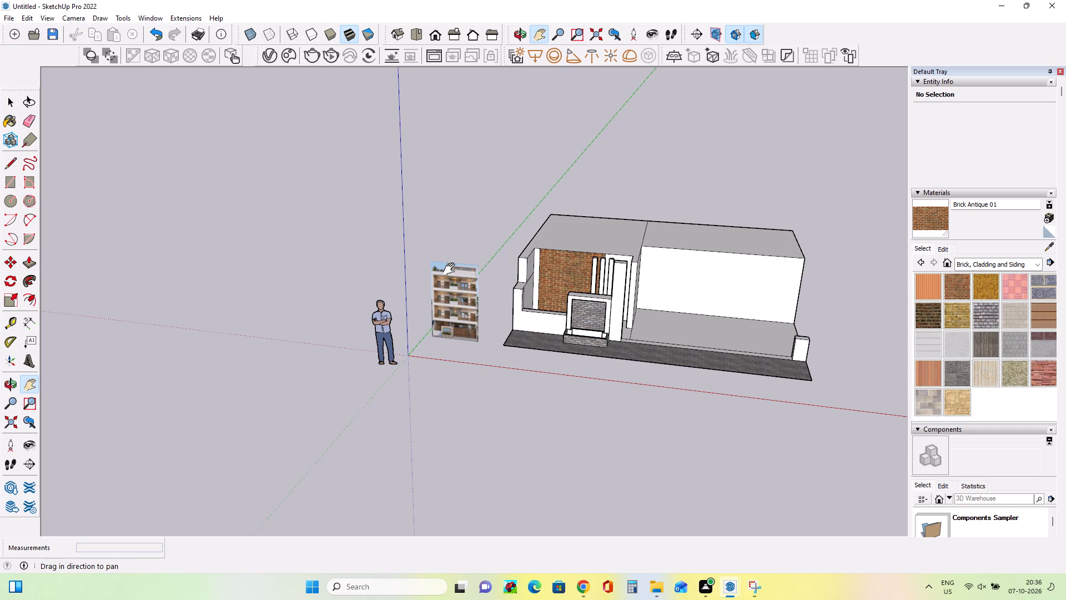
pyautogui.moveTo(569, 238); pyautogui.dragTo(375, 250)
pyautogui.moveTo(497, 291); pyautogui.dragTo(666, 292, button='middle')
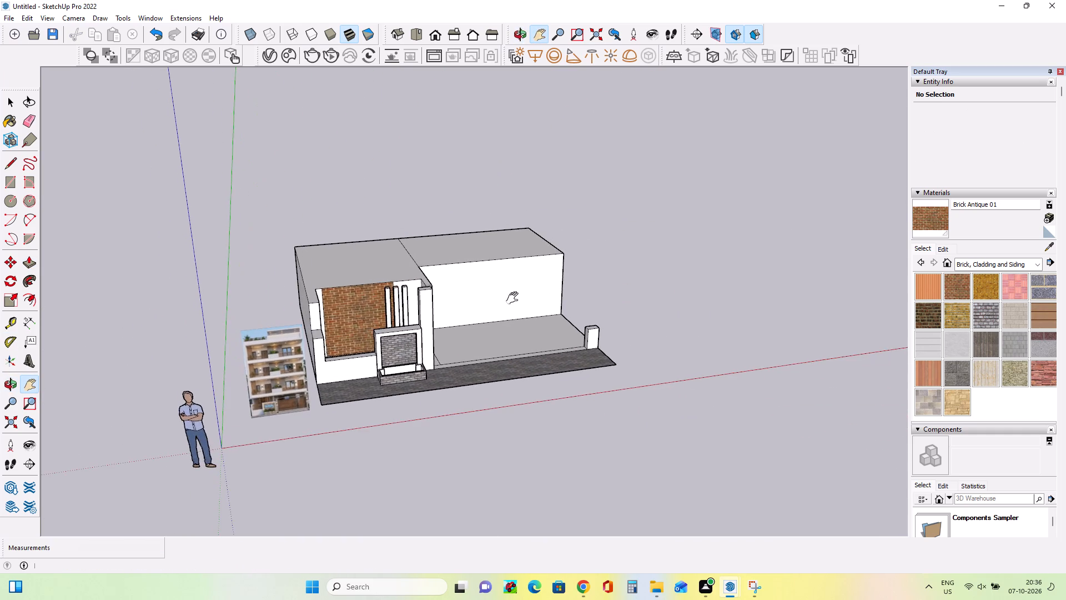
pyautogui.scroll(4, 491, 311)
pyautogui.scroll(-4, 383, 379)
pyautogui.scroll(-3, 449, 371)
pyautogui.scroll(4, 311, 425)
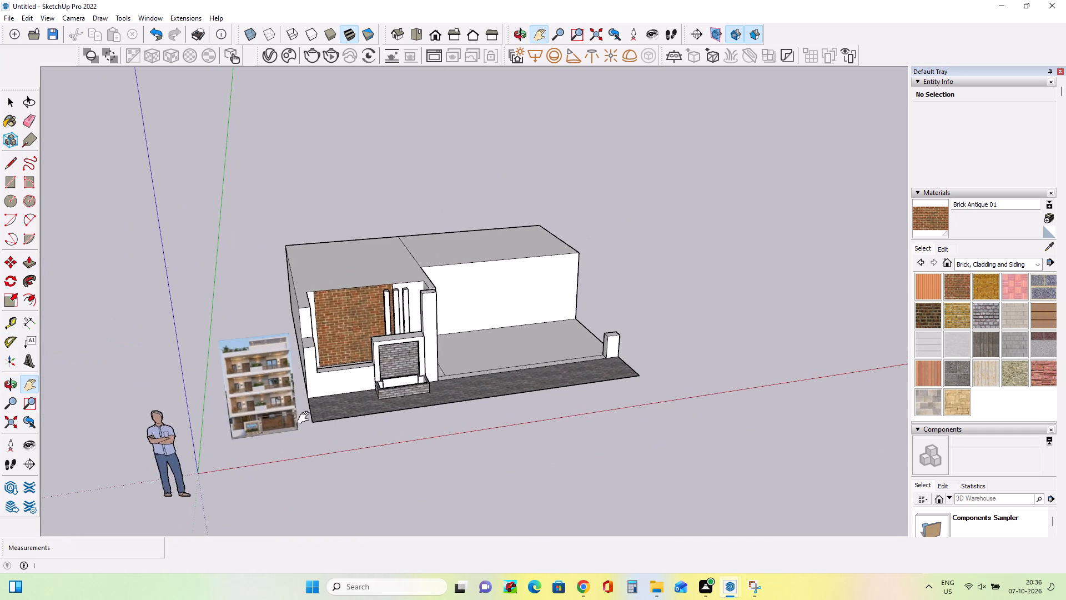
pyautogui.scroll(14, 291, 413)
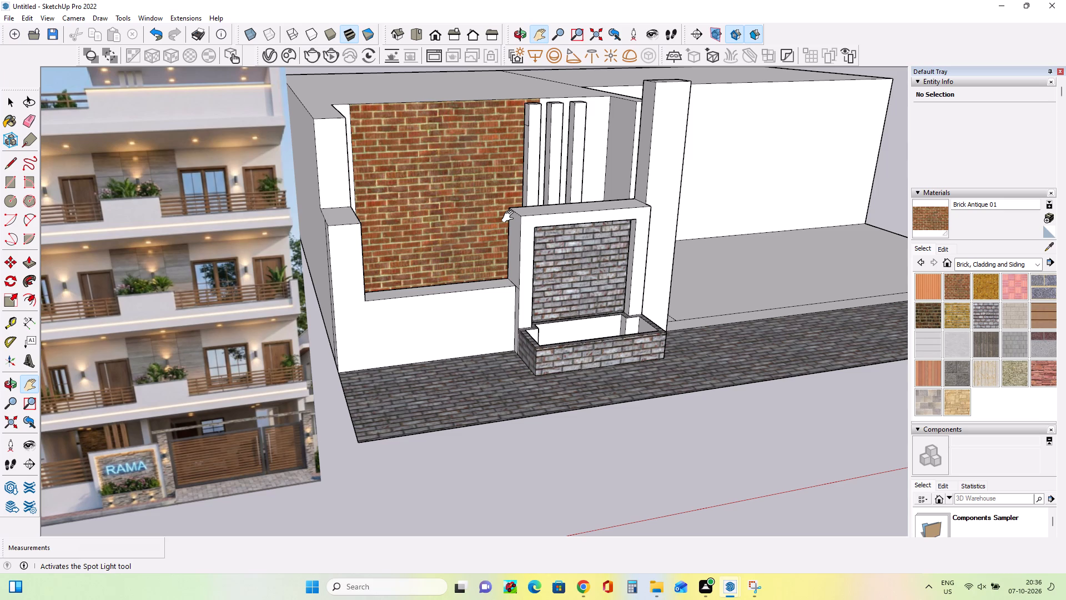
pyautogui.scroll(-4, 572, 193)
pyautogui.scroll(3, 547, 216)
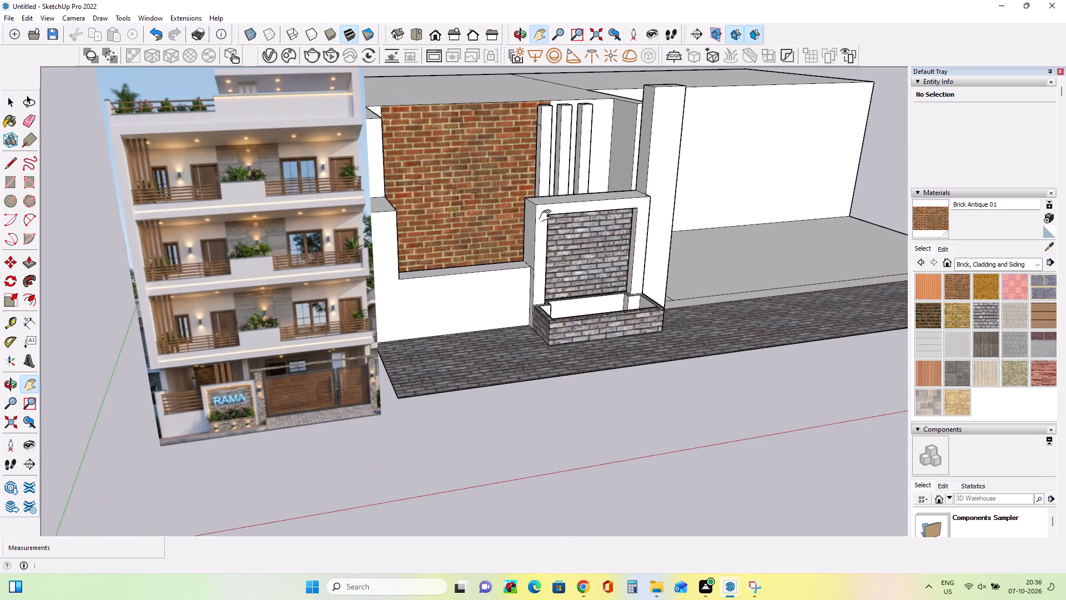
pyautogui.moveTo(547, 216); pyautogui.dragTo(485, 234, button='middle')
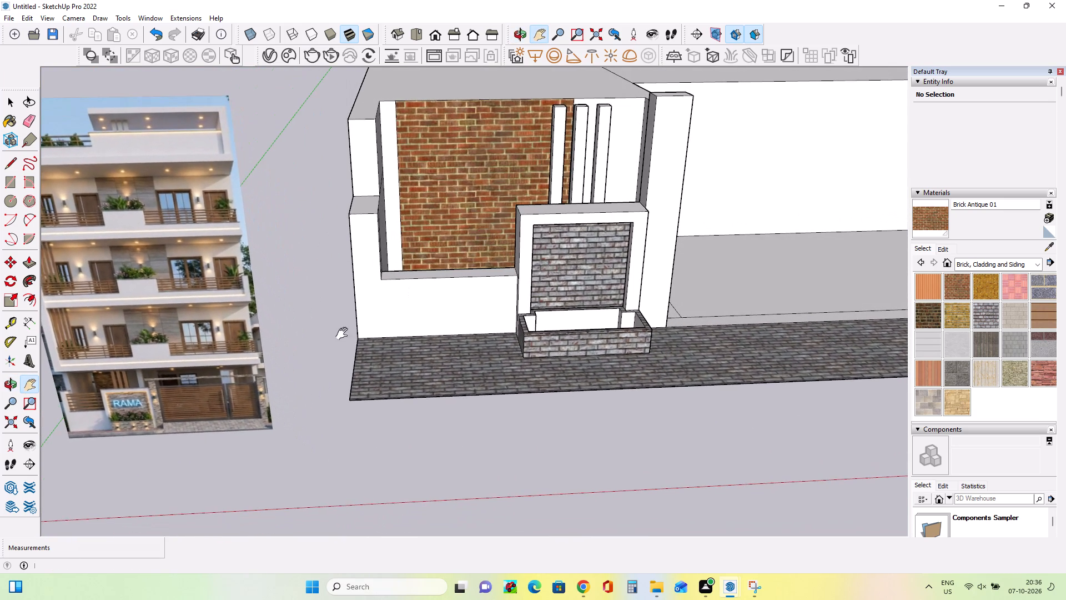
pyautogui.scroll(4, 257, 381)
pyautogui.scroll(9, 213, 412)
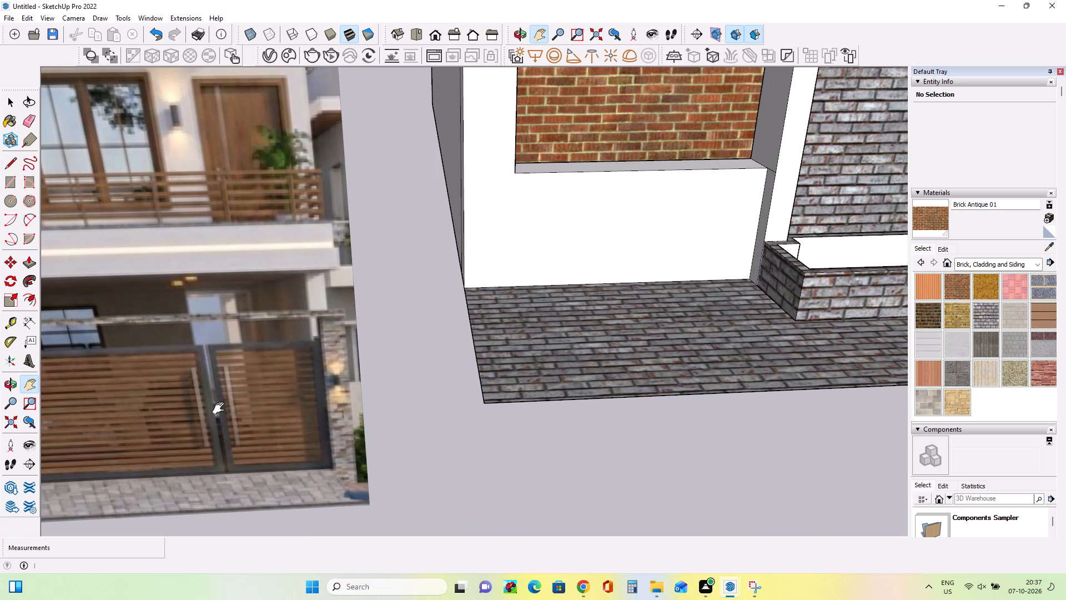
pyautogui.scroll(-18, 221, 408)
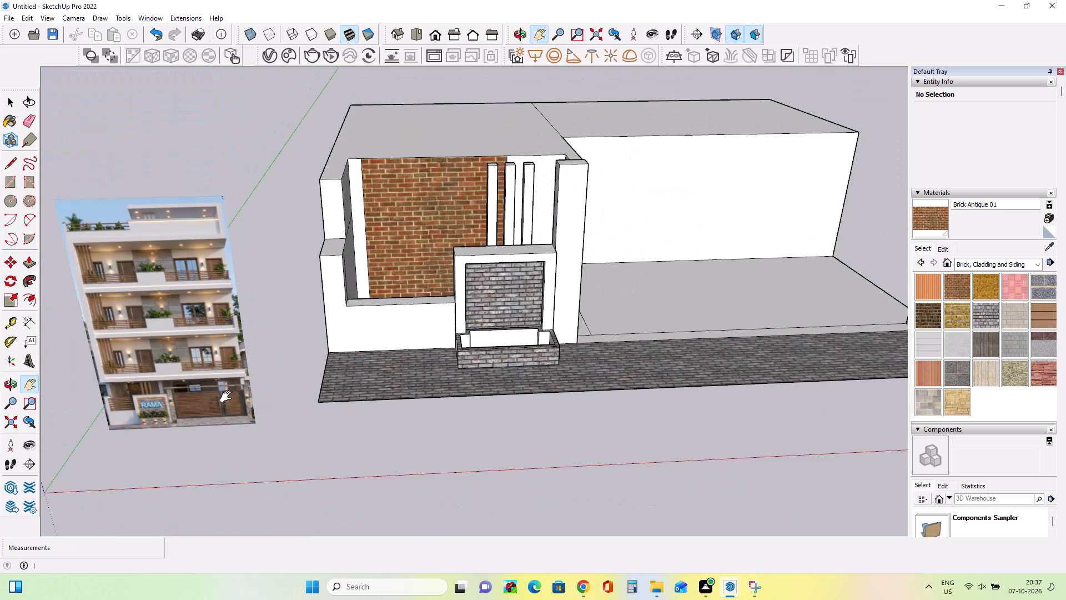
pyautogui.scroll(4, 239, 364)
pyautogui.scroll(-9, 239, 364)
pyautogui.moveTo(734, 284); pyautogui.dragTo(661, 277, button='middle')
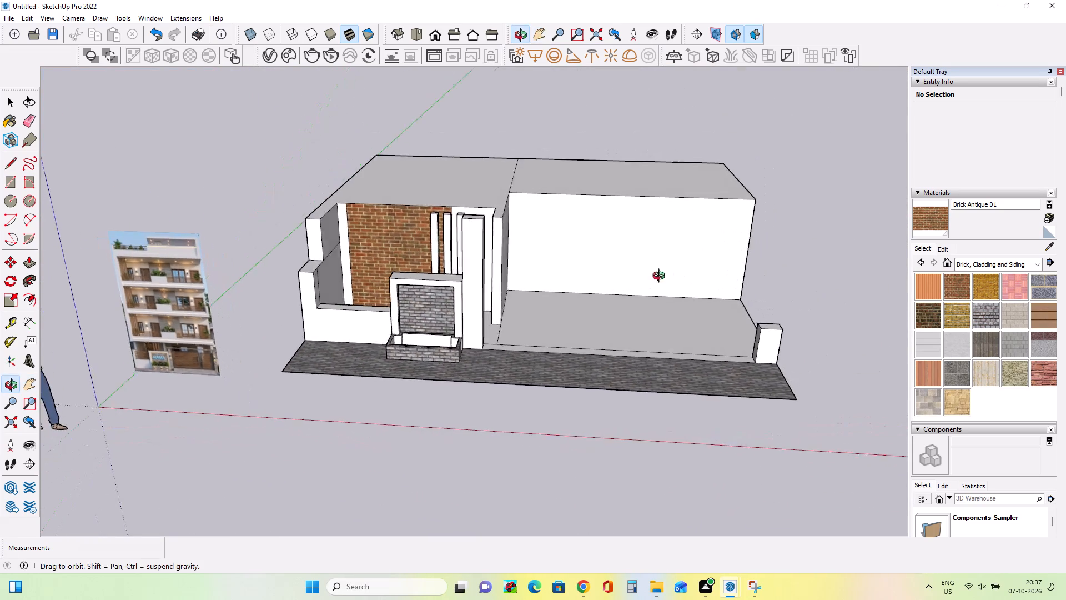
pyautogui.moveTo(661, 277); pyautogui.dragTo(655, 278, button='middle')
# Draw three opening rectangles on the right-hand block's front wall: door about 3' 2" × 5' 2", window 2' 11" × 3' 10", doorway 3' 6" × 5' 2".
pyautogui.click(10, 177)
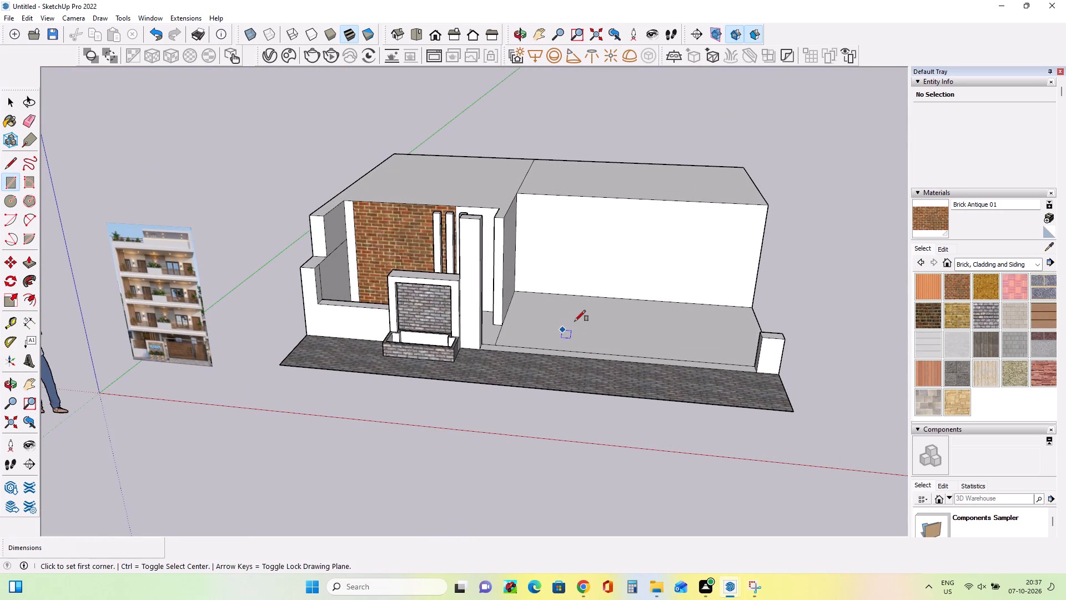
pyautogui.click(532, 292)
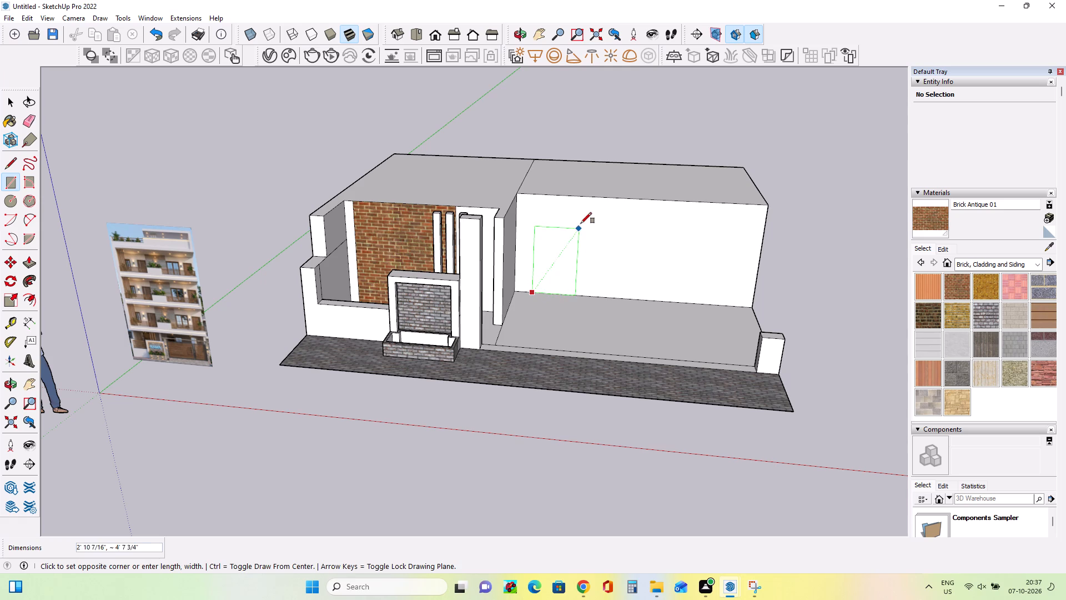
pyautogui.click(586, 217)
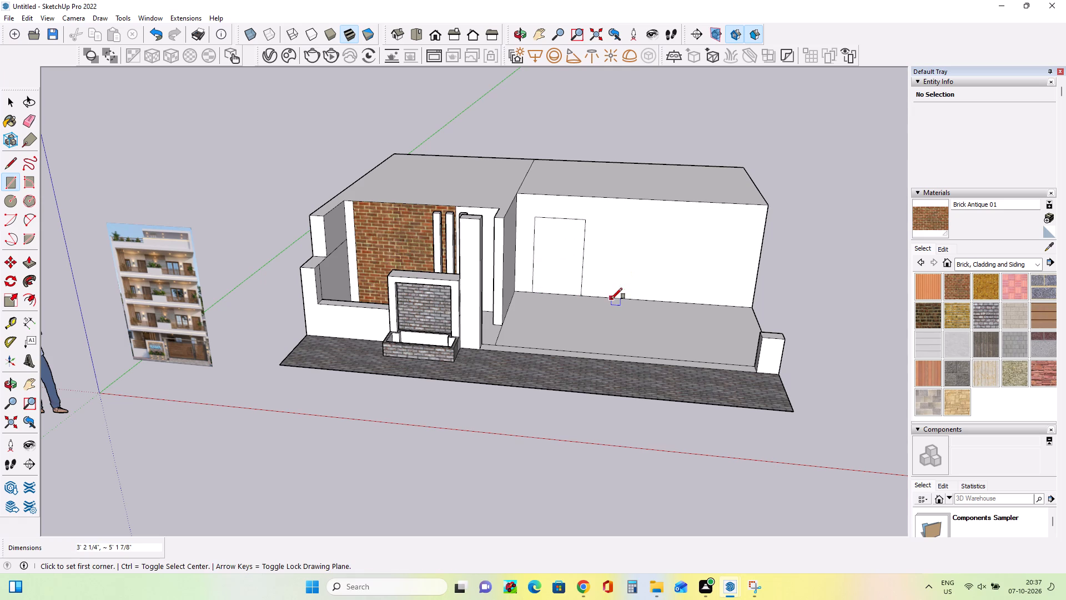
pyautogui.click(606, 278)
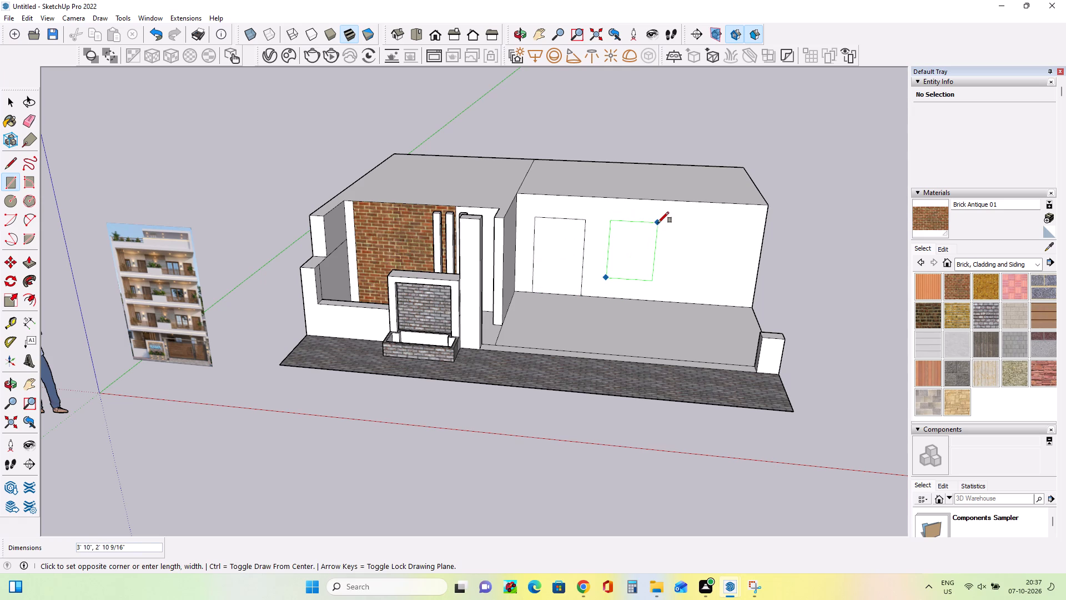
pyautogui.click(658, 223)
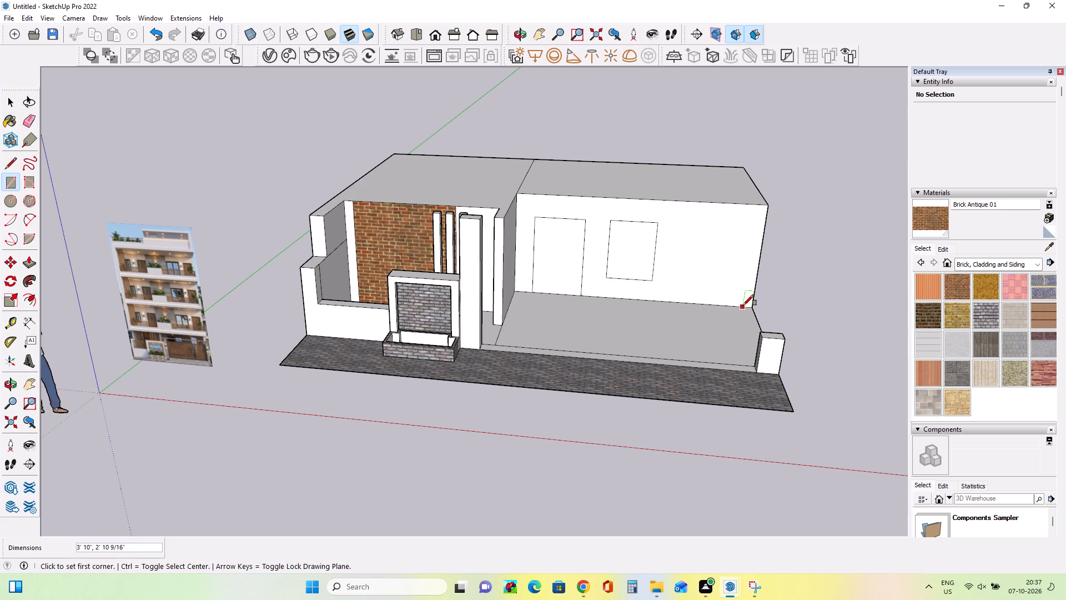
pyautogui.click(743, 306)
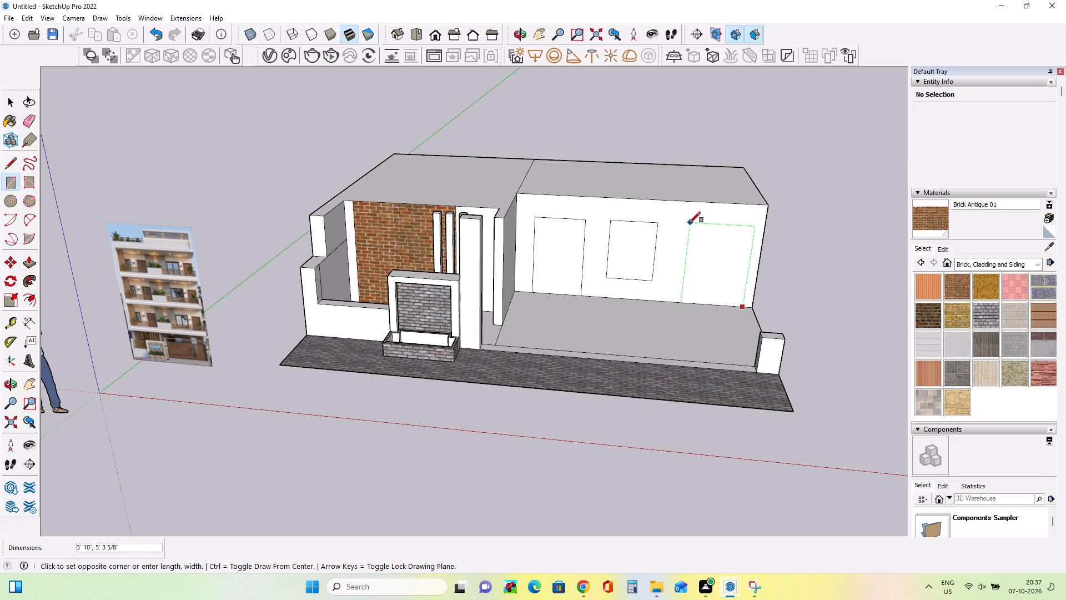
pyautogui.click(695, 226)
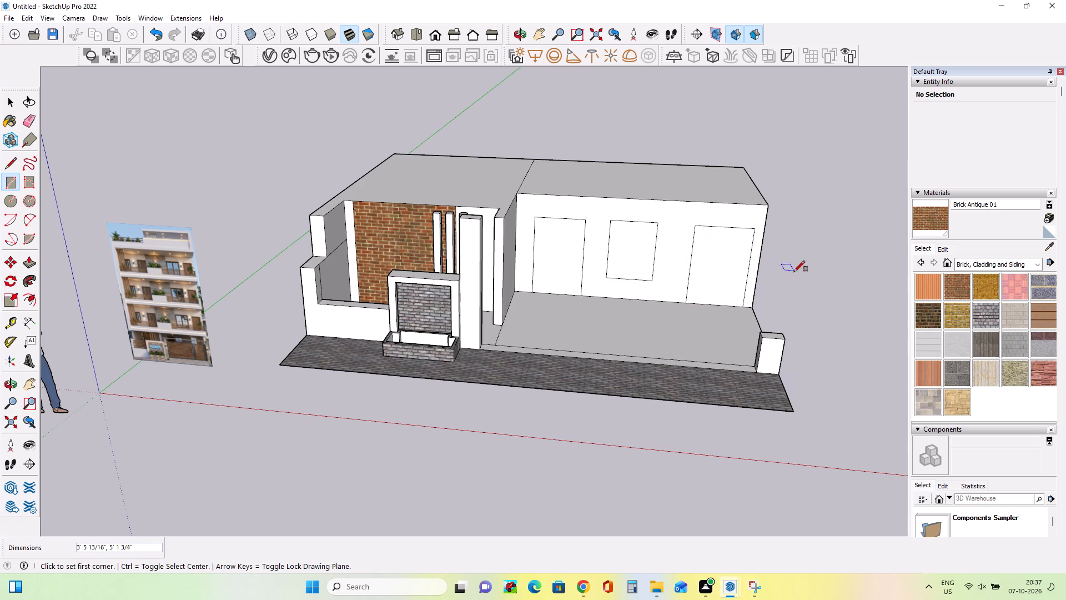
# Push/Pull the door rectangle 1' 6 5/8" into the front wall and recess the neighbouring window rectangle too.
pyautogui.moveTo(792, 270); pyautogui.dragTo(823, 273, button='middle')
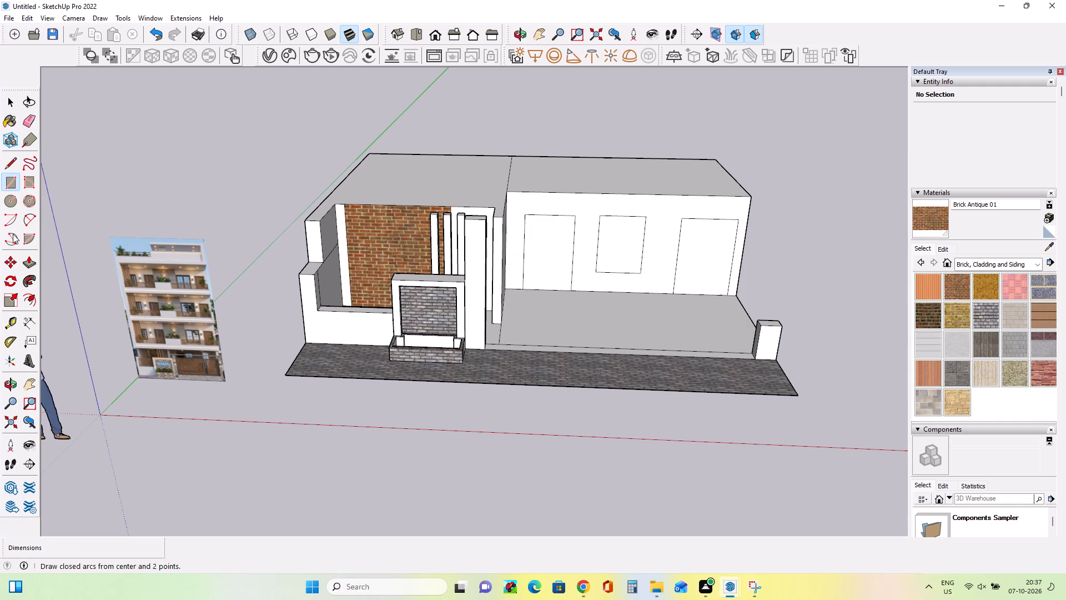
pyautogui.click(34, 267)
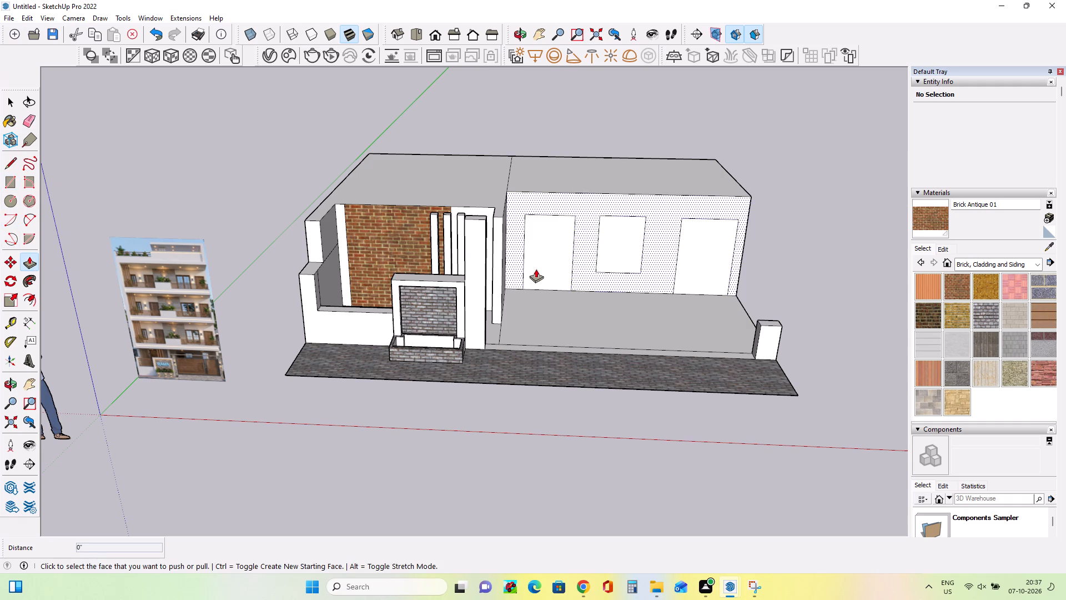
pyautogui.click(536, 269)
pyautogui.click(542, 261)
pyautogui.click(605, 256)
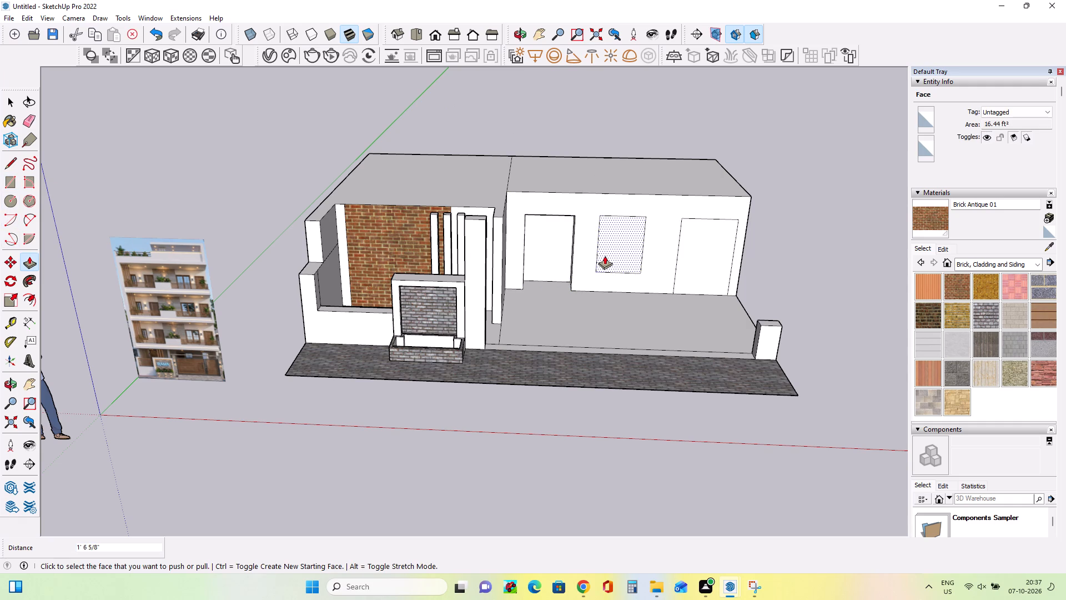
pyautogui.click(605, 251)
# Cut the doorway rectangle at the wall's far right end through the block, finishing with a push of about 4' 5 9/16".
pyautogui.click(698, 264)
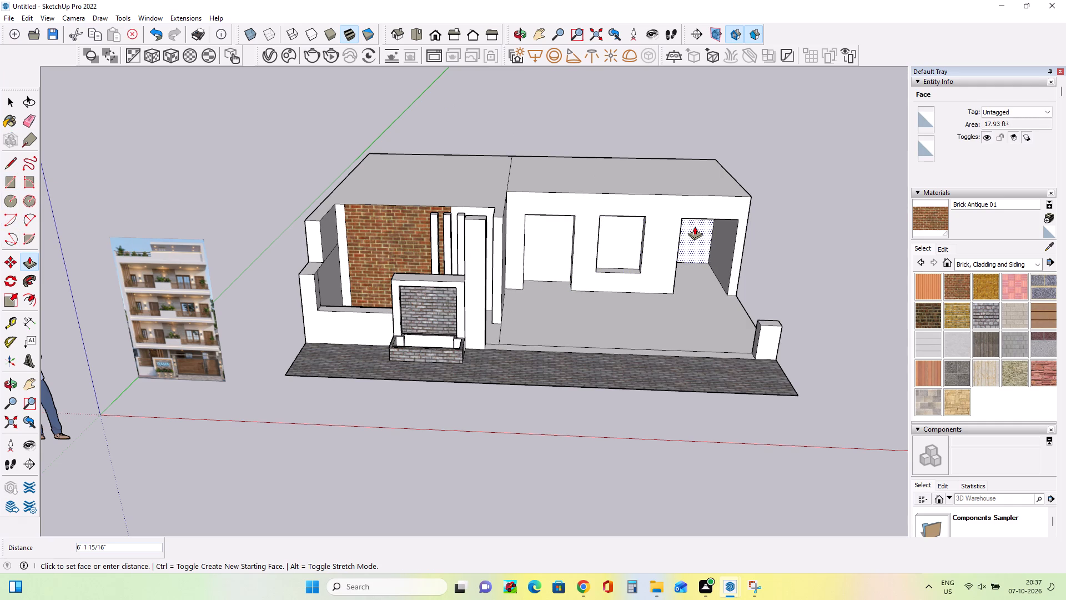
pyautogui.click(695, 229)
pyautogui.moveTo(732, 273); pyautogui.dragTo(674, 250, button='middle')
pyautogui.click(717, 254)
pyautogui.click(720, 236)
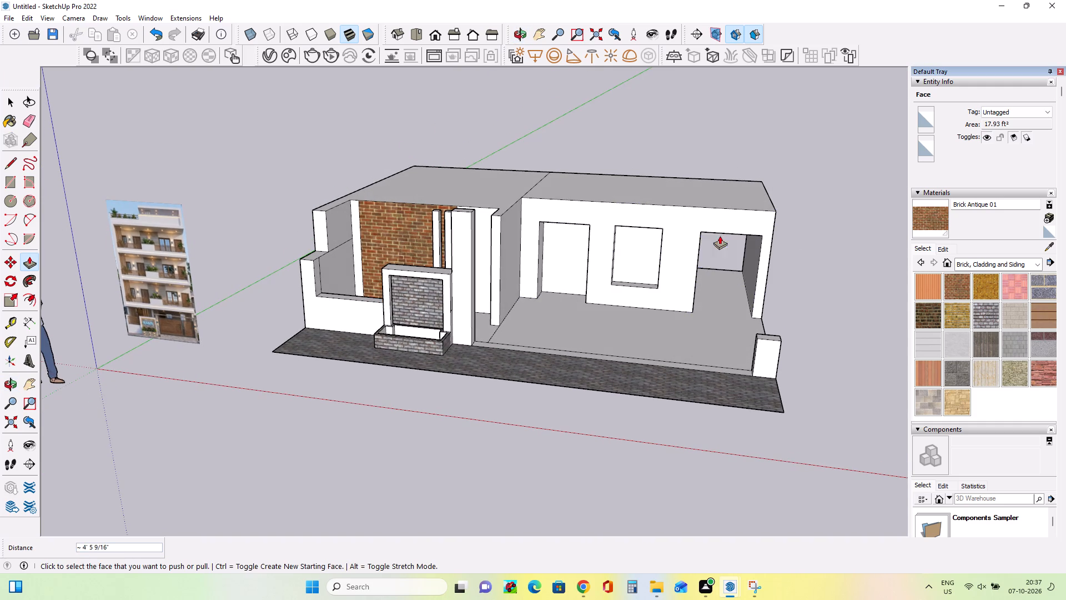
# Examine the block's new openings from behind and in front, and check the gate area in the reference image.
pyautogui.moveTo(758, 281); pyautogui.dragTo(227, 293, button='middle')
pyautogui.moveTo(589, 351); pyautogui.dragTo(557, 336, button='middle')
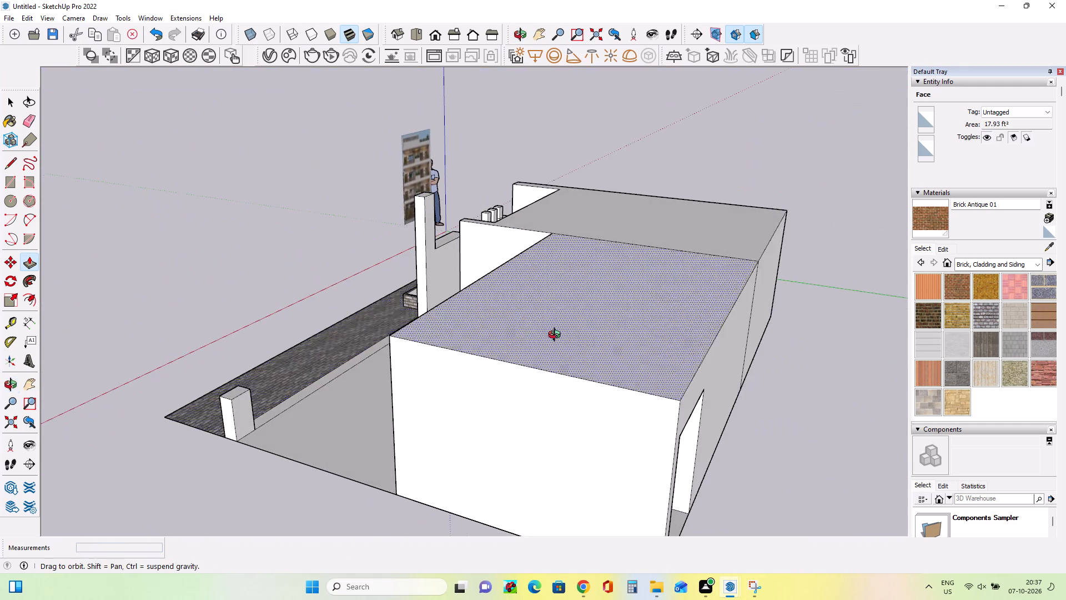
pyautogui.moveTo(557, 336); pyautogui.dragTo(463, 291, button='middle')
pyautogui.moveTo(424, 384); pyautogui.dragTo(1038, 319, button='middle')
pyautogui.moveTo(780, 288); pyautogui.dragTo(866, 353, button='middle')
pyautogui.scroll(1, 684, 278)
pyautogui.moveTo(684, 278); pyautogui.dragTo(685, 305, button='middle')
pyautogui.scroll(-3, 697, 279)
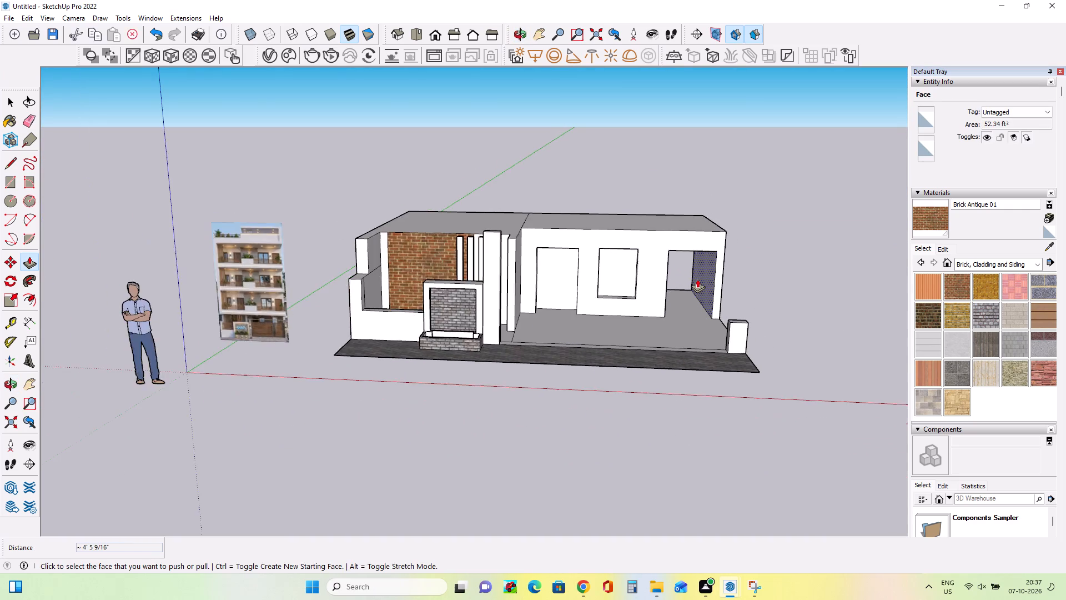
pyautogui.scroll(-4, 641, 274)
pyautogui.scroll(5, 447, 263)
pyautogui.scroll(12, 387, 321)
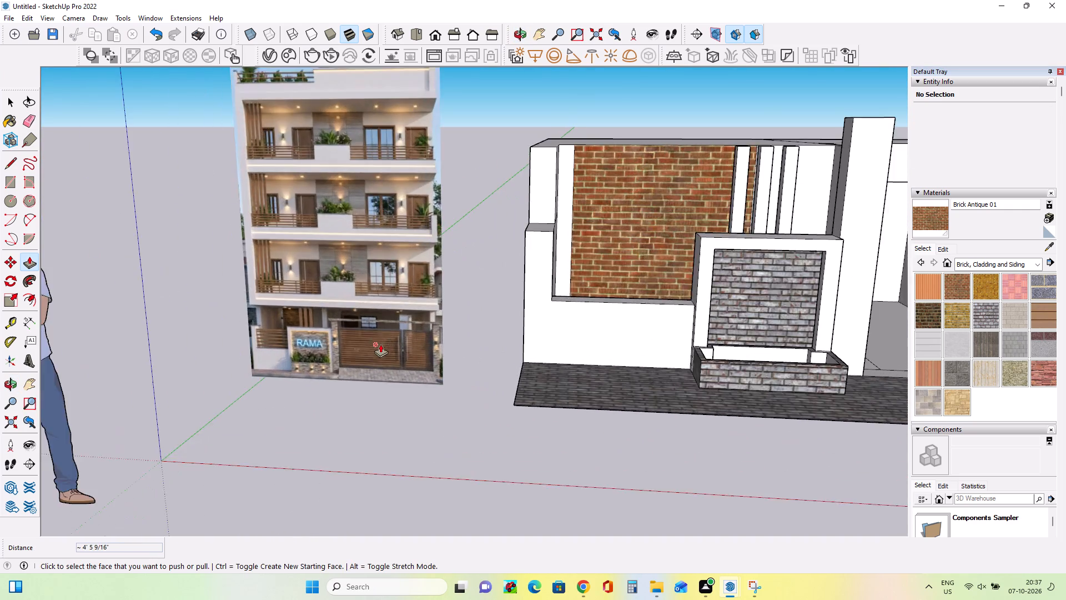
# Push/Pull the outer side wall's inner face at the far-right doorway 6 1/8" into the passage.
pyautogui.scroll(9, 380, 344)
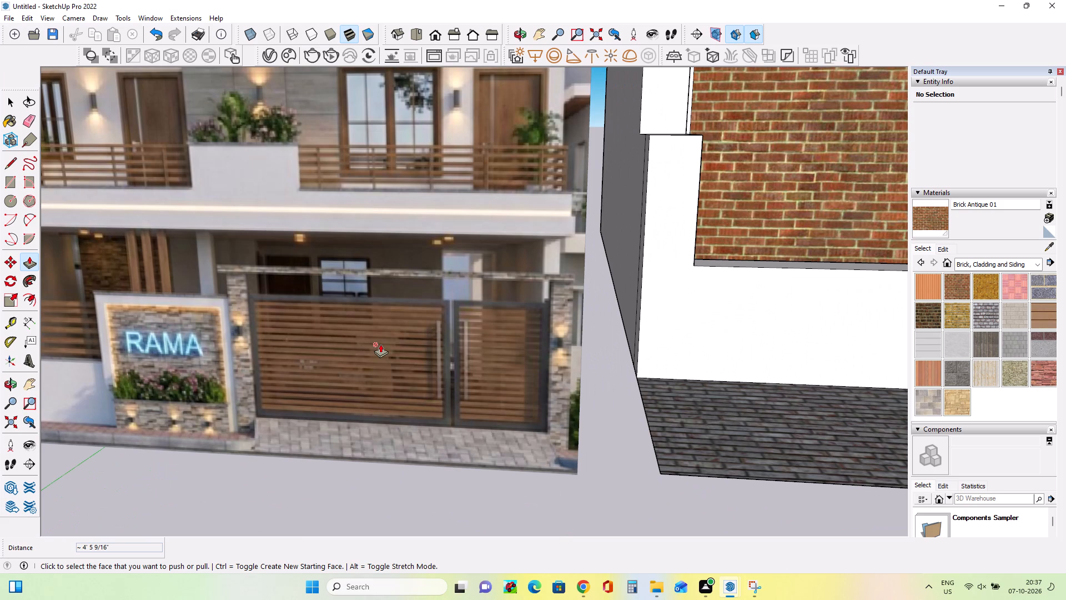
pyautogui.scroll(-20, 380, 344)
pyautogui.scroll(-6, 380, 344)
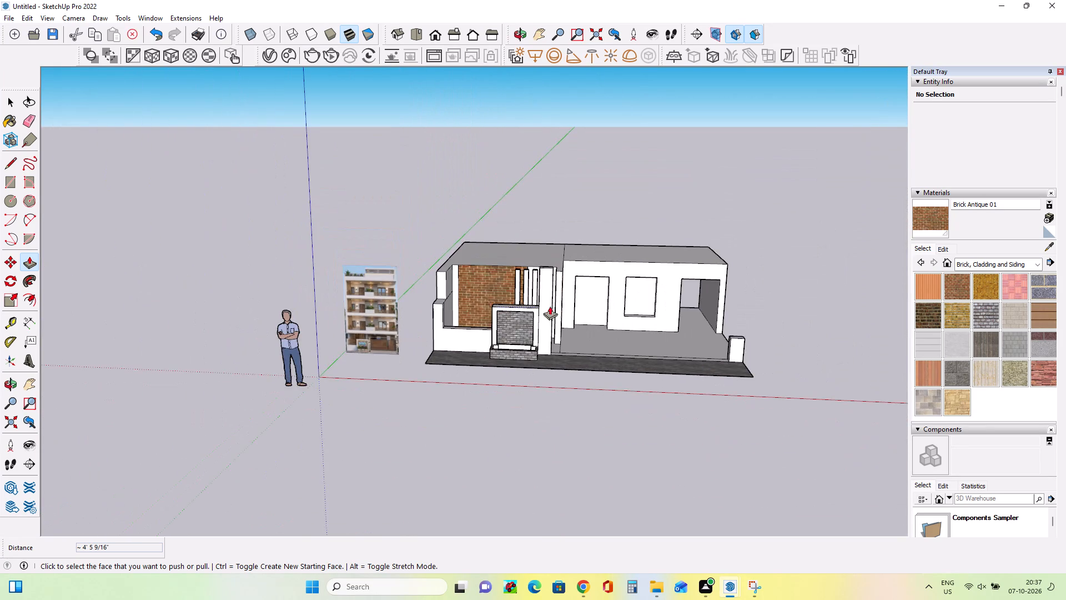
pyautogui.moveTo(551, 306); pyautogui.dragTo(495, 316, button='middle')
pyautogui.scroll(4, 732, 296)
pyautogui.moveTo(700, 331); pyautogui.dragTo(722, 314, button='middle')
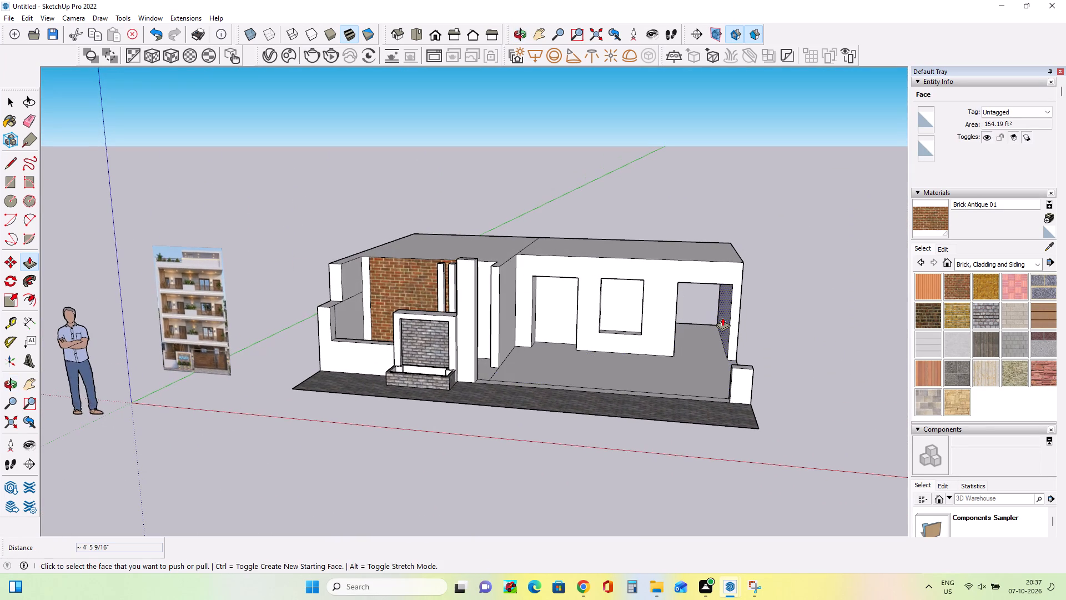
pyautogui.click(722, 317)
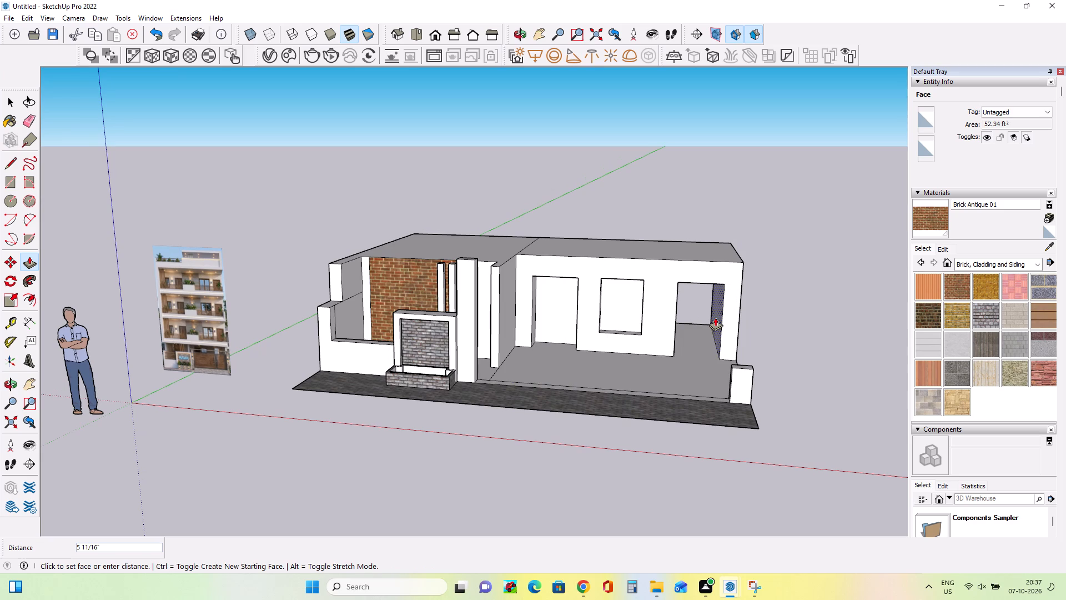
pyautogui.click(715, 317)
# Examine the gate and pillar area in the reference image and compare it with the modelled ground floor.
pyautogui.moveTo(527, 346); pyautogui.dragTo(572, 329, button='middle')
pyautogui.moveTo(575, 310); pyautogui.dragTo(601, 351, button='middle')
pyautogui.scroll(1, 237, 397)
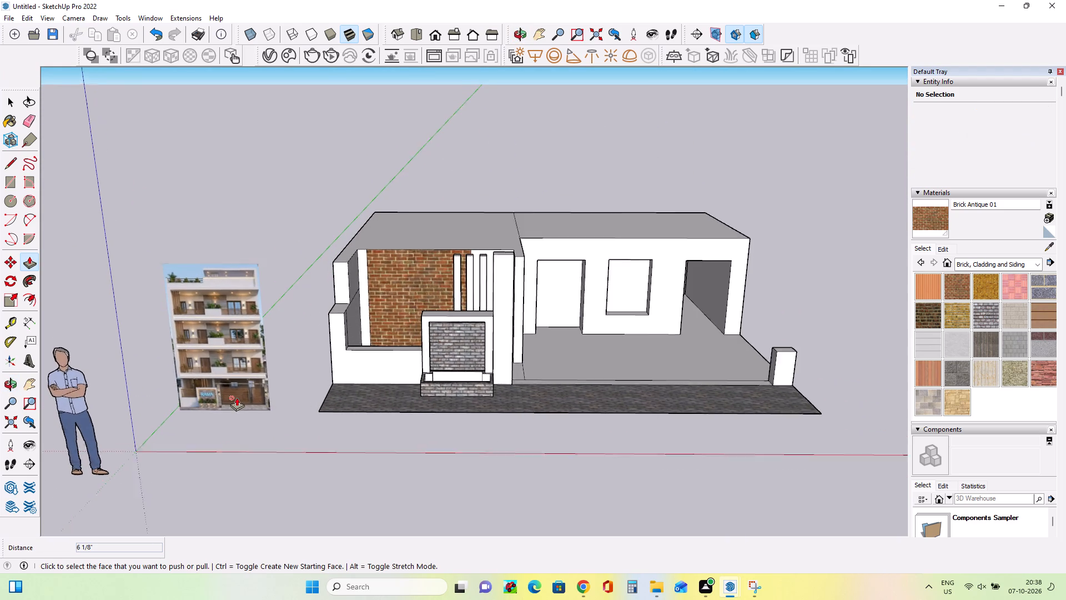
pyautogui.scroll(8, 237, 397)
pyautogui.scroll(-3, 238, 397)
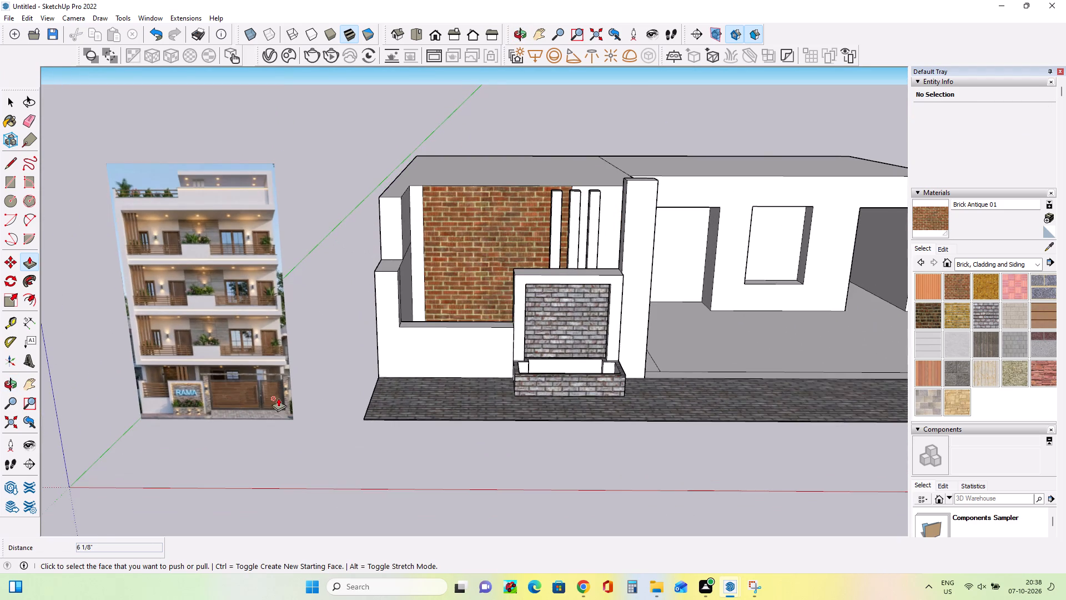
pyautogui.scroll(10, 278, 398)
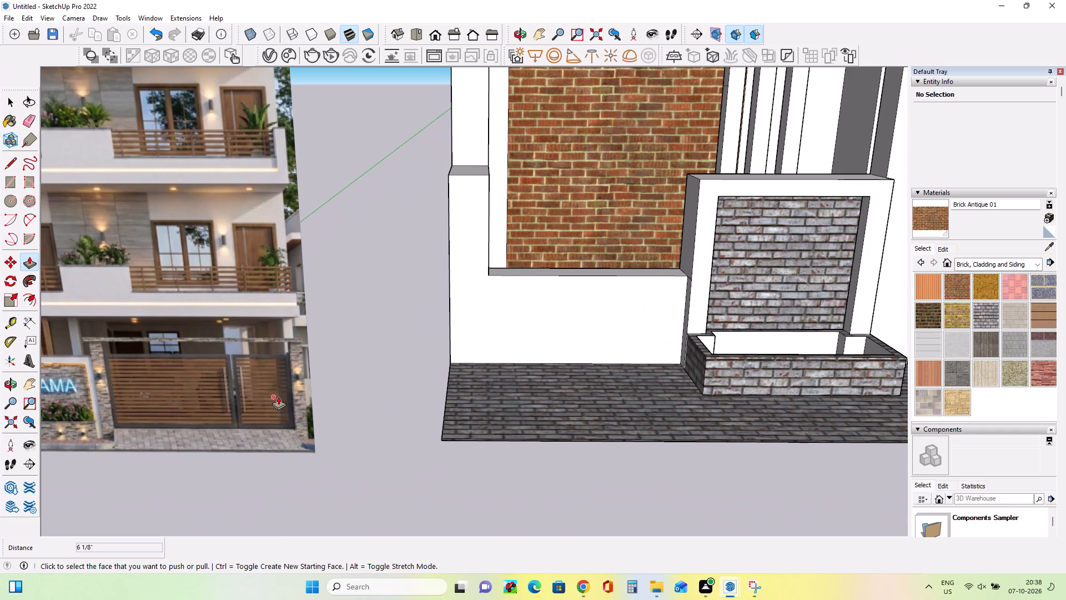
pyautogui.scroll(-11, 278, 396)
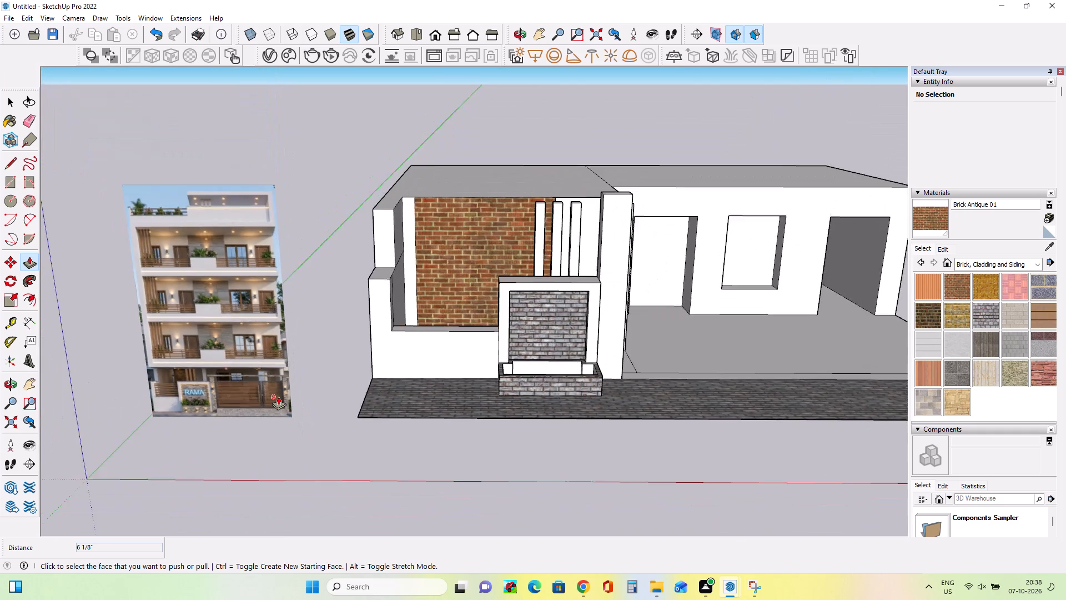
pyautogui.scroll(-9, 278, 396)
# Raise the short pillar at the forecourt's far right corner 5' 7 15/16", level with the tall pillar beside the planter wall.
pyautogui.moveTo(621, 374); pyautogui.dragTo(631, 401, button='middle')
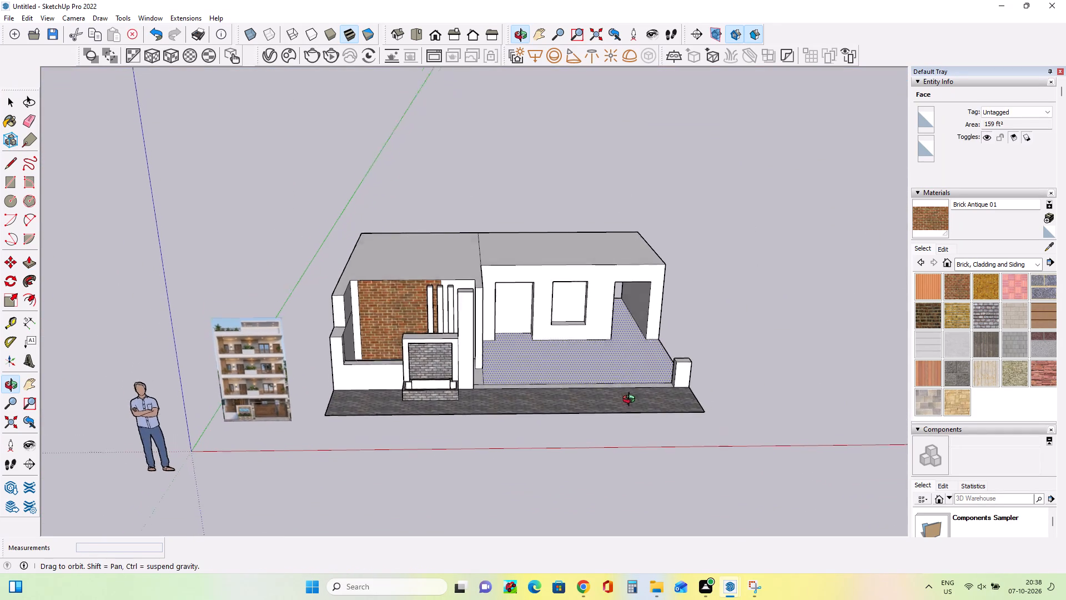
pyautogui.moveTo(631, 401); pyautogui.dragTo(632, 401, button='middle')
pyautogui.click(680, 358)
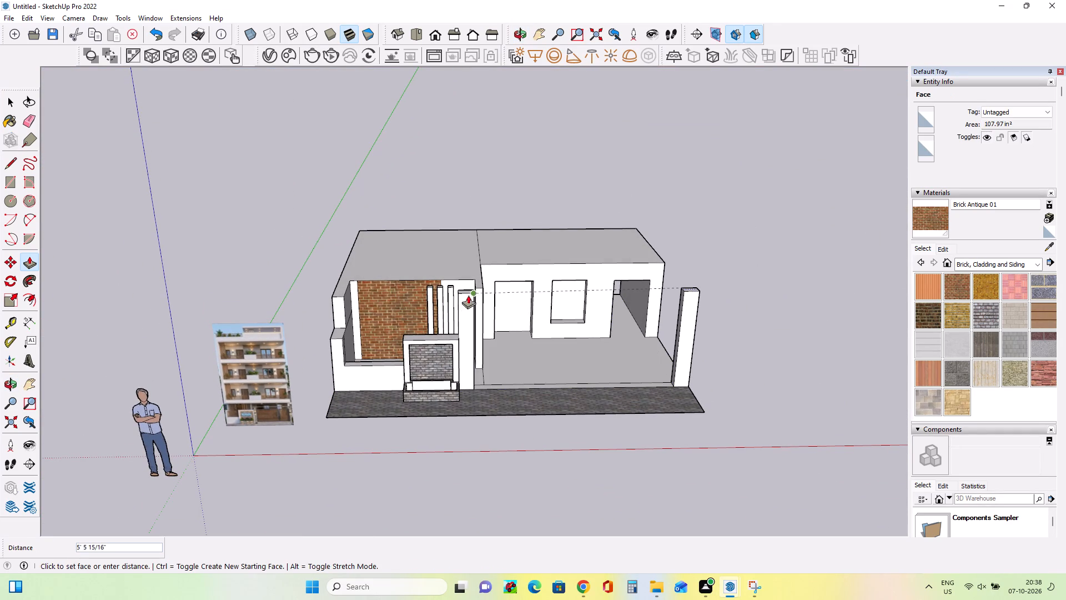
pyautogui.click(465, 287)
# Draw lines across the front and right faces of the planter-side pillar just below its top, the front one about 1' 1 1/8" long.
pyautogui.moveTo(656, 310); pyautogui.dragTo(674, 341, button='middle')
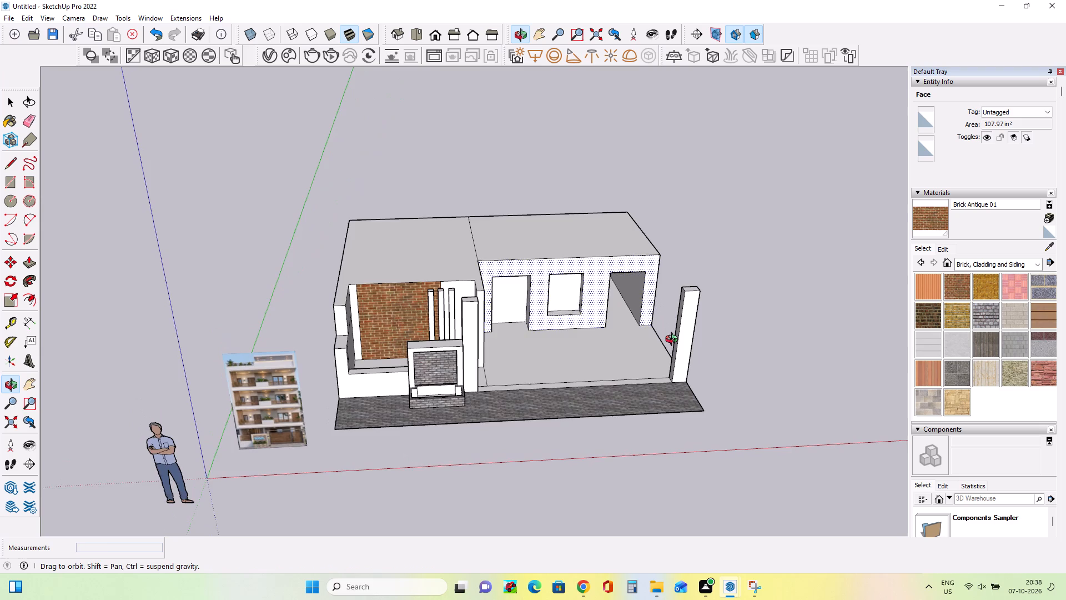
pyautogui.moveTo(674, 341); pyautogui.dragTo(683, 359, button='middle')
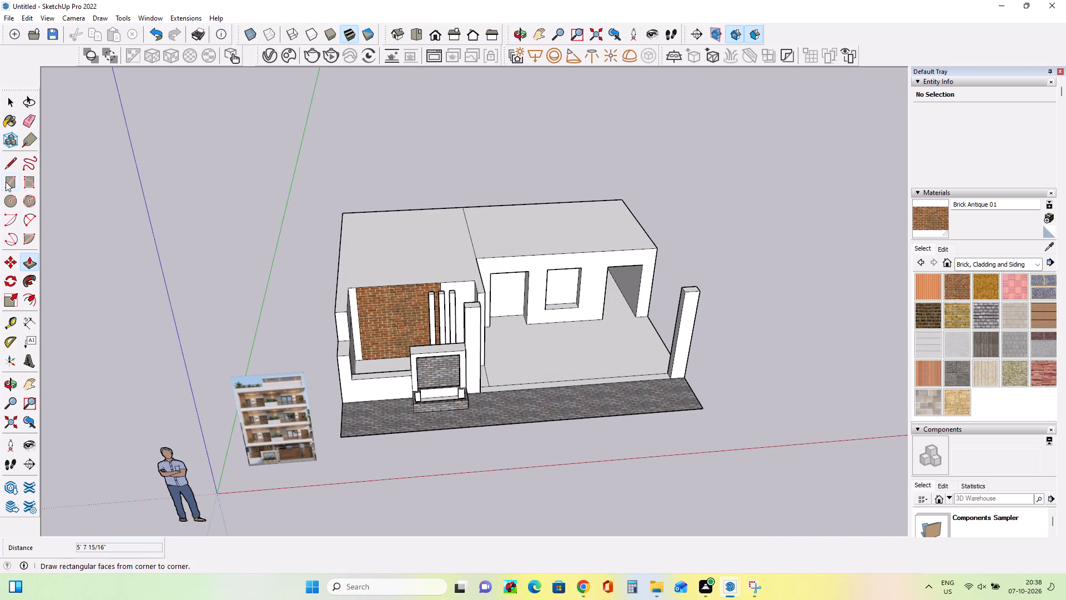
pyautogui.click(10, 159)
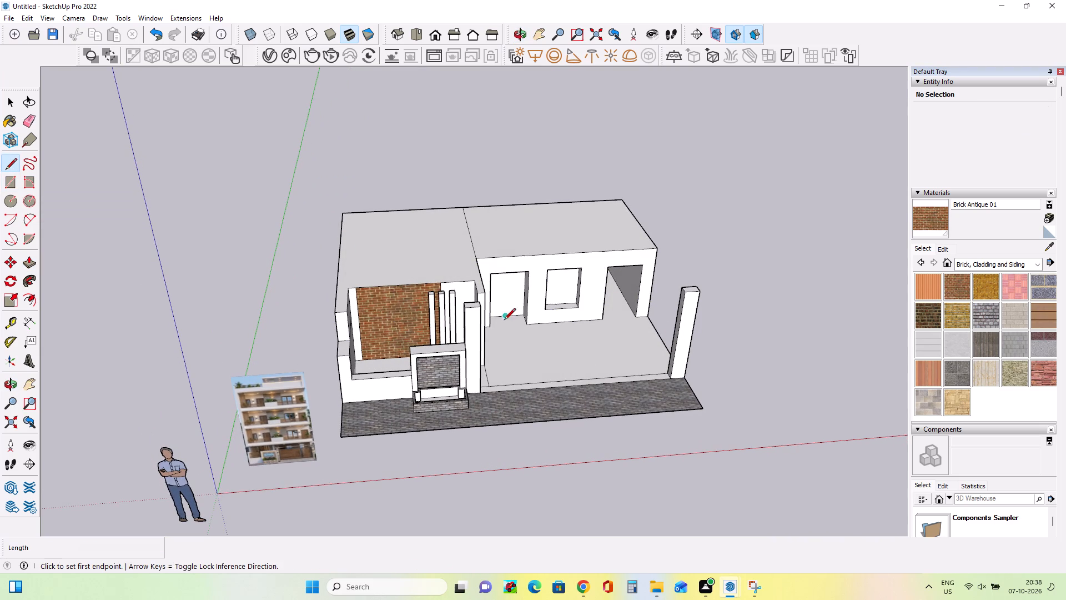
pyautogui.moveTo(504, 329); pyautogui.dragTo(507, 345, button='middle')
pyautogui.scroll(8, 467, 320)
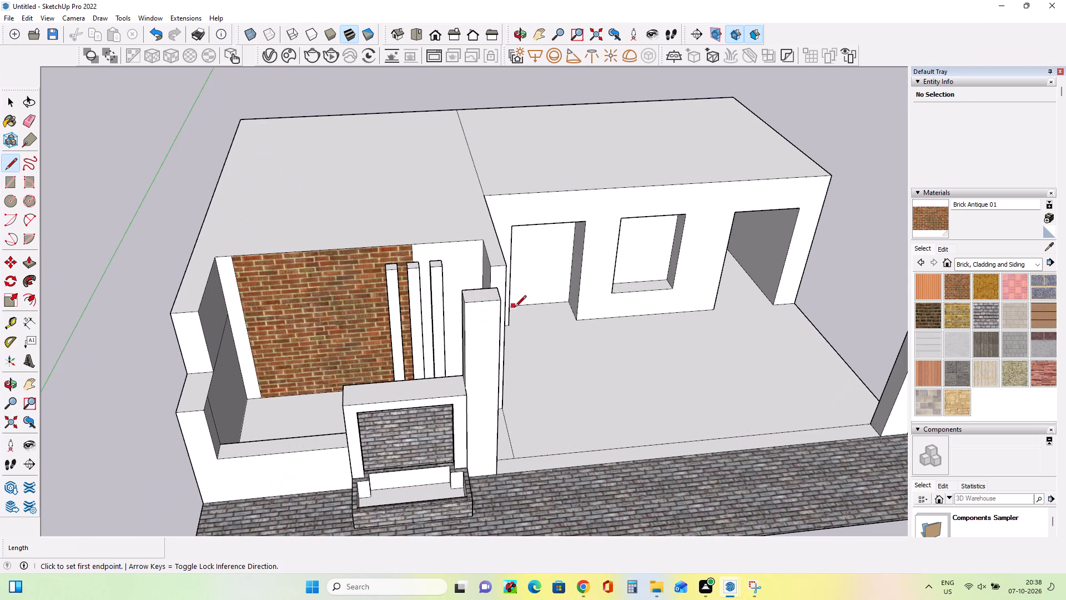
pyautogui.moveTo(515, 308); pyautogui.dragTo(411, 314, button='middle')
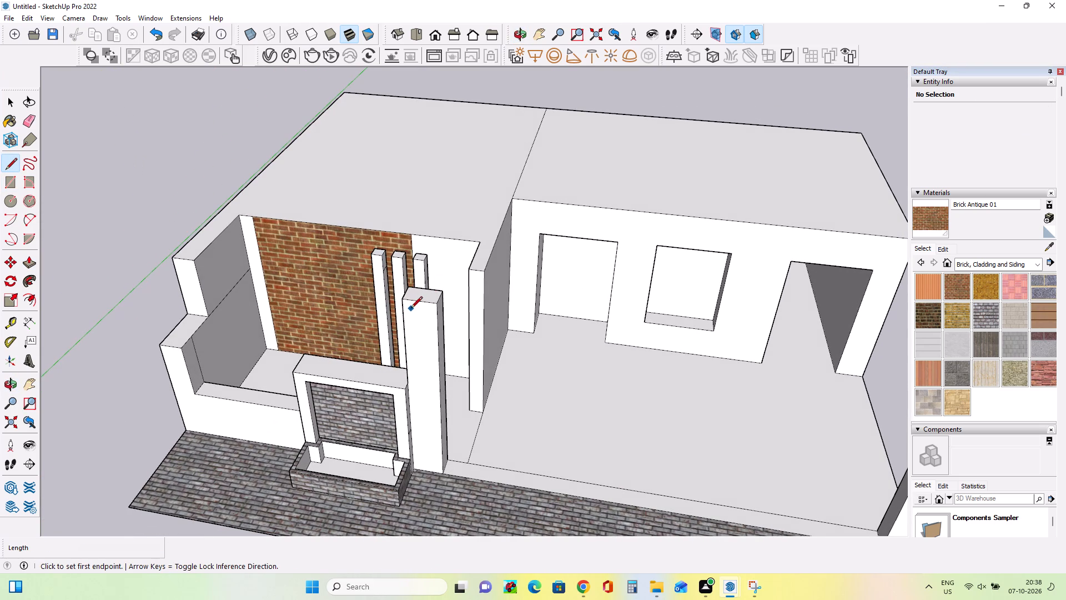
pyautogui.click(403, 309)
pyautogui.click(437, 311)
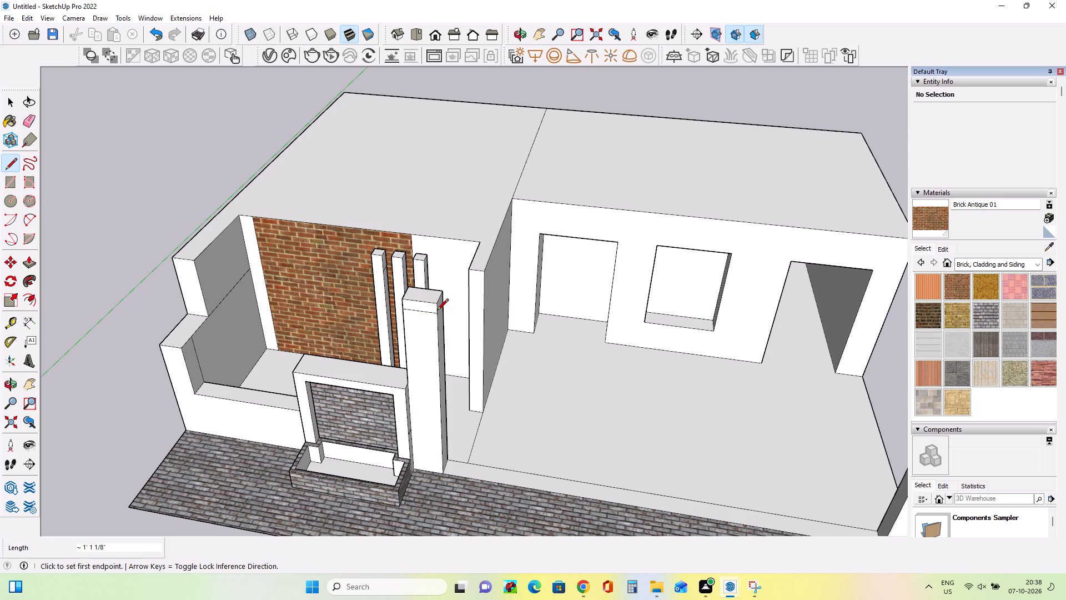
pyautogui.scroll(7, 444, 307)
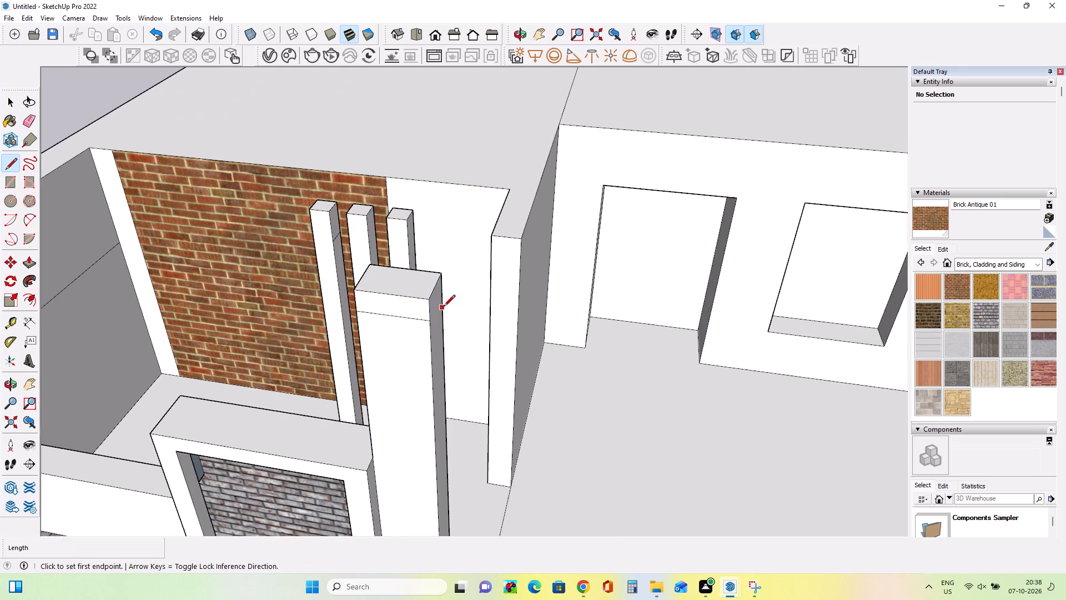
pyautogui.moveTo(444, 307); pyautogui.dragTo(385, 322, button='middle')
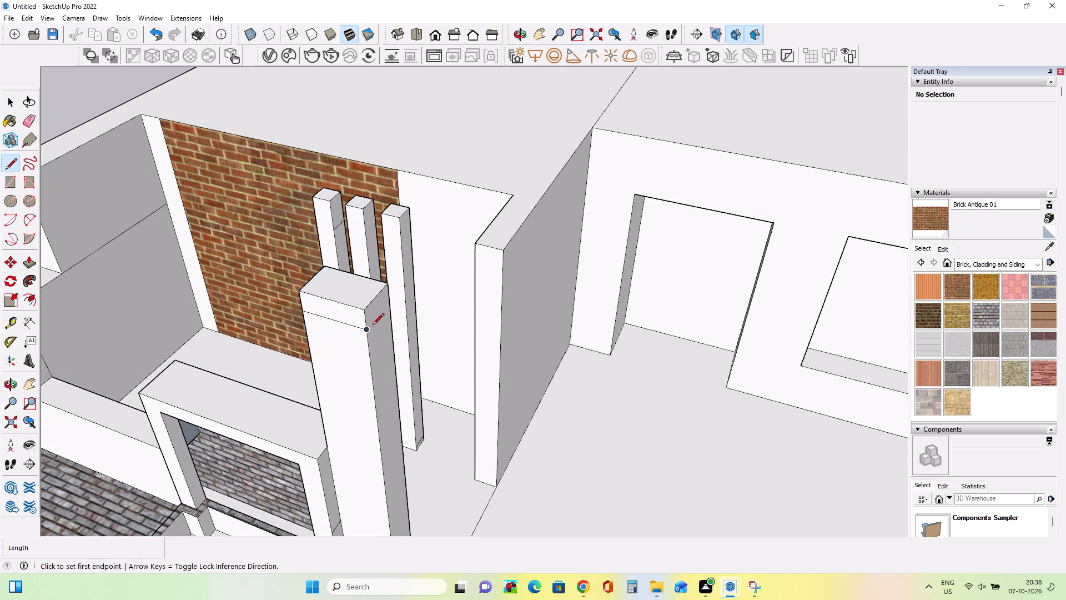
pyautogui.click(393, 308)
pyautogui.moveTo(416, 316); pyautogui.dragTo(369, 334, button='middle')
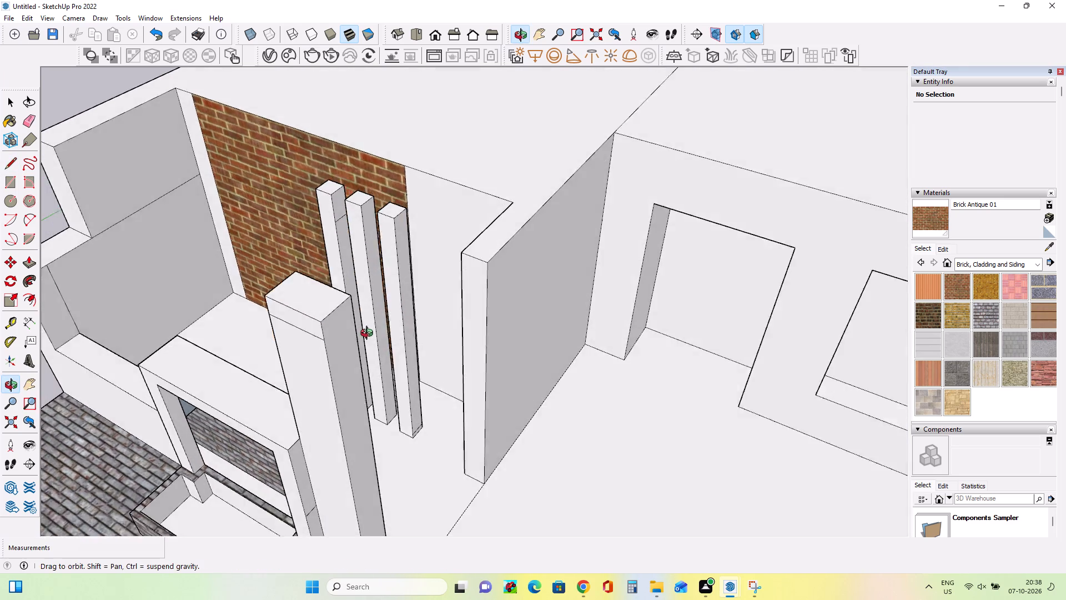
pyautogui.moveTo(369, 334); pyautogui.dragTo(295, 348, button='middle')
pyautogui.click(262, 322)
# Continue the band line around the pillar's back face and its left face, the left segment 8 3/16" long.
pyautogui.moveTo(345, 304); pyautogui.dragTo(245, 344, button='middle')
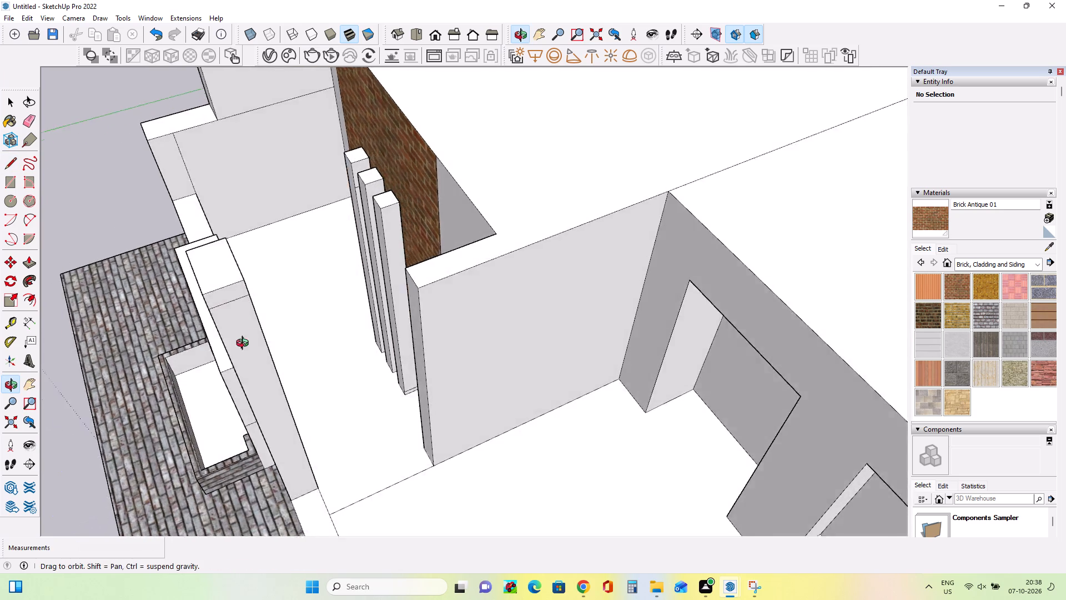
pyautogui.moveTo(245, 344); pyautogui.dragTo(200, 357, button='middle')
pyautogui.click(224, 274)
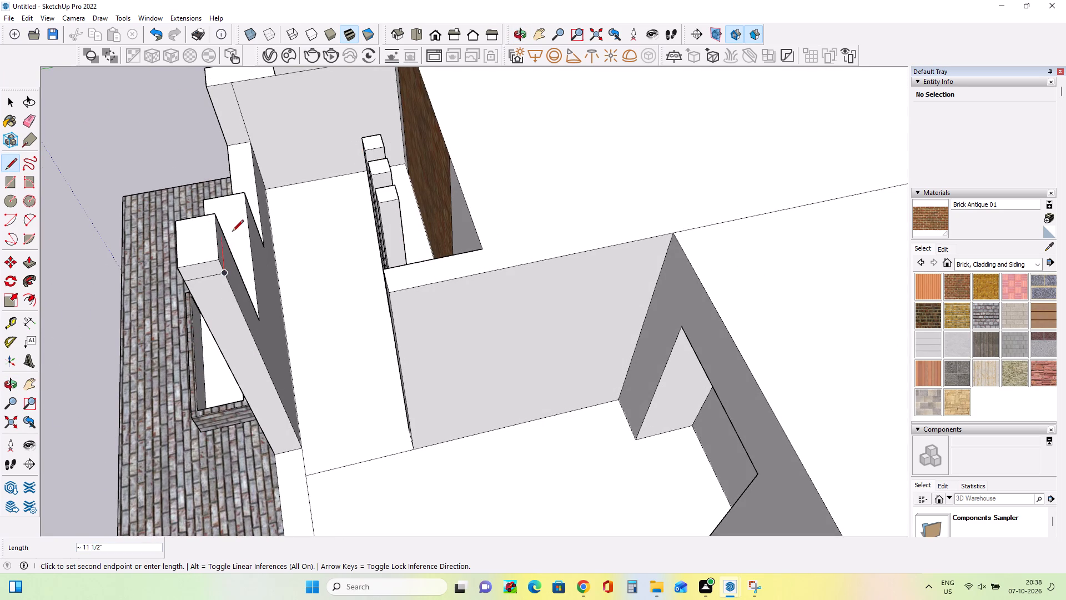
pyautogui.moveTo(283, 233); pyautogui.dragTo(117, 317, button='middle')
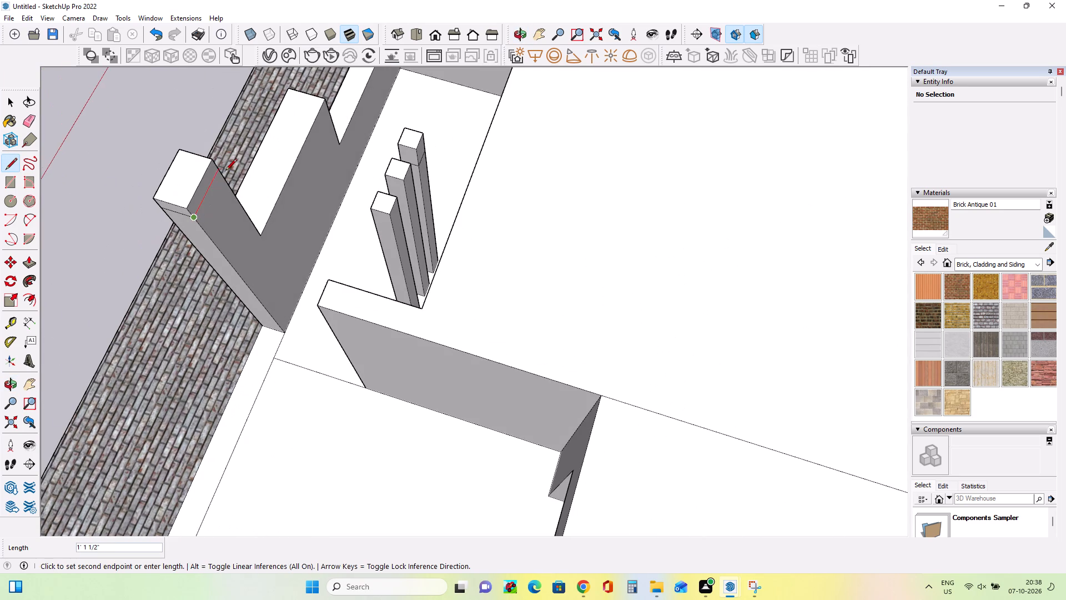
pyautogui.click(225, 172)
pyautogui.moveTo(346, 182); pyautogui.dragTo(9, 301, button='middle')
pyautogui.scroll(-8, 429, 242)
pyautogui.moveTo(503, 209); pyautogui.dragTo(311, 292, button='middle')
pyautogui.moveTo(404, 573); pyautogui.dragTo(668, 264, button='middle')
pyautogui.moveTo(451, 496); pyautogui.dragTo(679, 229, button='middle')
pyautogui.moveTo(255, 452); pyautogui.dragTo(762, 352, button='middle')
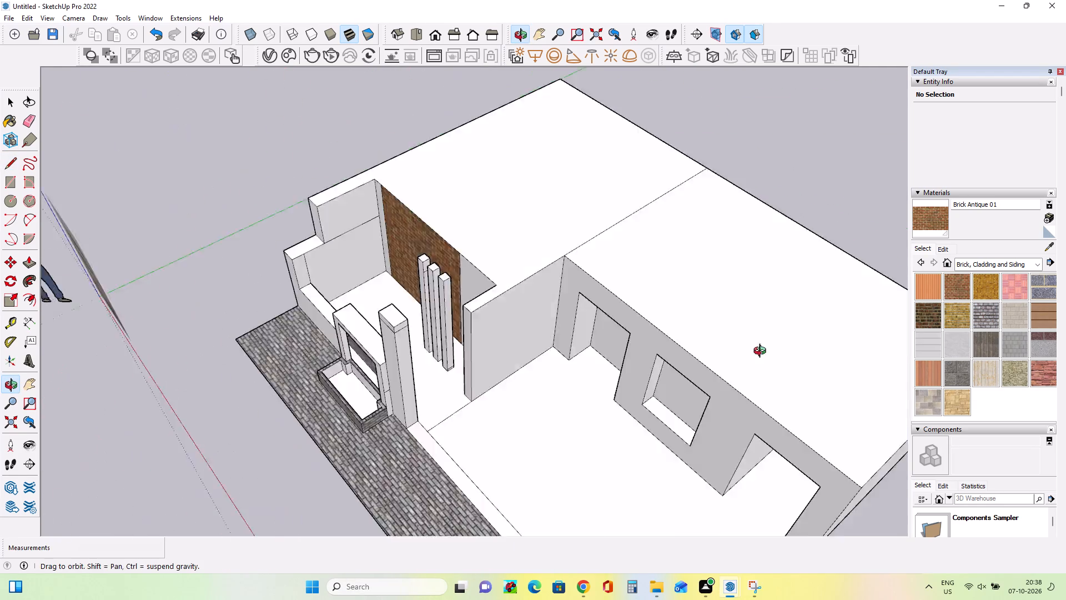
pyautogui.moveTo(762, 352); pyautogui.dragTo(894, 266, button='middle')
pyautogui.moveTo(461, 405); pyautogui.dragTo(715, 387, button='middle')
pyautogui.scroll(5, 589, 171)
pyautogui.scroll(2, 542, 274)
pyautogui.click(524, 264)
pyautogui.click(502, 261)
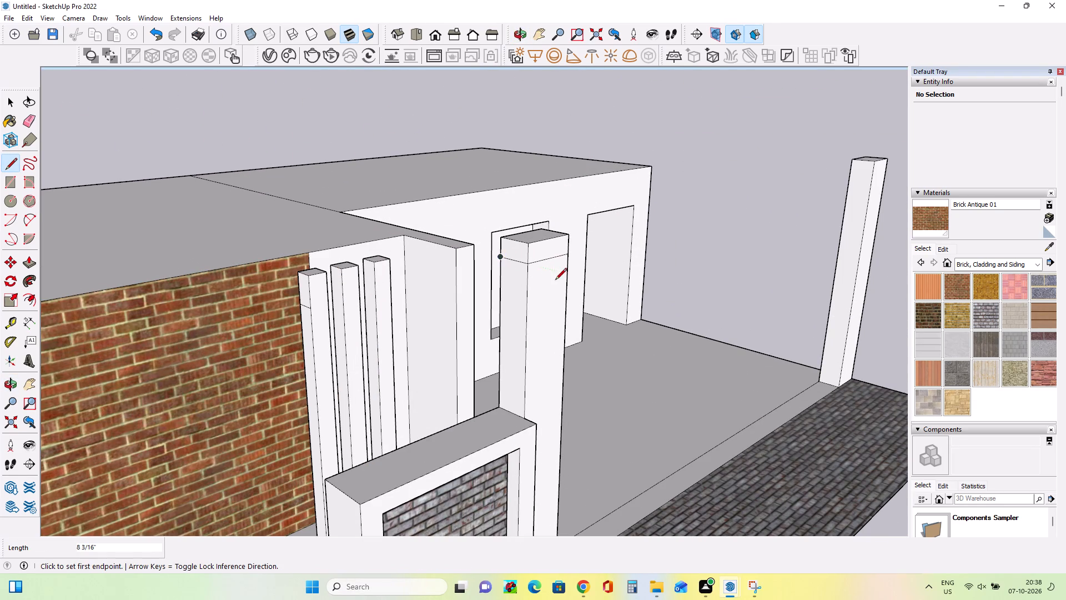
# Examine the gate pillars and top beam in the reference image and compare them with the modelled pillars.
pyautogui.scroll(-7, 555, 281)
pyautogui.moveTo(567, 318); pyautogui.dragTo(501, 297, button='middle')
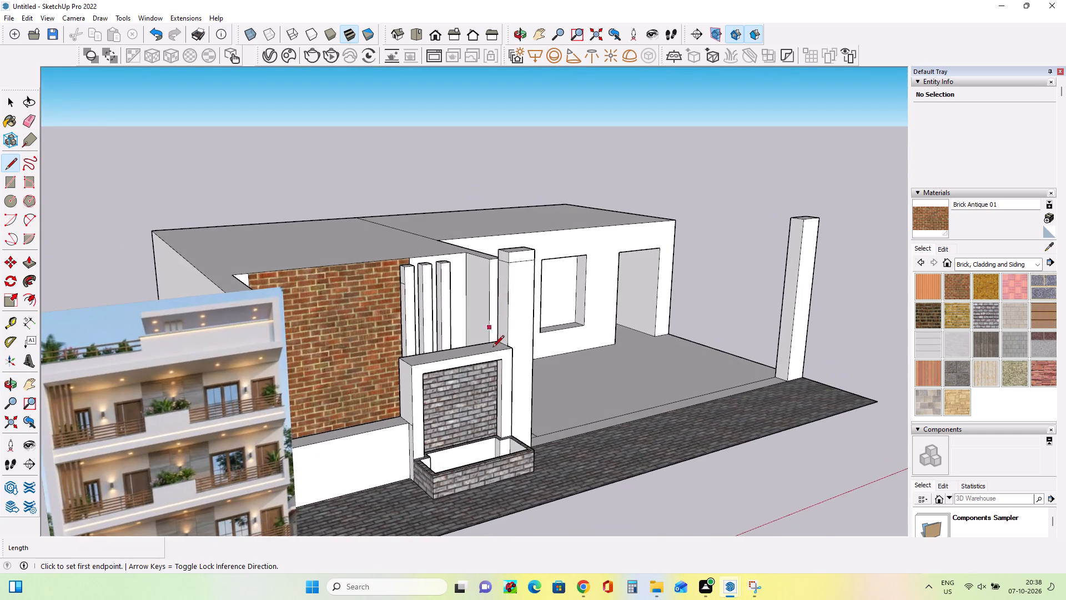
pyautogui.scroll(-4, 492, 348)
pyautogui.scroll(9, 347, 496)
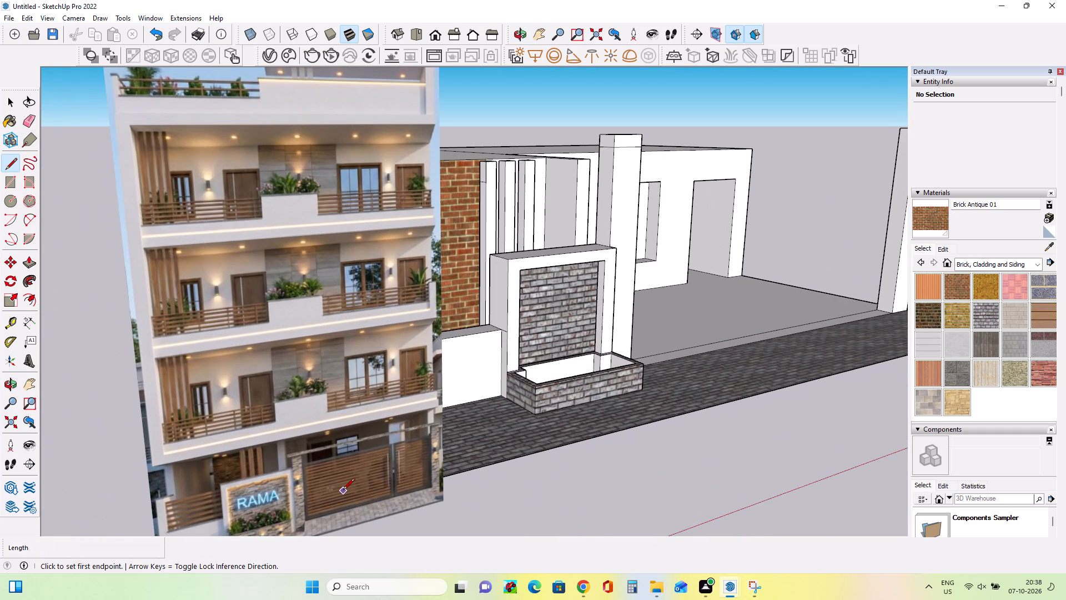
pyautogui.scroll(-11, 343, 491)
pyautogui.moveTo(524, 359); pyautogui.dragTo(489, 427, button='middle')
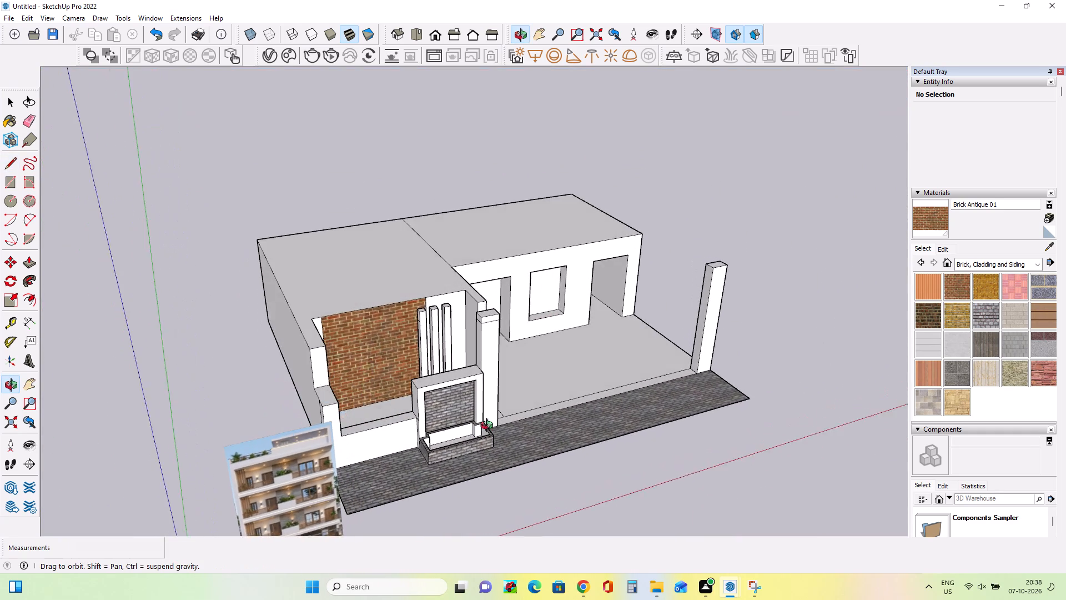
pyautogui.moveTo(489, 427); pyautogui.dragTo(470, 434, button='middle')
pyautogui.scroll(-4, 509, 390)
pyautogui.scroll(2, 351, 502)
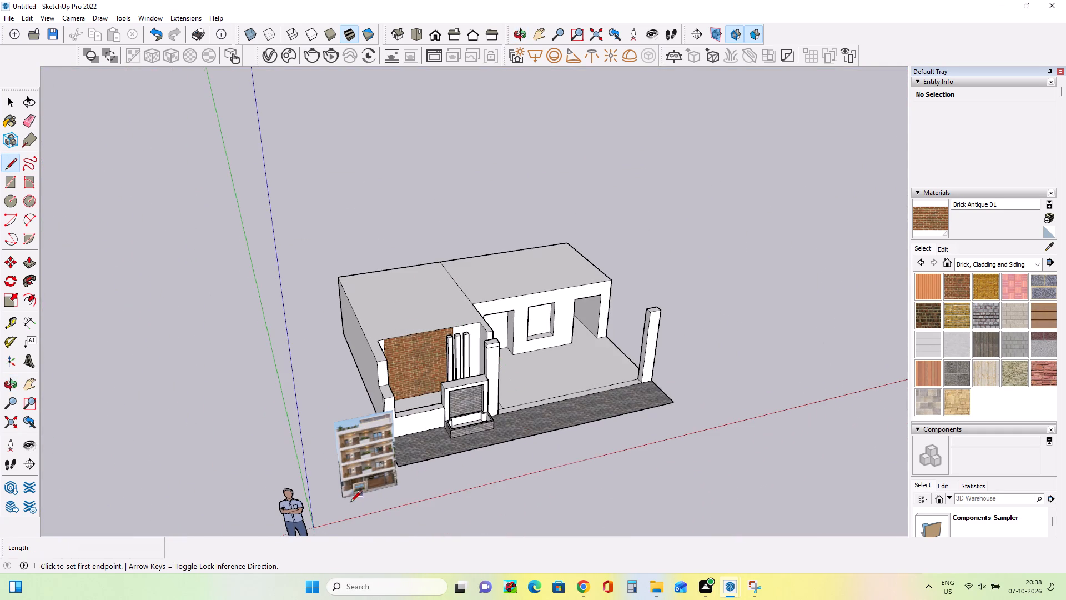
pyautogui.scroll(19, 350, 503)
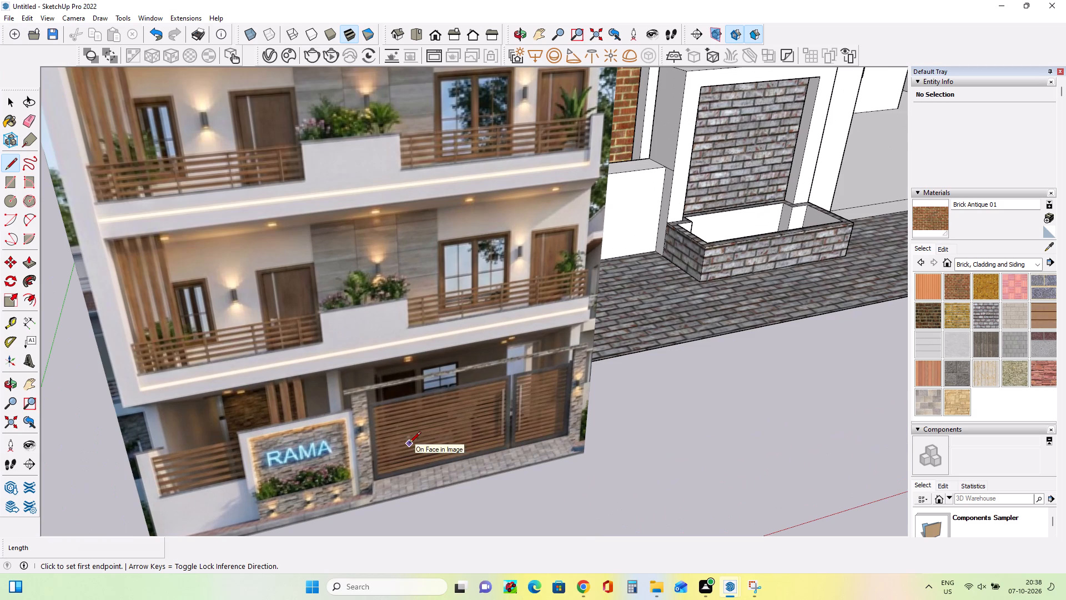
pyautogui.scroll(-18, 357, 443)
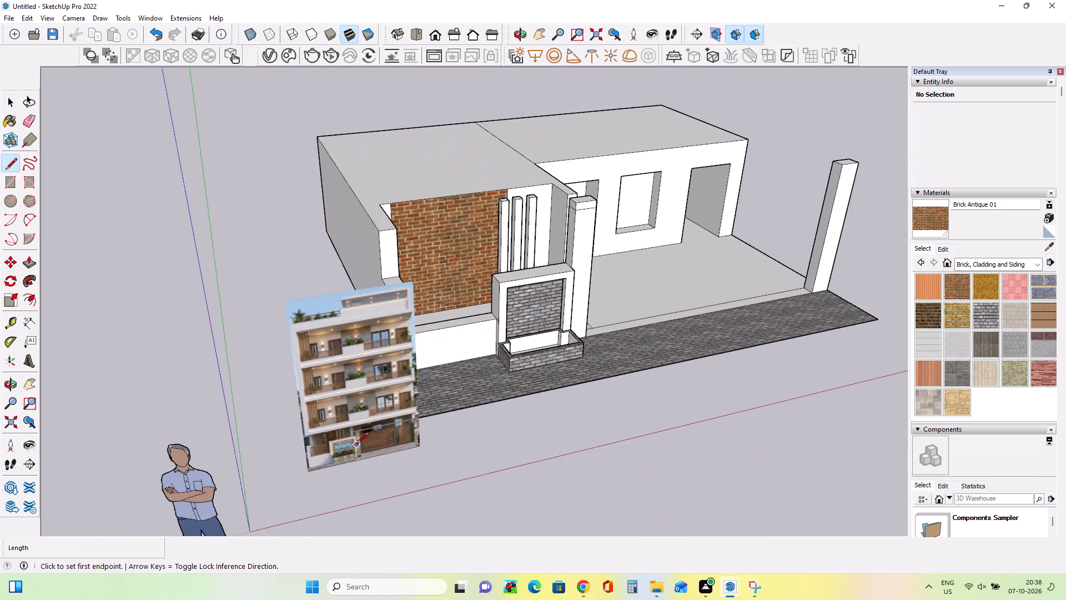
pyautogui.scroll(-3, 357, 444)
pyautogui.moveTo(507, 371); pyautogui.dragTo(364, 403, button='middle')
# Pull out the band at the planter-side pillar's top, the front face by 1 5/8" and the forecourt-side face by 1 13/16".
pyautogui.scroll(4, 497, 305)
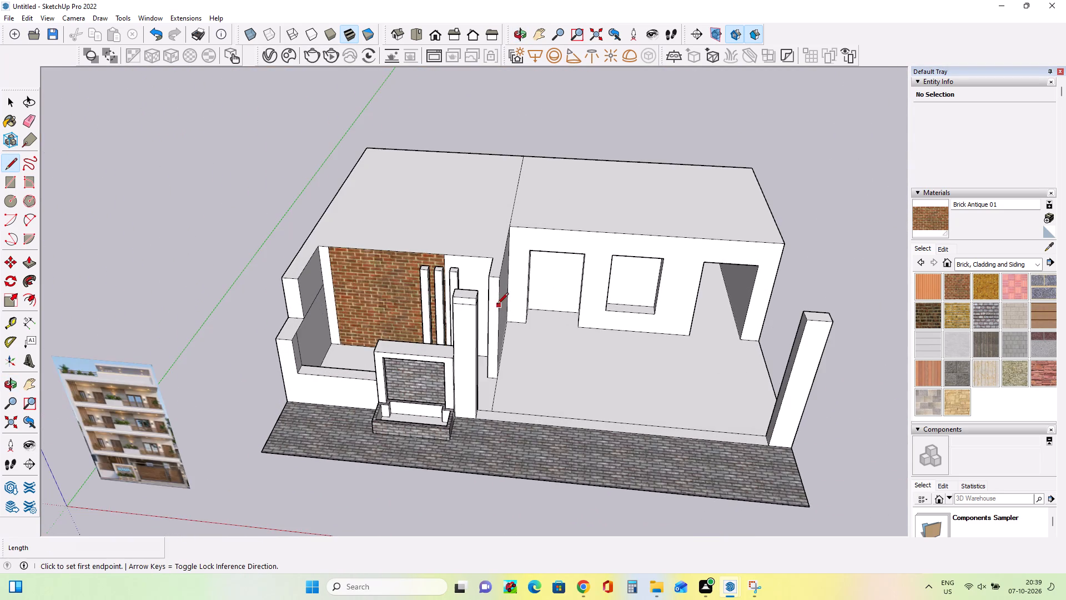
pyautogui.scroll(4, 497, 306)
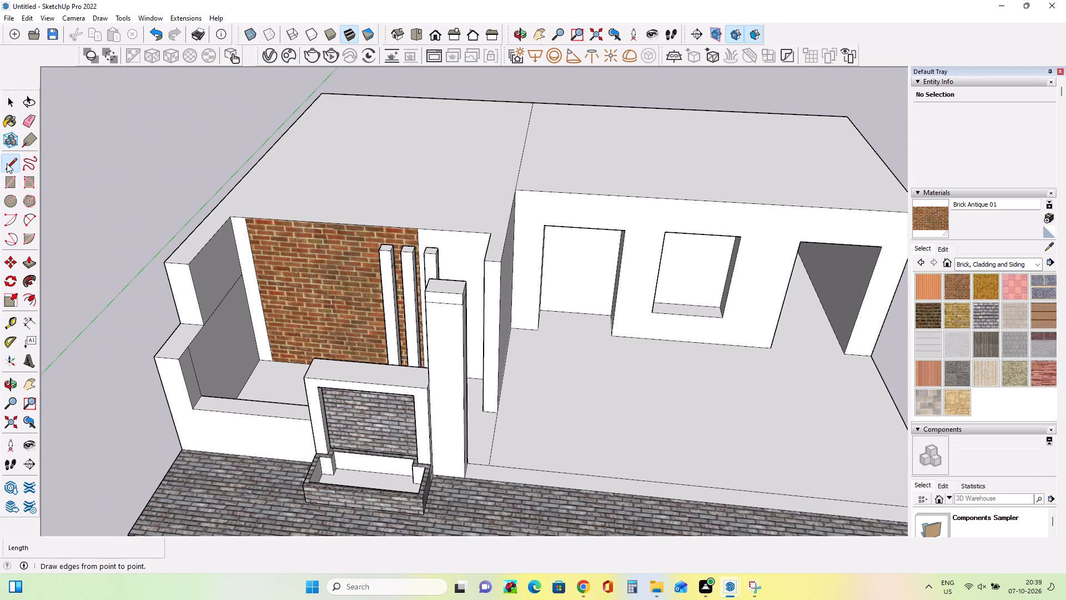
pyautogui.click(31, 260)
pyautogui.click(445, 293)
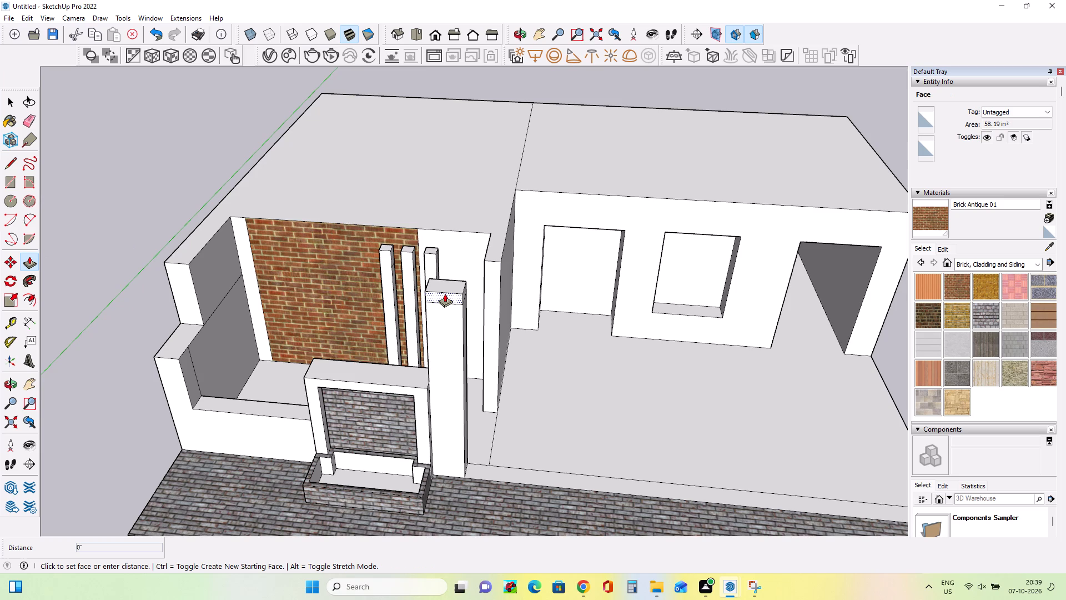
pyautogui.click(445, 296)
pyautogui.moveTo(563, 309); pyautogui.dragTo(416, 335, button='middle')
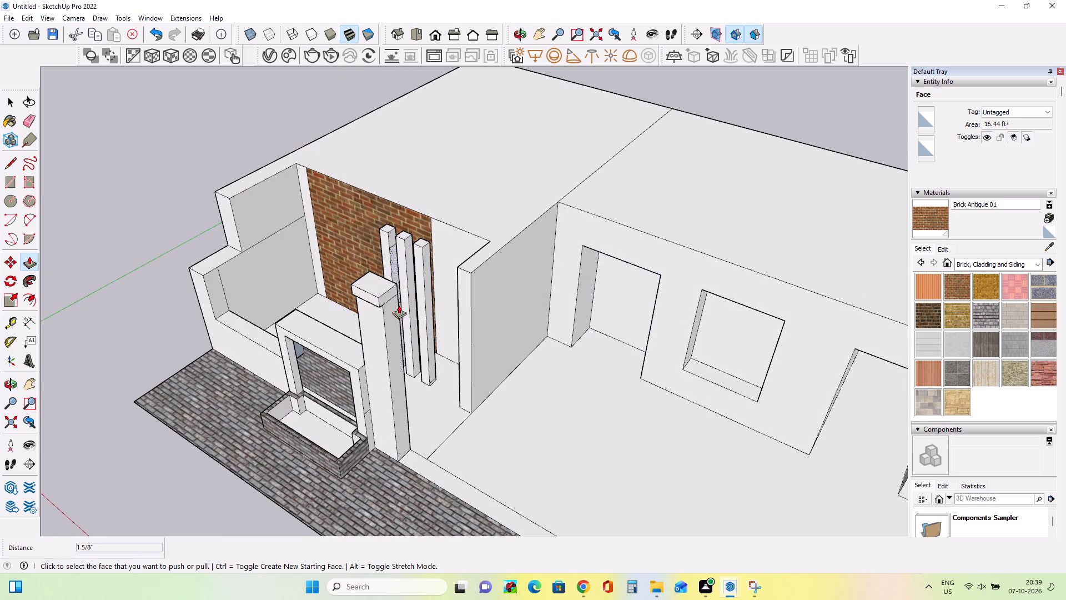
pyautogui.click(390, 297)
pyautogui.click(394, 298)
# Pull out the back and left band faces of the planter-side pillar to complete its projecting cap.
pyautogui.moveTo(486, 281); pyautogui.dragTo(303, 358, button='middle')
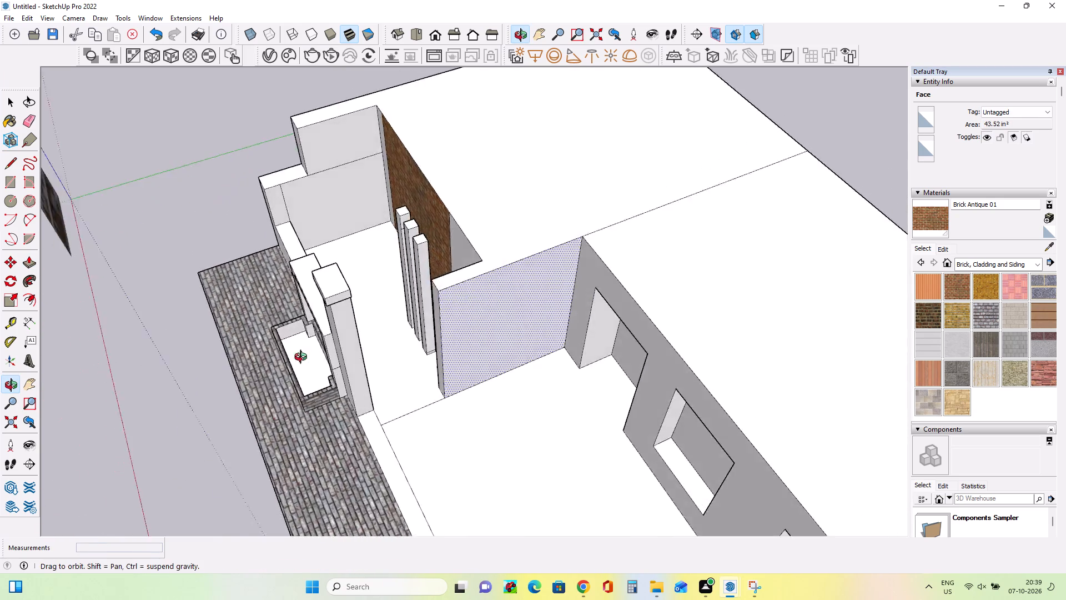
pyautogui.moveTo(303, 358); pyautogui.dragTo(216, 380, button='middle')
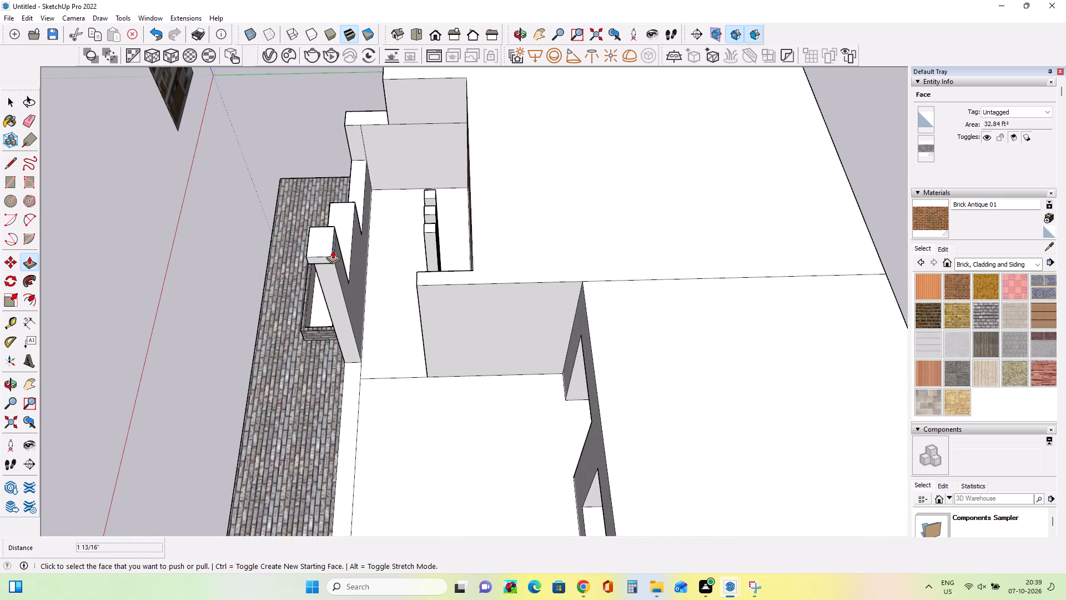
pyautogui.click(333, 250)
pyautogui.click(338, 251)
pyautogui.moveTo(315, 307); pyautogui.dragTo(781, 142, button='middle')
pyautogui.moveTo(562, 221); pyautogui.dragTo(684, 243, button='middle')
pyautogui.click(540, 214)
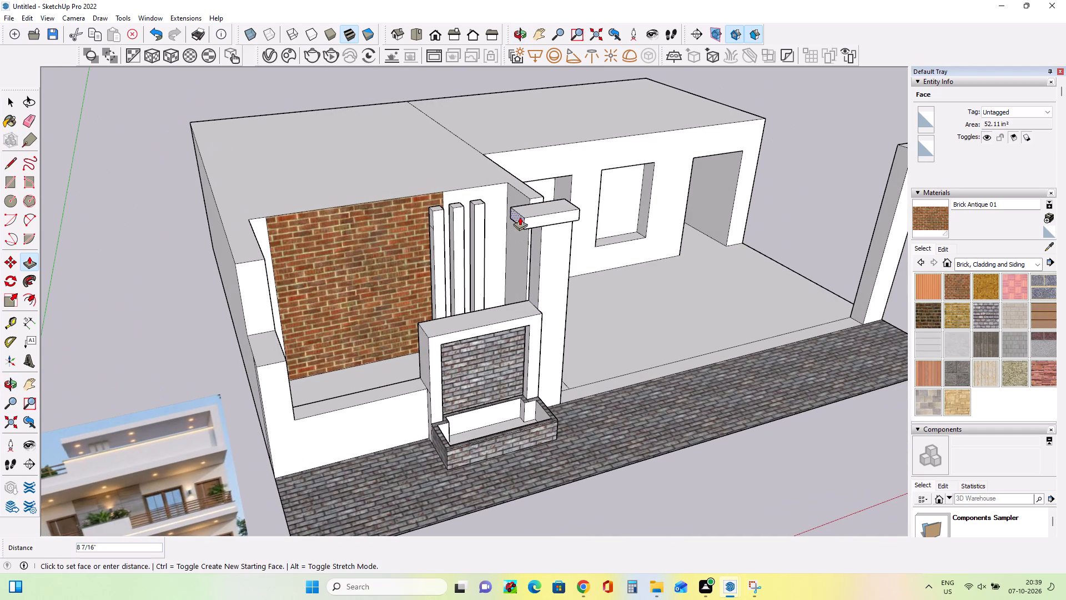
pyautogui.click(530, 215)
# Extend the cap's forecourt-side face 15' 9 3/16" across the opening as a top beam, reaching over the far right pillar.
pyautogui.moveTo(607, 216); pyautogui.dragTo(495, 223, button='middle')
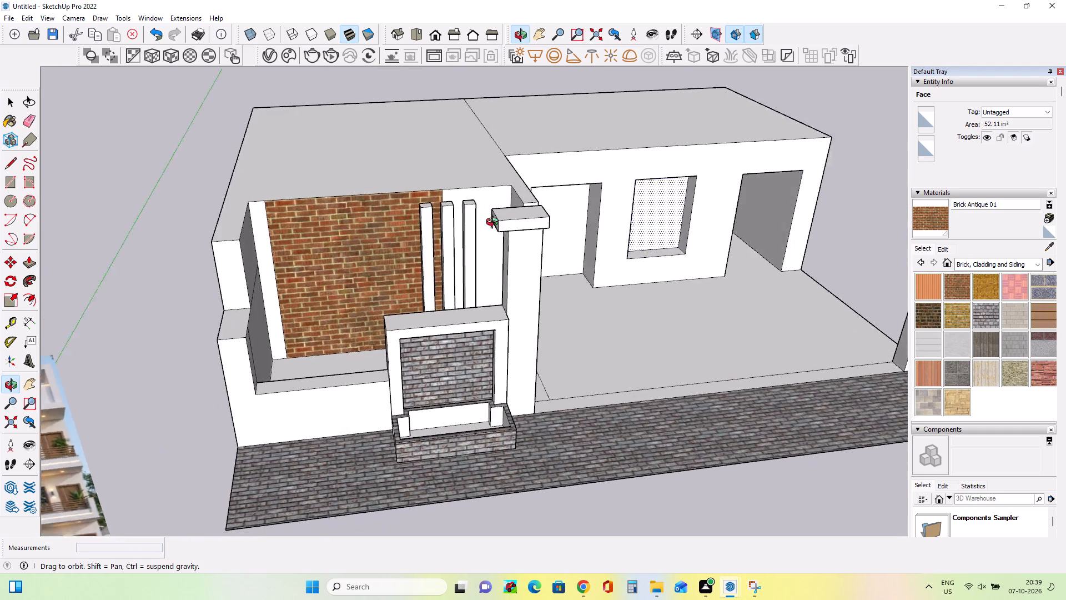
pyautogui.moveTo(495, 223); pyautogui.dragTo(477, 233, button='middle')
pyautogui.moveTo(523, 259); pyautogui.dragTo(447, 259, button='middle')
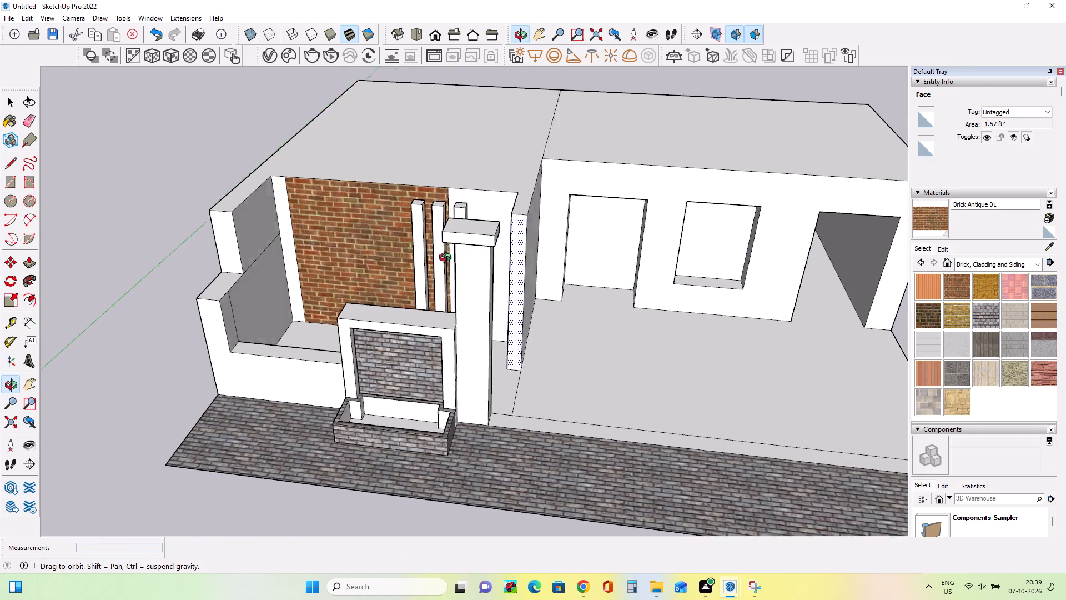
pyautogui.moveTo(447, 259); pyautogui.dragTo(375, 264, button='middle')
pyautogui.scroll(-2, 375, 265)
pyautogui.scroll(-4, 433, 262)
pyautogui.click(434, 251)
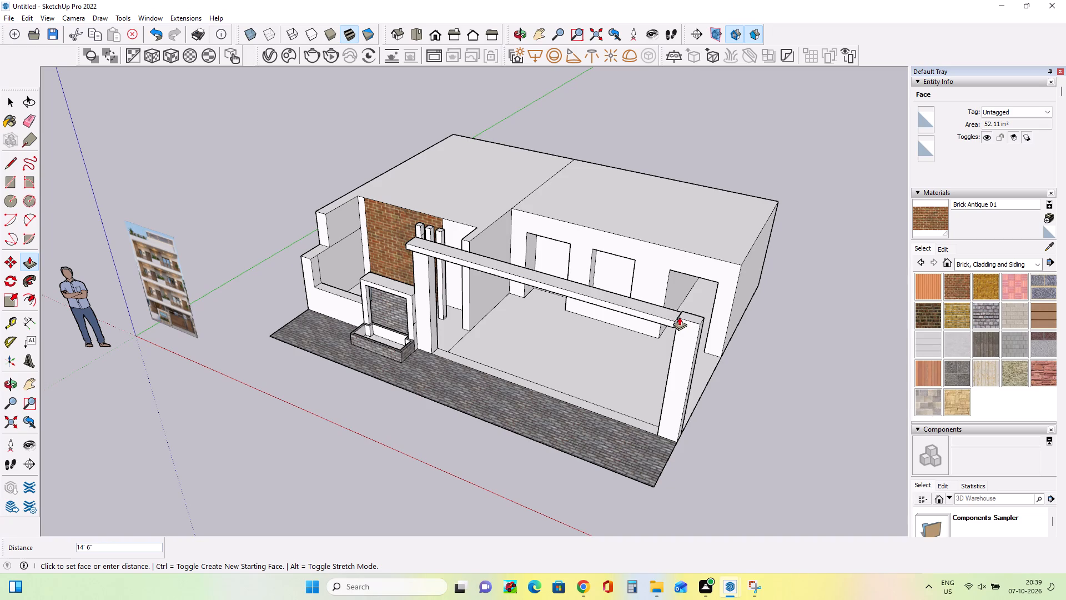
pyautogui.click(704, 324)
# Push the far right pillar's top face down 4 13/16" to remove the part projecting above the beam.
pyautogui.moveTo(655, 372); pyautogui.dragTo(659, 369, button='middle')
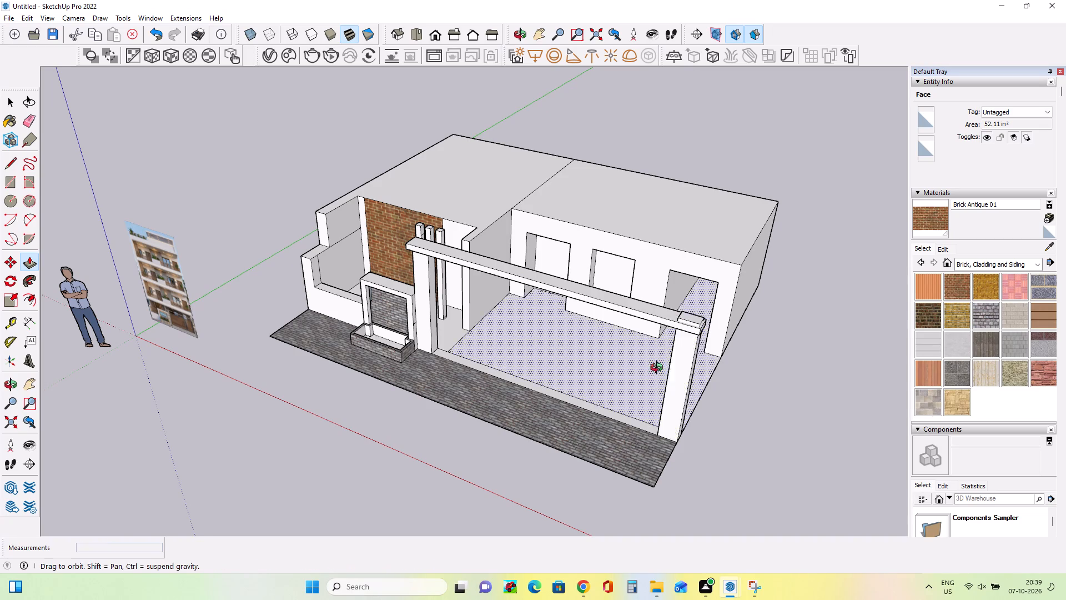
pyautogui.moveTo(659, 369); pyautogui.dragTo(711, 339, button='middle')
pyautogui.scroll(3, 693, 258)
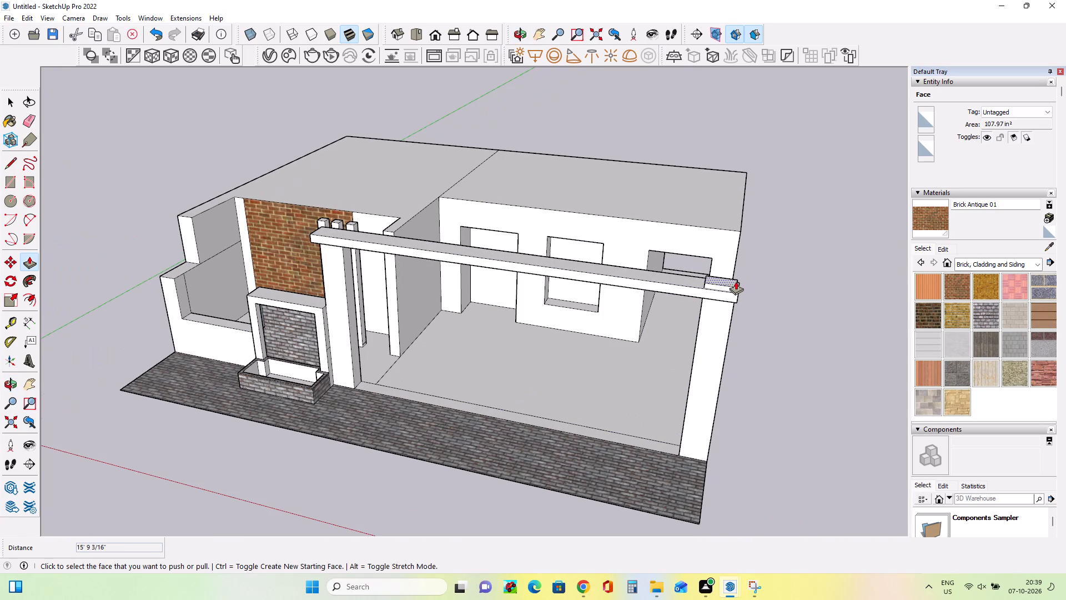
pyautogui.click(725, 276)
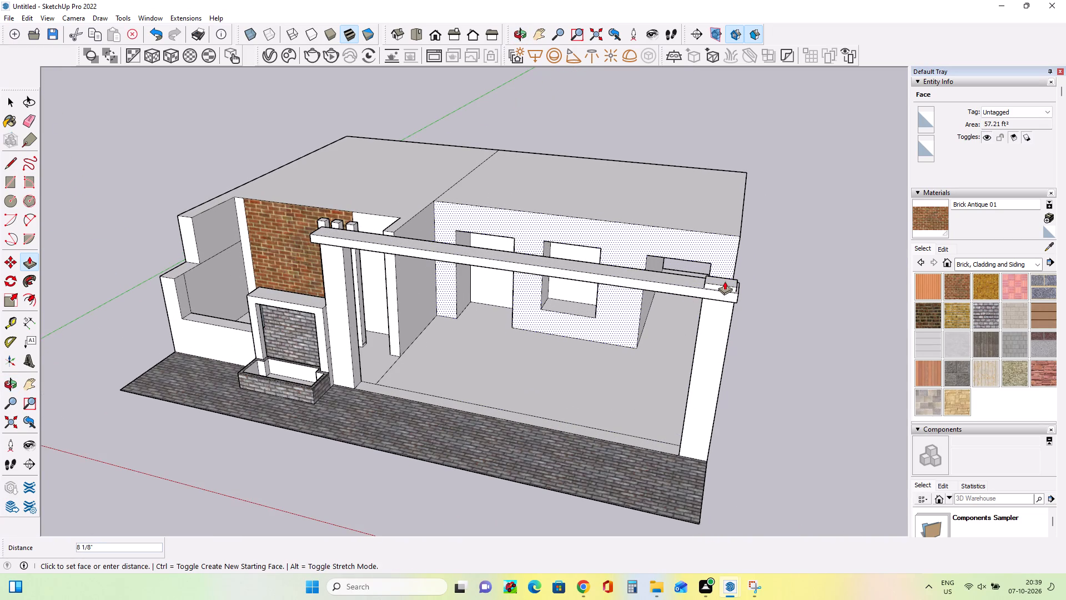
pyautogui.press('Escape')
pyautogui.click(725, 282)
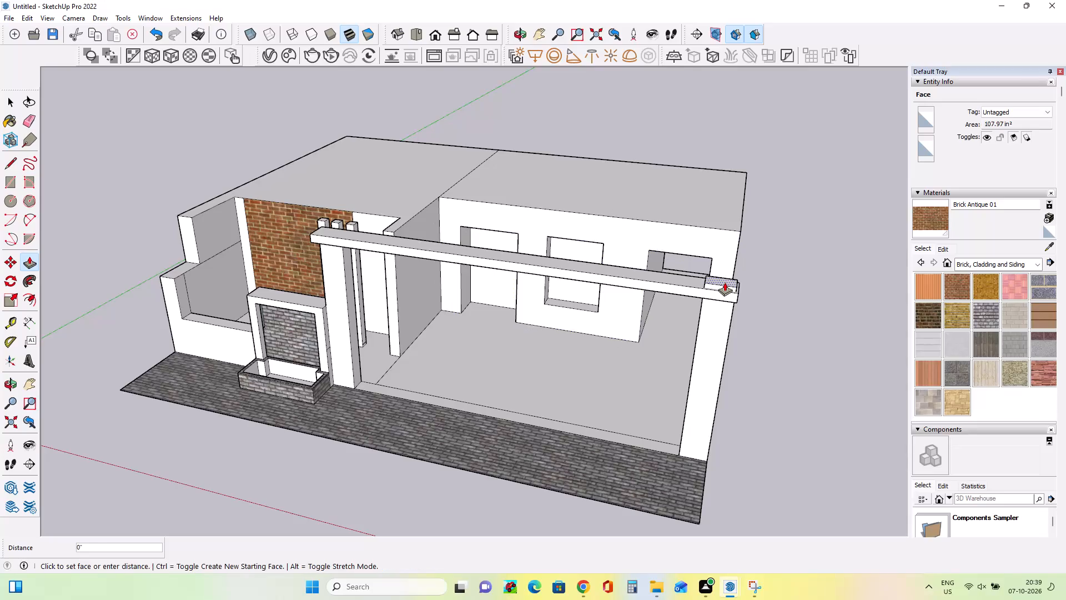
pyautogui.click(723, 292)
# Paint the front faces of the top beam and both gate pillars with Brick Tumbled.
pyautogui.moveTo(672, 346); pyautogui.dragTo(737, 280, button='middle')
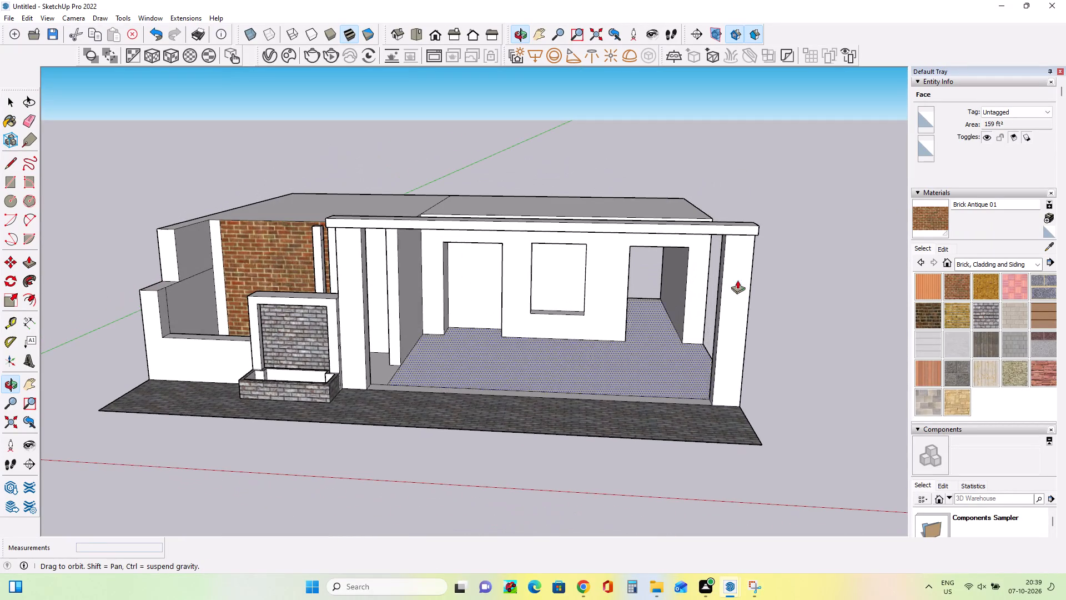
pyautogui.moveTo(737, 280); pyautogui.dragTo(737, 281, button='middle')
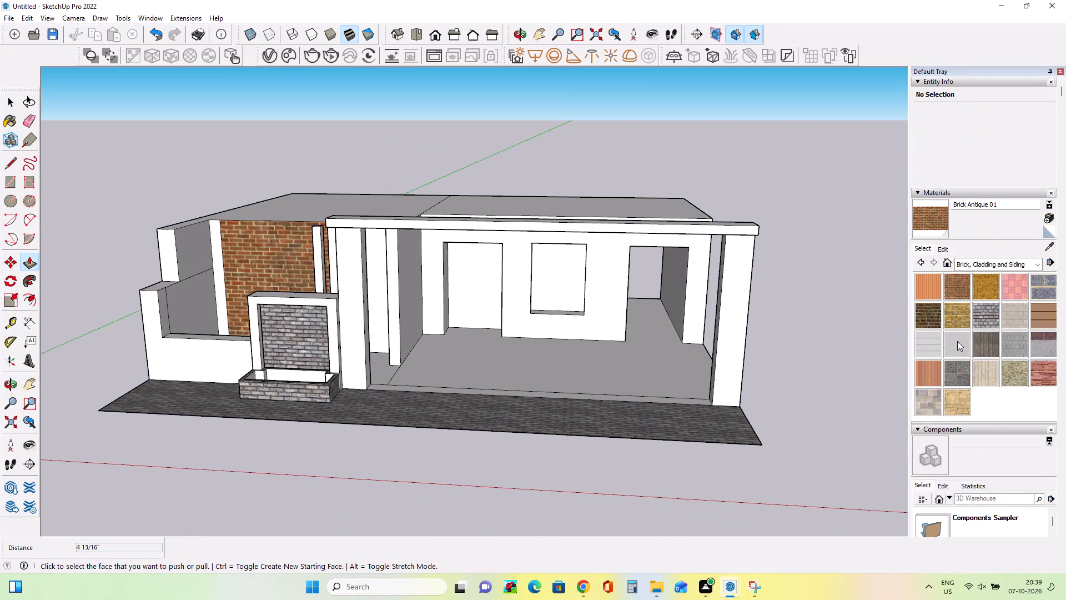
pyautogui.click(981, 317)
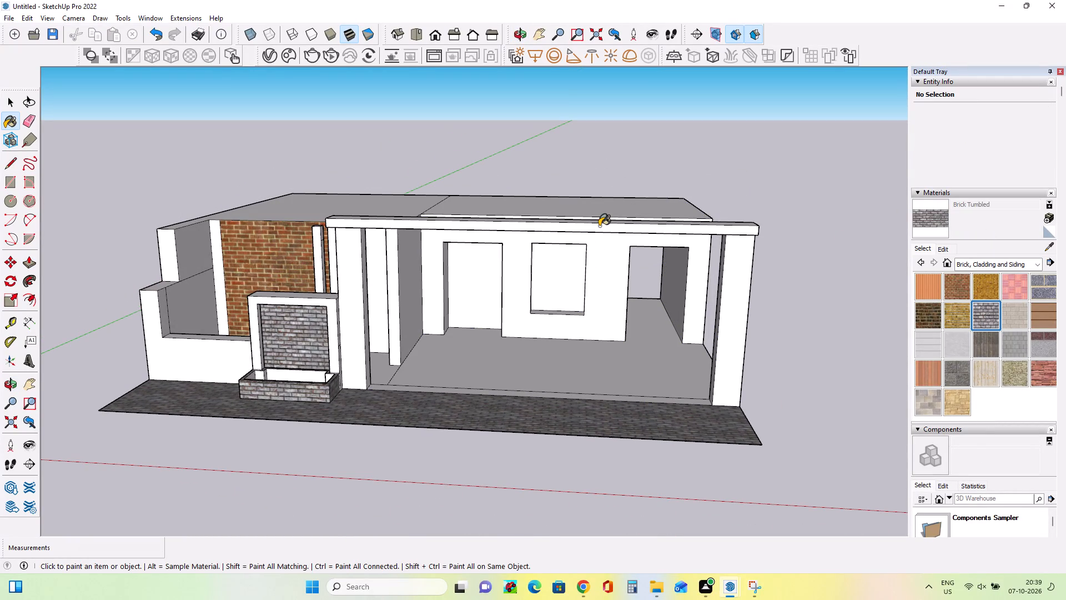
pyautogui.click(599, 226)
pyautogui.click(748, 285)
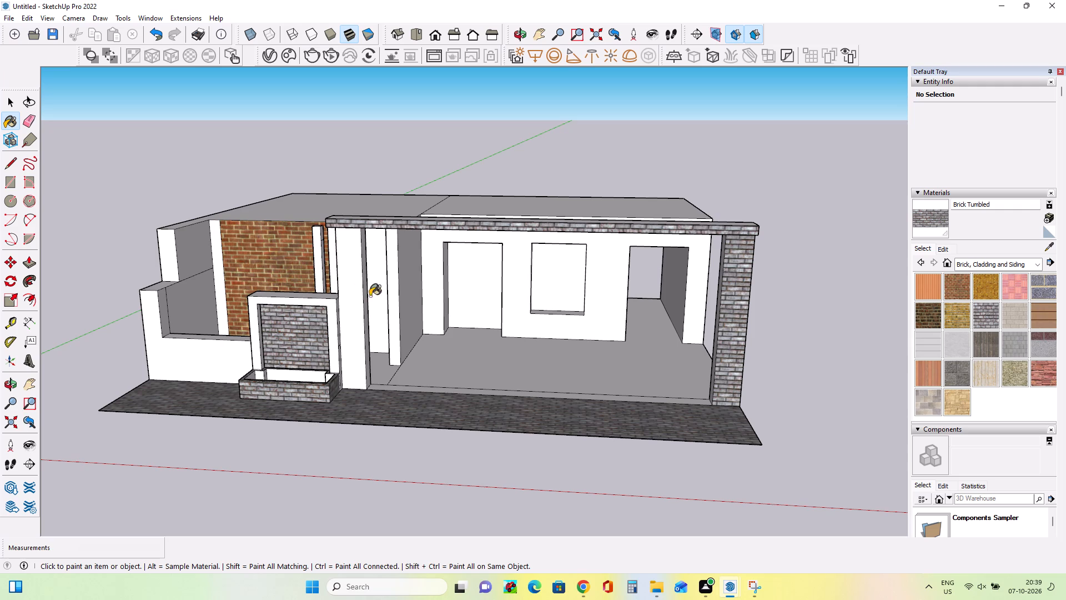
pyautogui.click(351, 300)
# Apply Brick Tumbled to the planter-side pillar's outer side, the beam's top and planter-side end, and the far pillar's inner side.
pyautogui.moveTo(364, 299); pyautogui.dragTo(682, 321, button='middle')
pyautogui.click(466, 286)
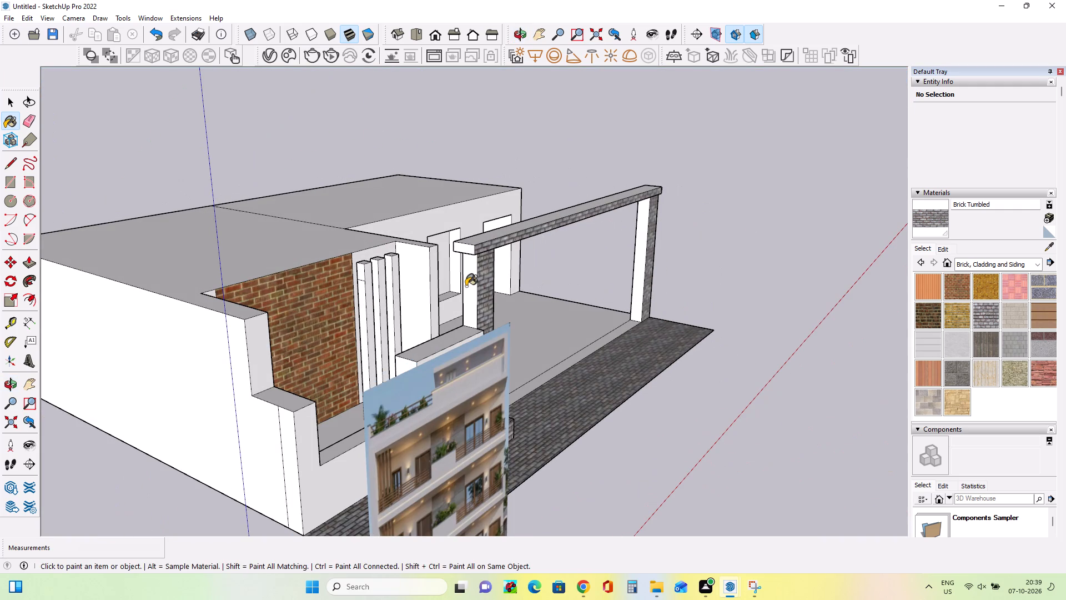
pyautogui.click(484, 241)
pyautogui.click(463, 249)
pyautogui.click(469, 242)
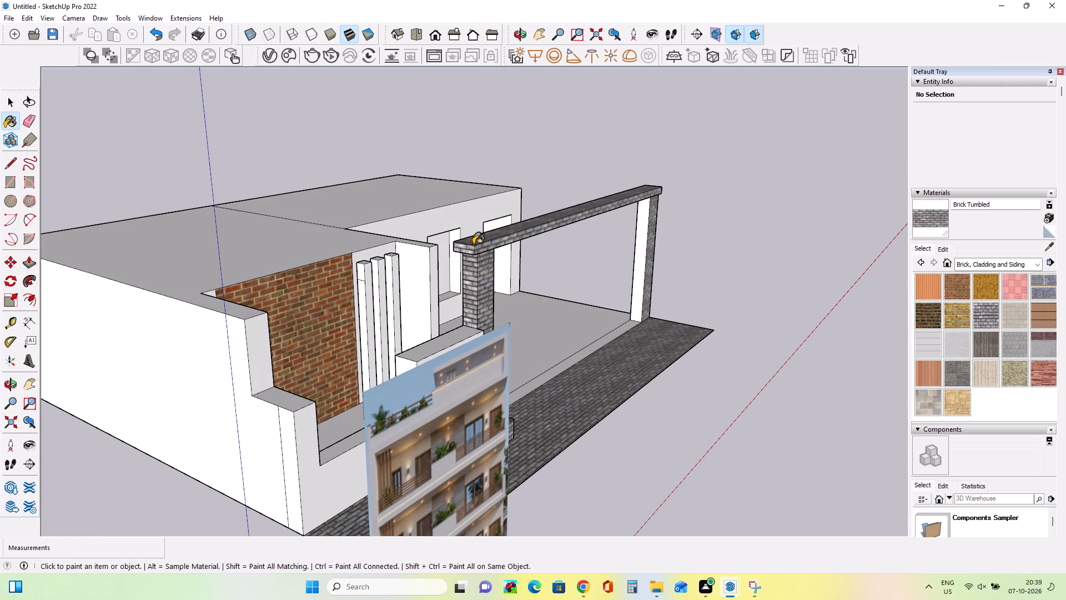
pyautogui.moveTo(615, 268); pyautogui.dragTo(492, 300, button='middle')
pyautogui.click(716, 271)
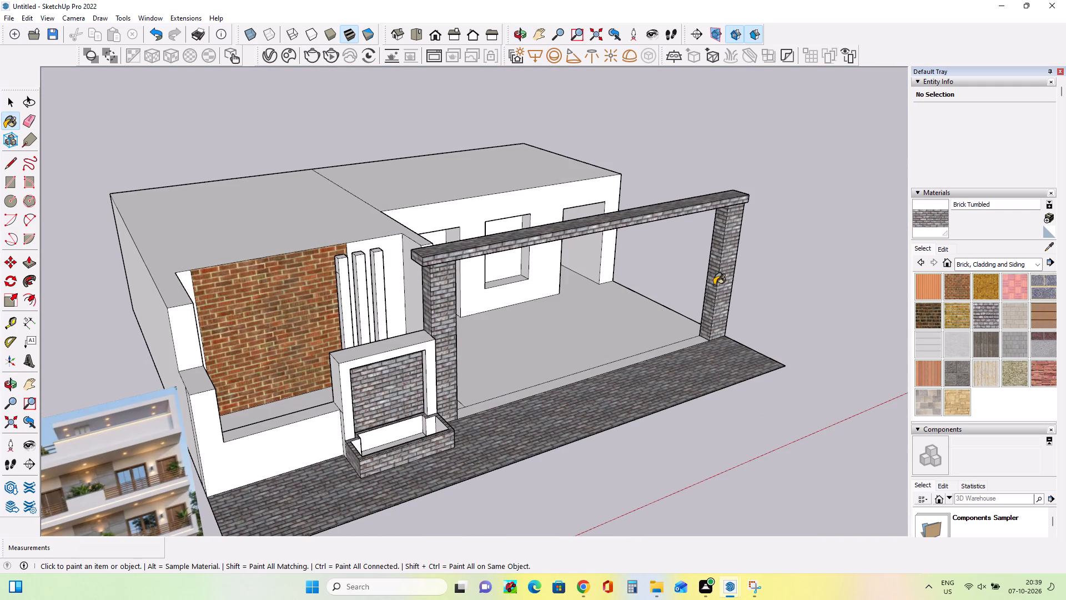
# Apply Brick Tumbled to the planter-side pillar's inner side, the far pillar's outer side, the beam's far end and its underside.
pyautogui.moveTo(716, 309); pyautogui.dragTo(162, 389, button='middle')
pyautogui.click(398, 300)
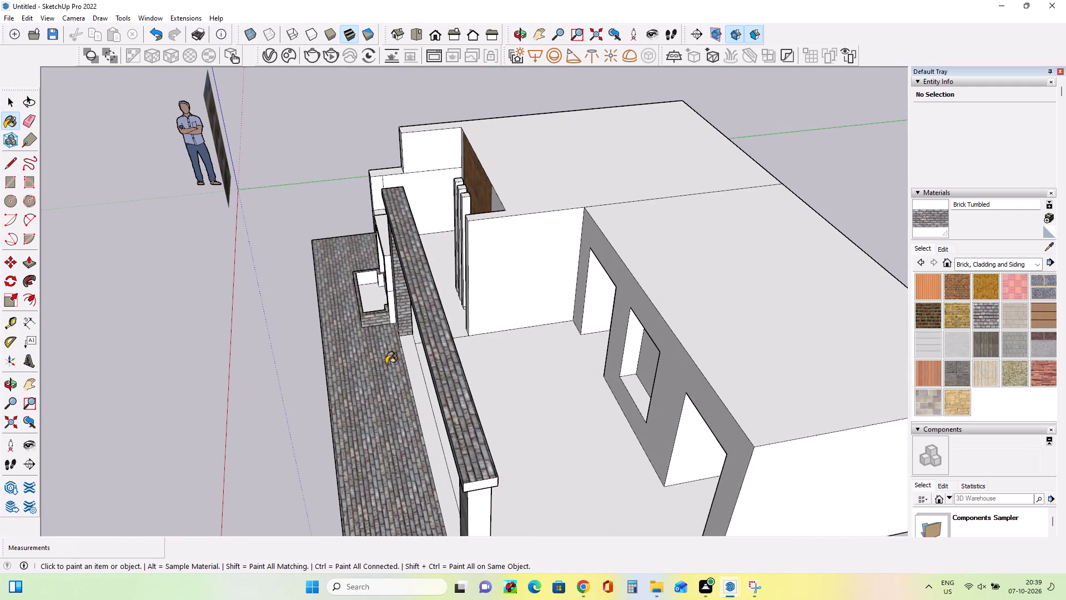
pyautogui.click(474, 513)
pyautogui.click(474, 488)
pyautogui.moveTo(417, 463); pyautogui.dragTo(426, 464, button='middle')
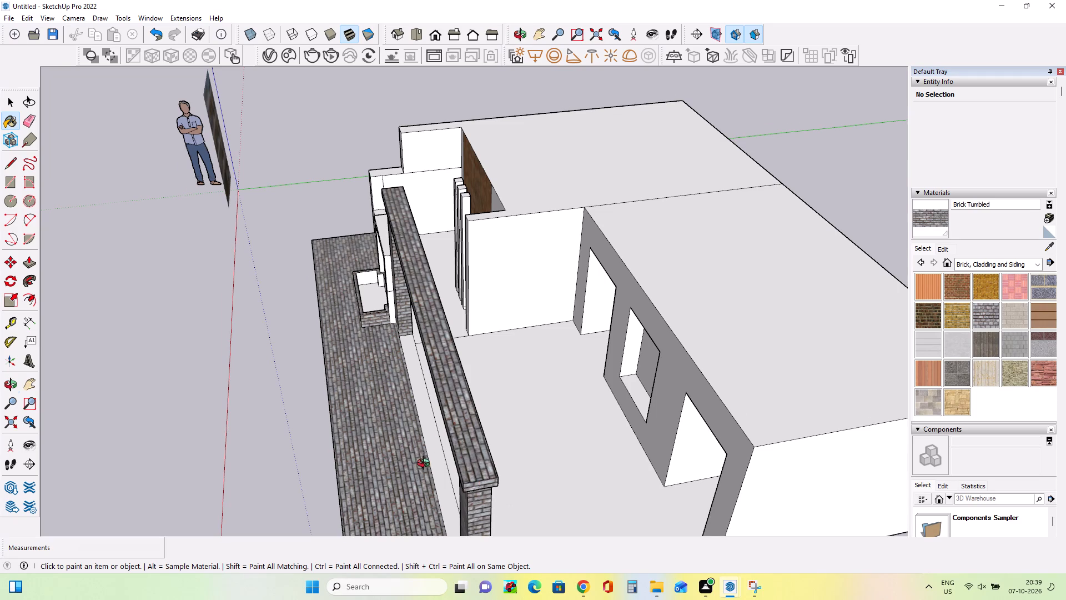
pyautogui.moveTo(426, 464); pyautogui.dragTo(630, 334, button='middle')
pyautogui.moveTo(389, 280); pyautogui.dragTo(454, 163, button='middle')
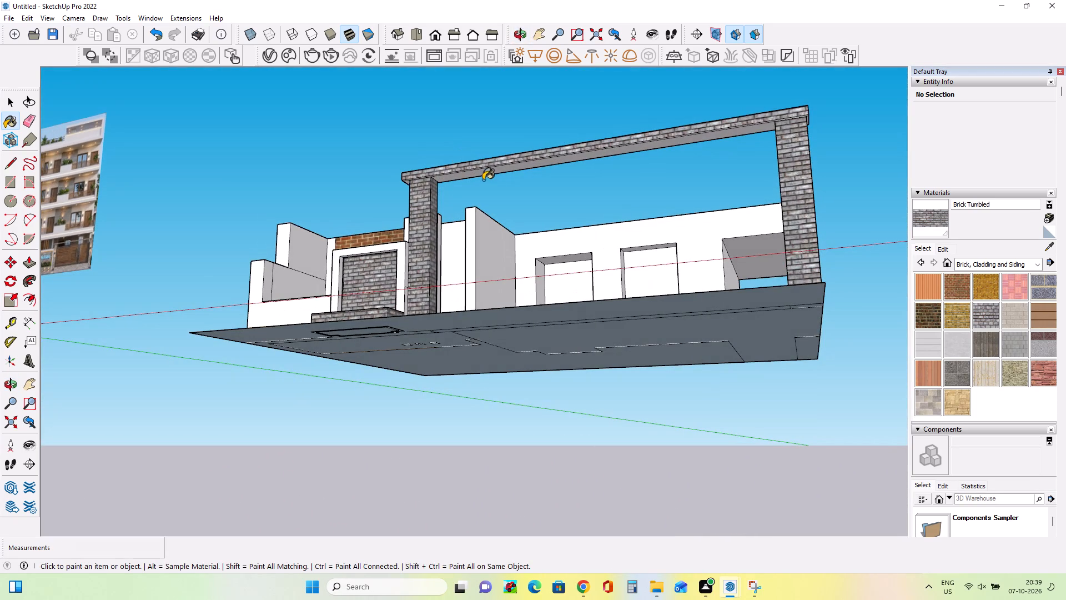
pyautogui.click(484, 173)
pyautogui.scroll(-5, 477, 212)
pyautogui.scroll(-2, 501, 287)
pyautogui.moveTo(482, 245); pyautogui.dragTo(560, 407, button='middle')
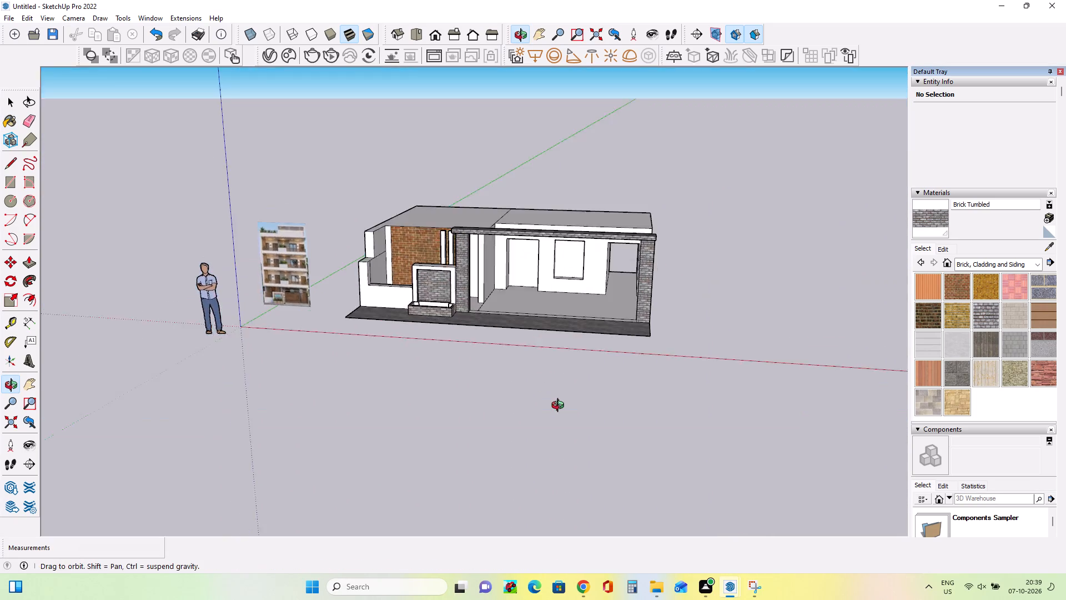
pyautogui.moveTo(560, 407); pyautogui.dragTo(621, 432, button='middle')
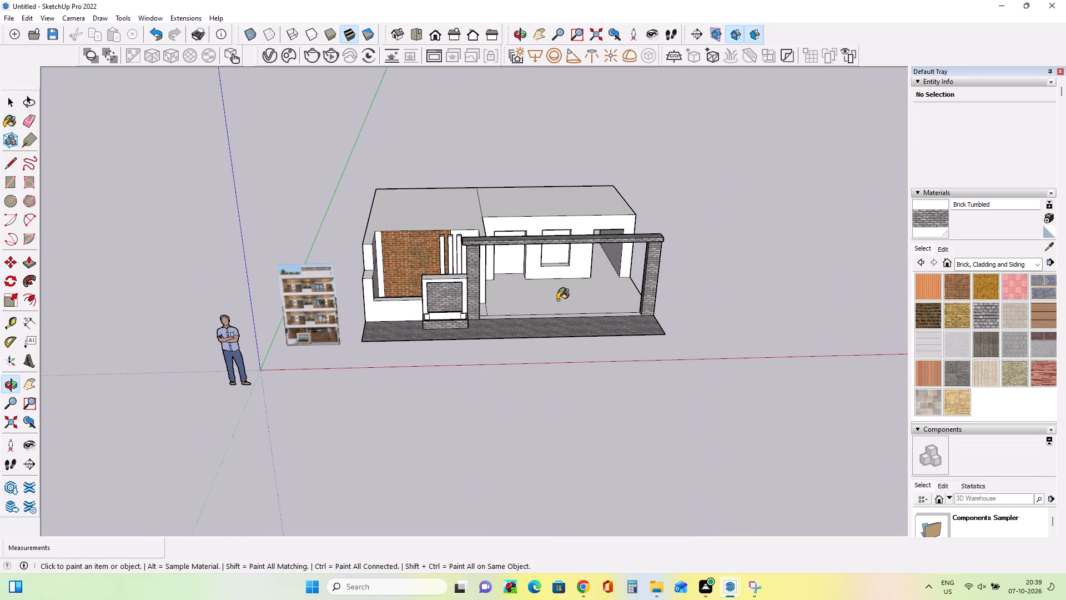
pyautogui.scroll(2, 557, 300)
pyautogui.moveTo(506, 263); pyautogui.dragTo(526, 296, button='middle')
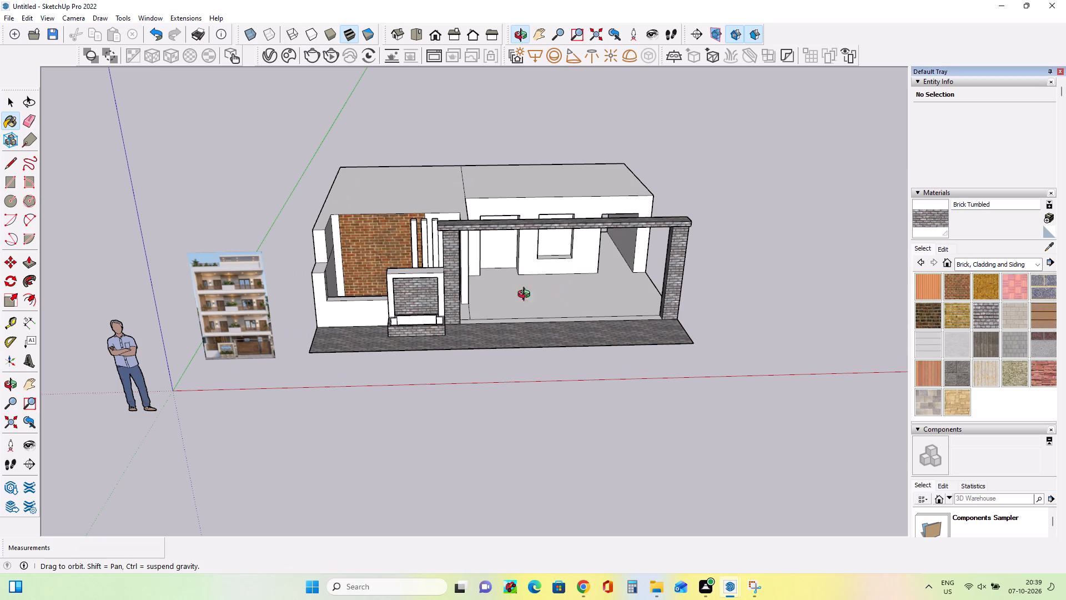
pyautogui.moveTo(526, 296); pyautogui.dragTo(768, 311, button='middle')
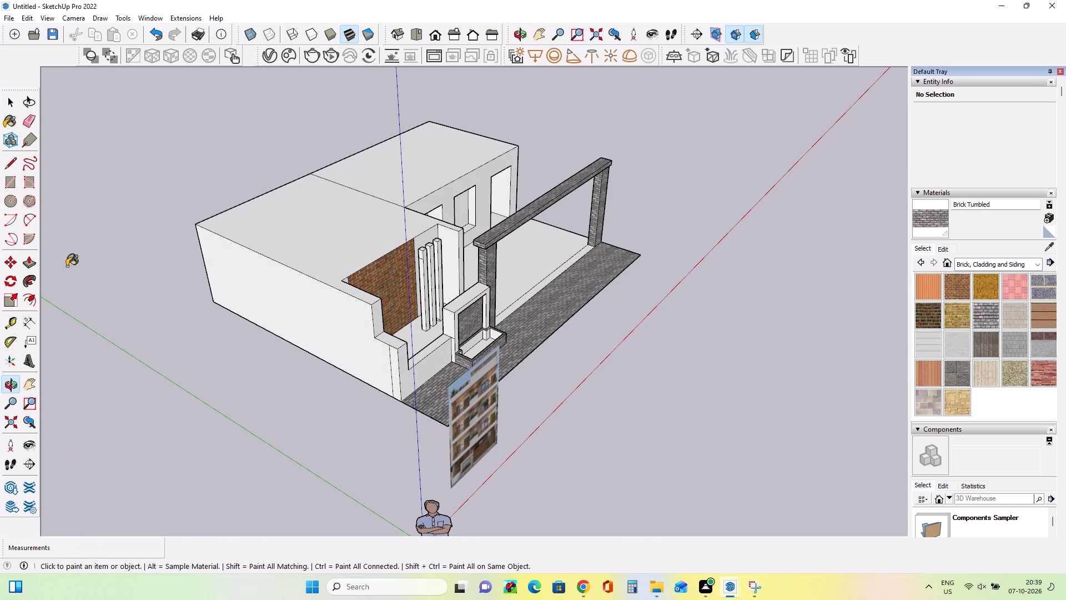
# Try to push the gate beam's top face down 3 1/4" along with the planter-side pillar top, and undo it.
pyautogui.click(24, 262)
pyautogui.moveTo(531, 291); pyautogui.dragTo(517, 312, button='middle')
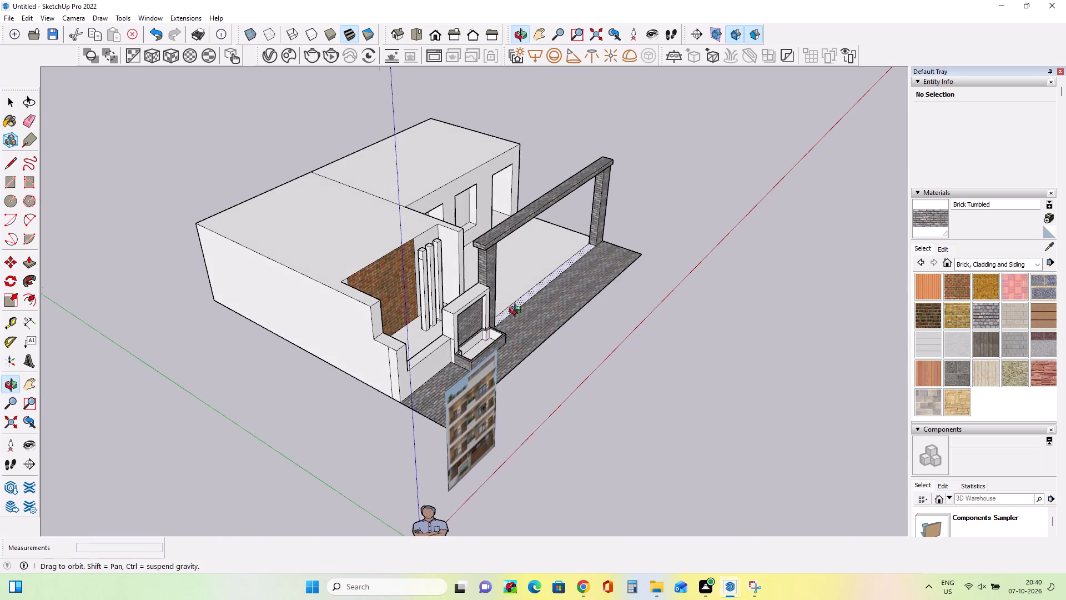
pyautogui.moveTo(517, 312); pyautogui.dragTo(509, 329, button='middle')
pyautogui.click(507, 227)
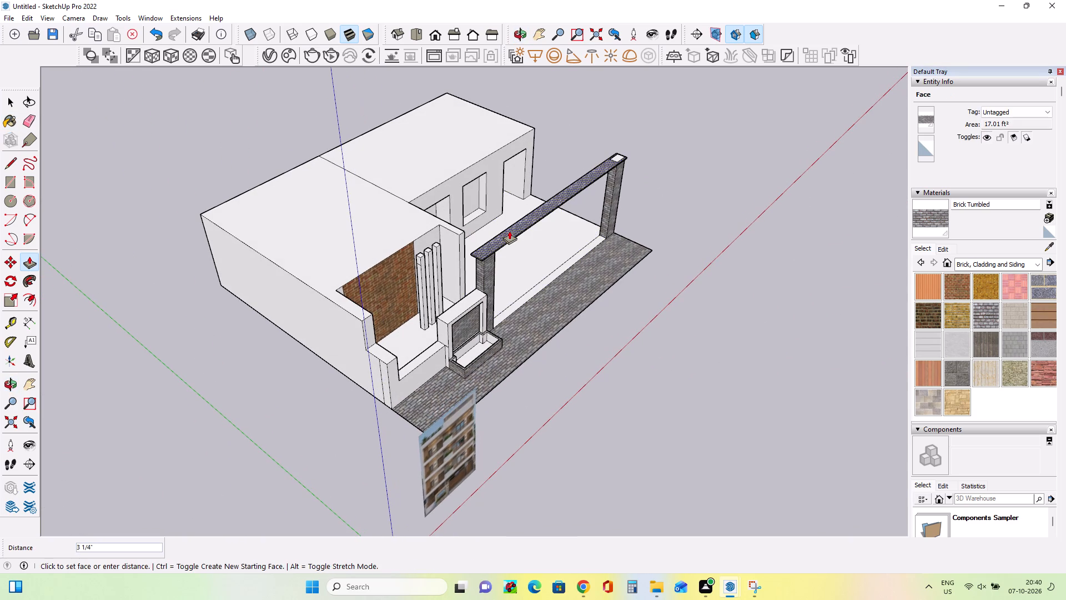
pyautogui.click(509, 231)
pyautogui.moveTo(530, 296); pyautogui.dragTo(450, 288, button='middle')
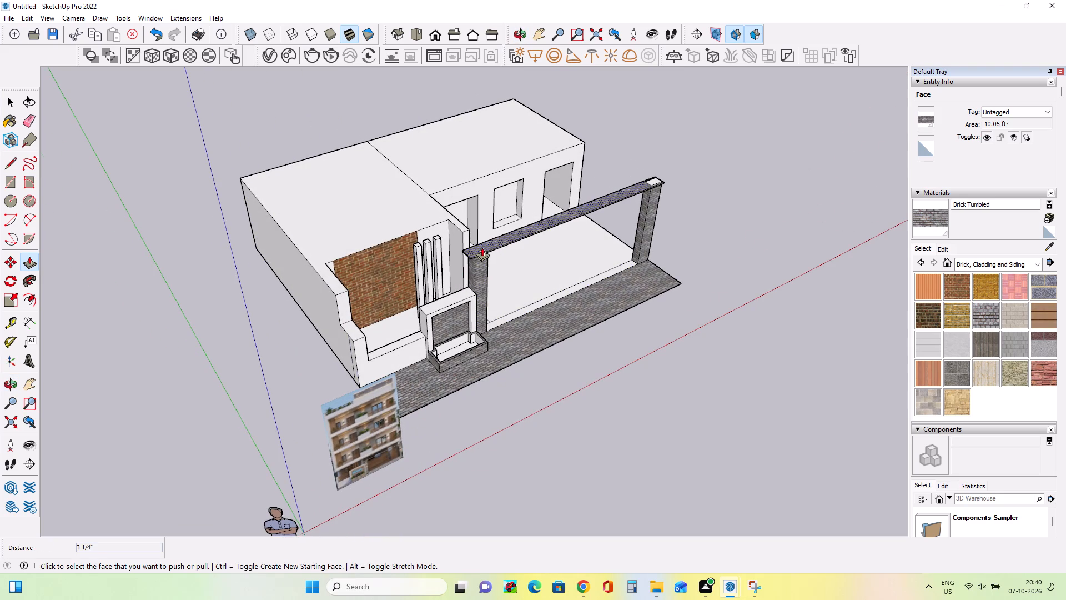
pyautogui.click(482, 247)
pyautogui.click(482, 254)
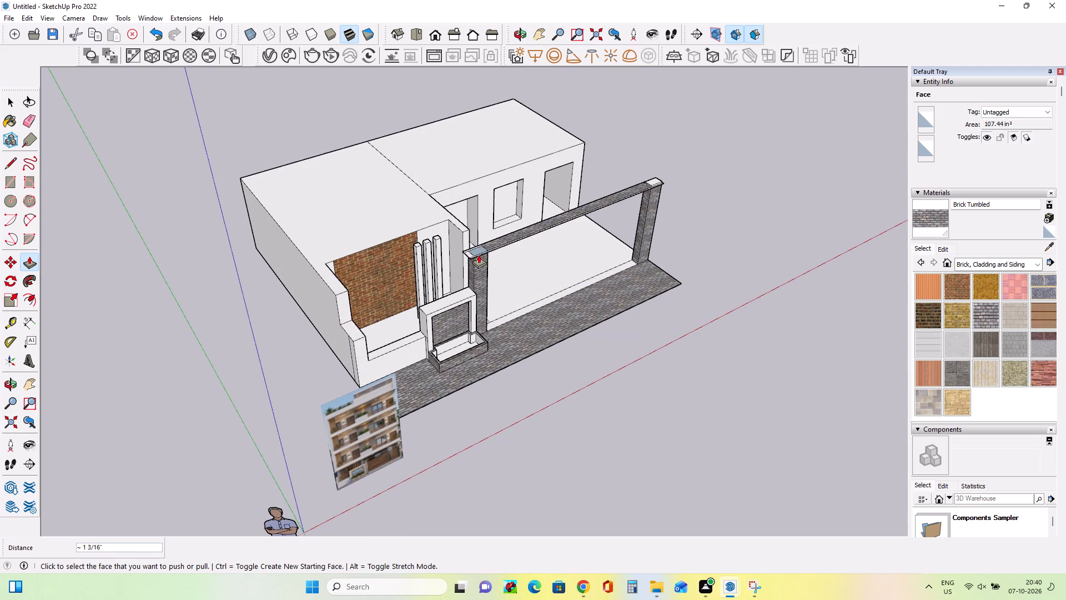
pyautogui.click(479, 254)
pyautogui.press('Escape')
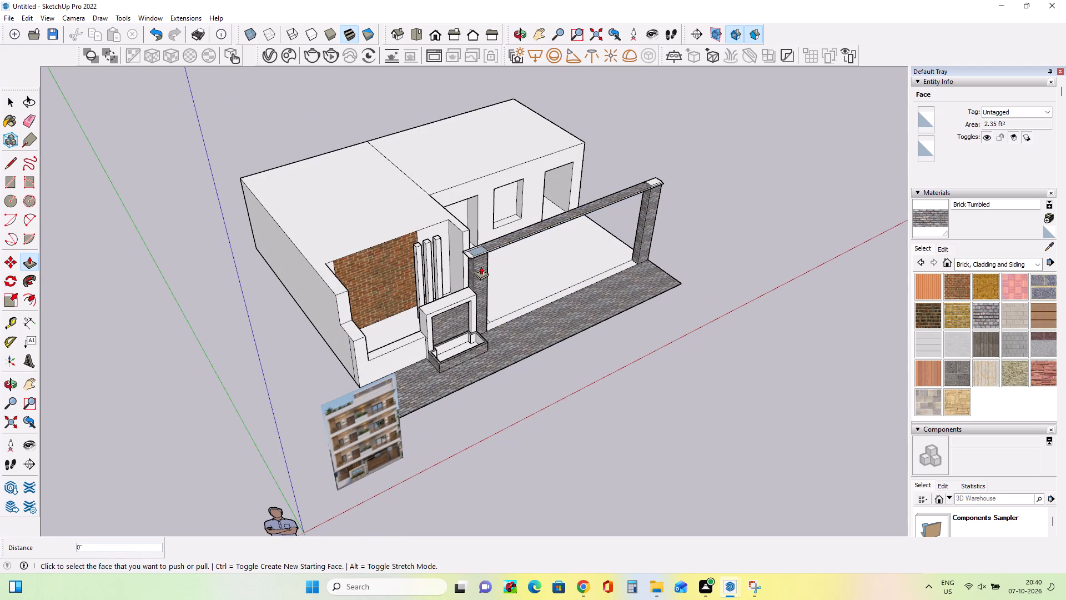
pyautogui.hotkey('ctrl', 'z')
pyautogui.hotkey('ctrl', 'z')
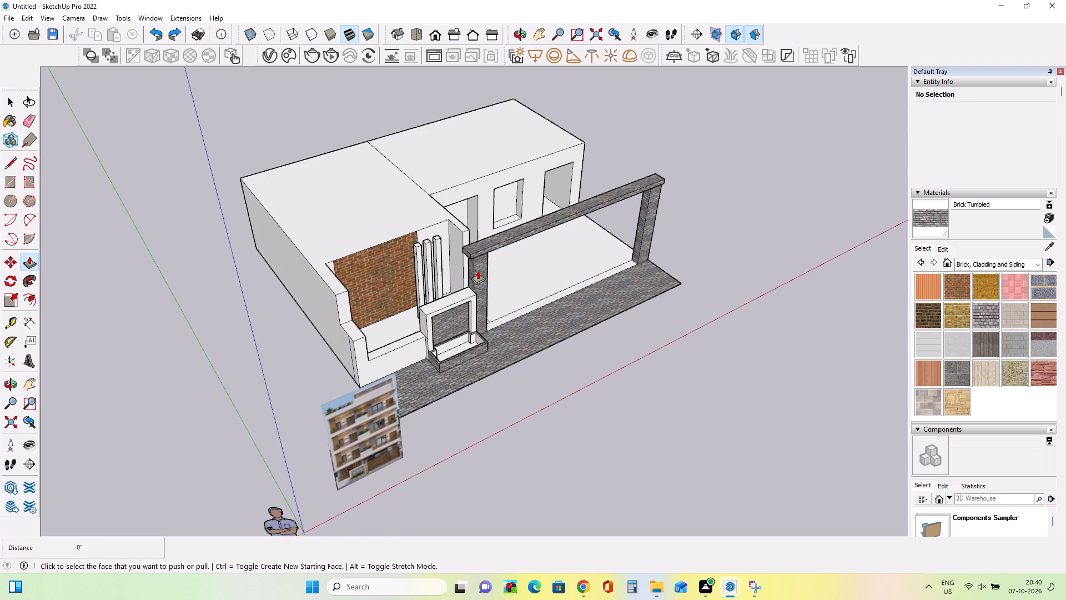
# Examine the ground floor and slab edges in the reference image and compare them with the front of the model.
pyautogui.moveTo(606, 316); pyautogui.dragTo(471, 238, button='middle')
pyautogui.moveTo(479, 224); pyautogui.dragTo(470, 182, button='middle')
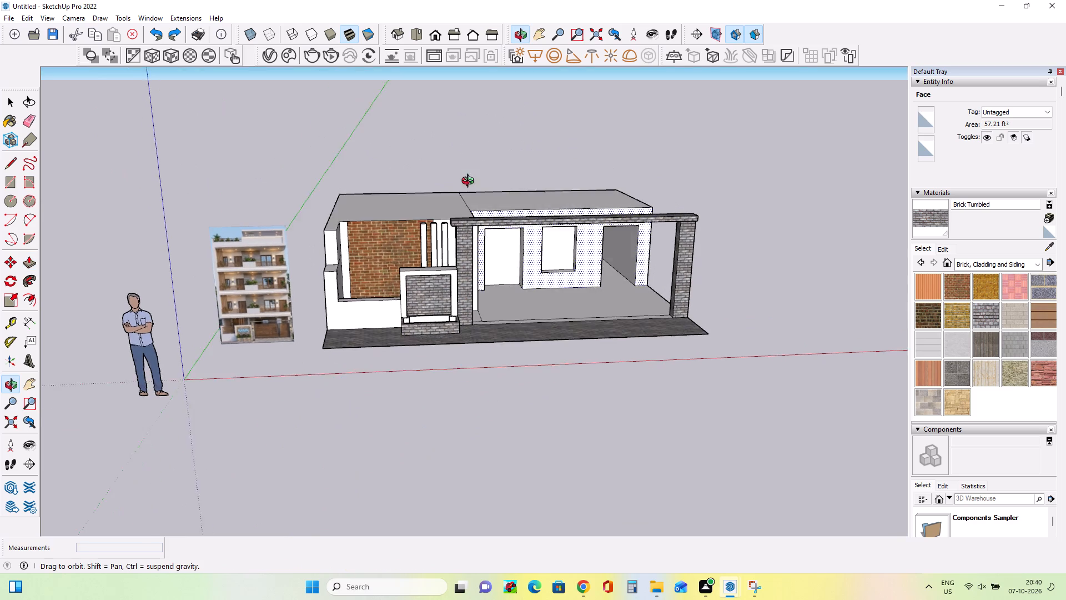
pyautogui.moveTo(470, 182); pyautogui.dragTo(427, 148, button='middle')
pyautogui.middleClick(425, 149)
pyautogui.moveTo(425, 153); pyautogui.dragTo(518, 273, button='middle')
pyautogui.scroll(-2, 579, 264)
pyautogui.moveTo(612, 289); pyautogui.dragTo(501, 244, button='middle')
pyautogui.scroll(1, 505, 212)
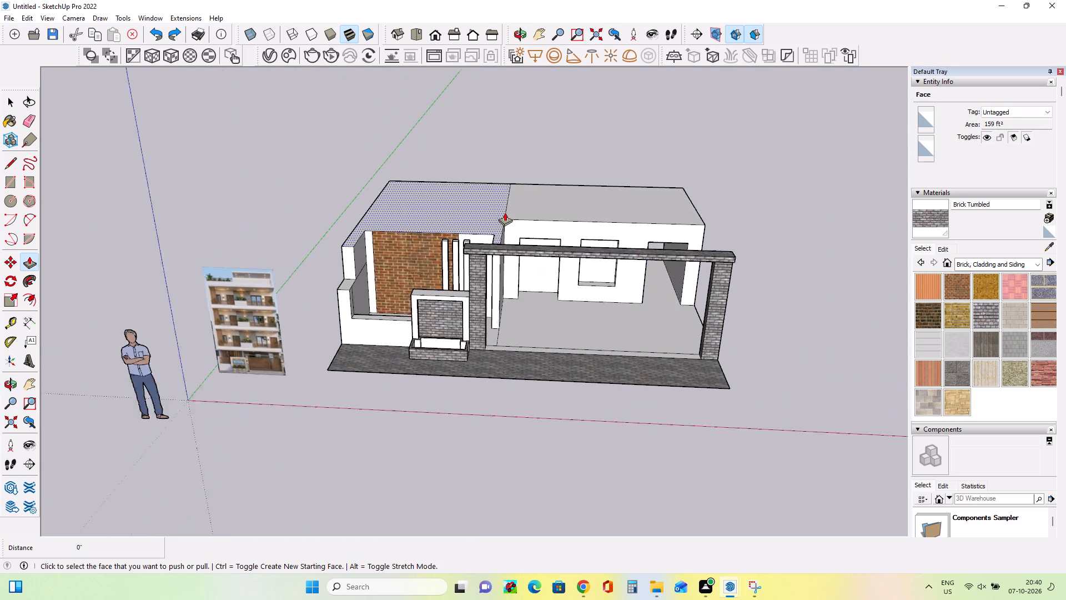
pyautogui.scroll(2, 505, 212)
pyautogui.moveTo(328, 293); pyautogui.dragTo(345, 304, button='middle')
pyautogui.scroll(5, 199, 391)
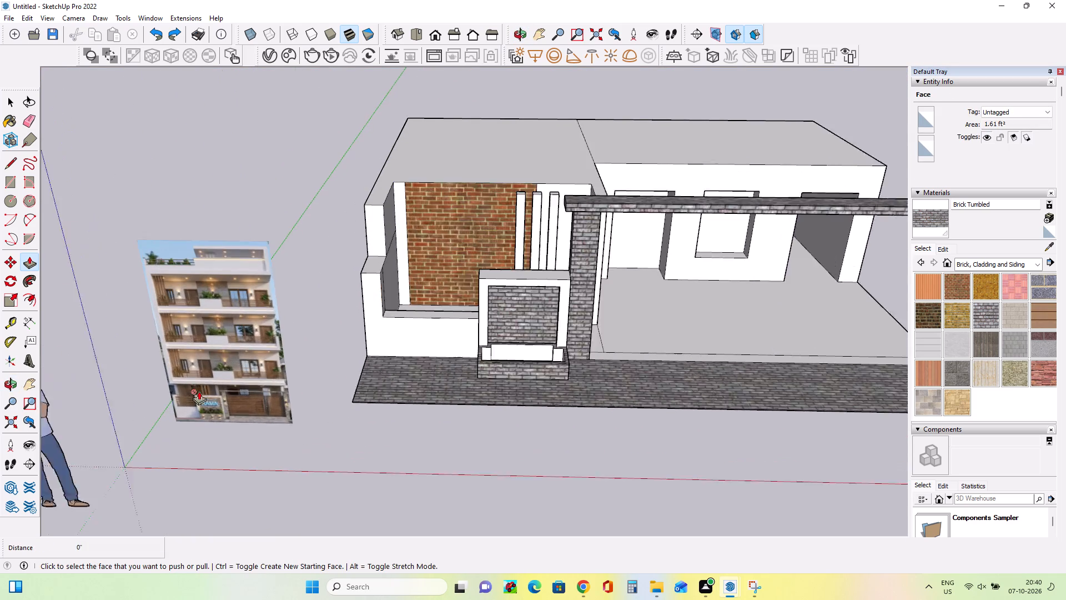
pyautogui.scroll(5, 219, 394)
pyautogui.moveTo(214, 383); pyautogui.dragTo(225, 353, button='middle')
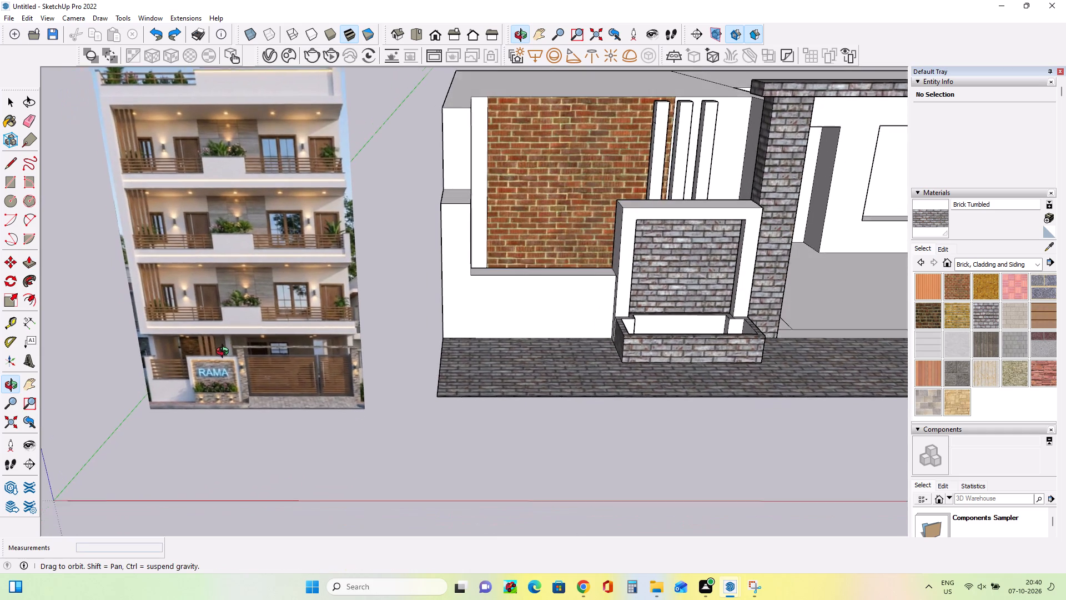
pyautogui.moveTo(225, 353); pyautogui.dragTo(219, 358, button='middle')
pyautogui.scroll(-5, 256, 343)
pyautogui.moveTo(256, 357); pyautogui.dragTo(259, 376, button='middle')
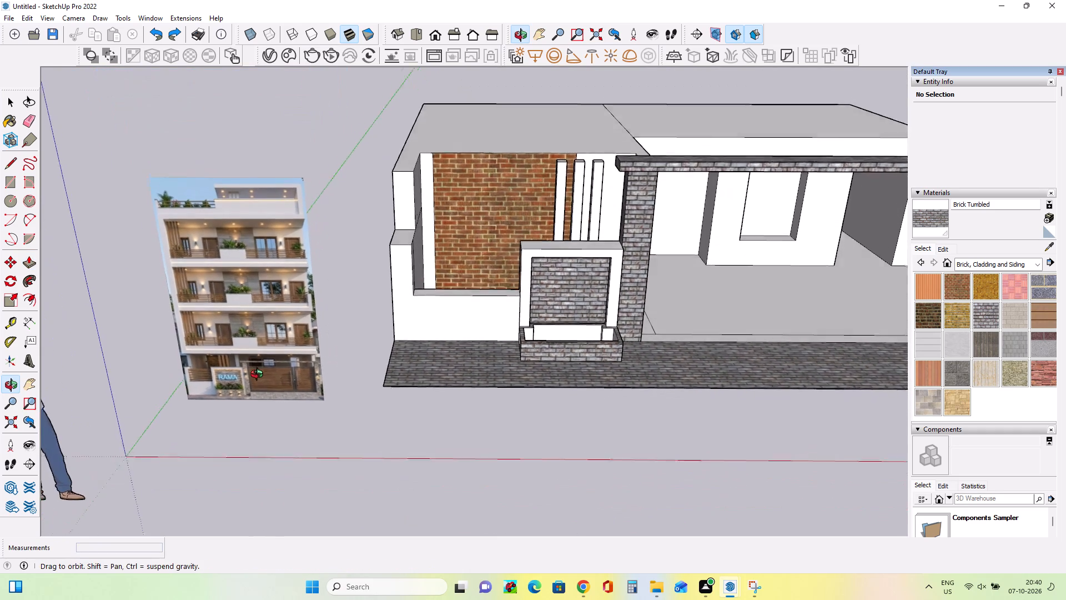
pyautogui.moveTo(259, 376); pyautogui.dragTo(262, 418, button='middle')
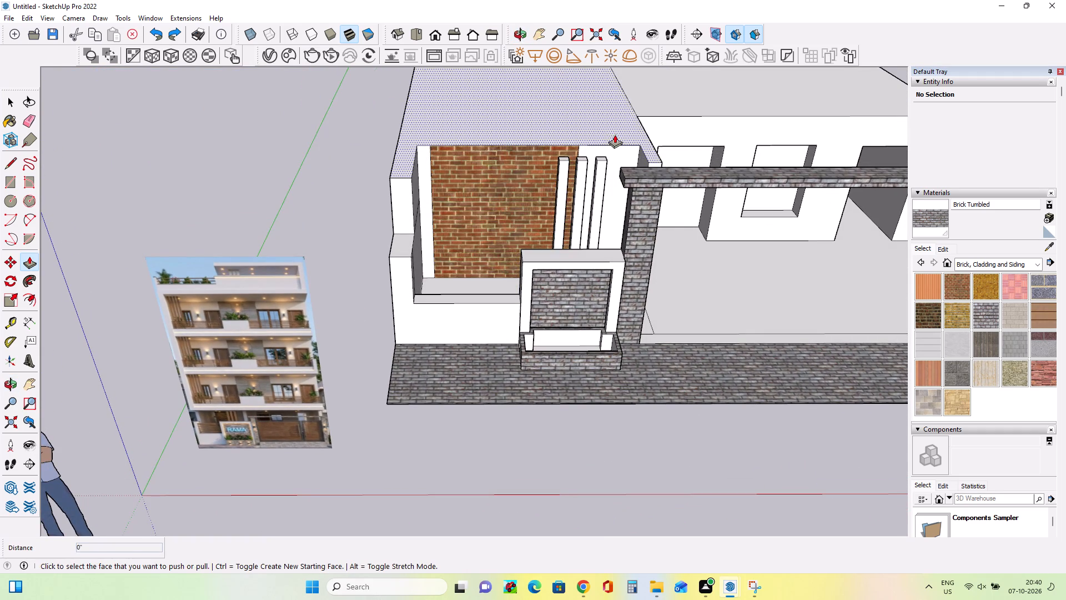
pyautogui.scroll(7, 237, 419)
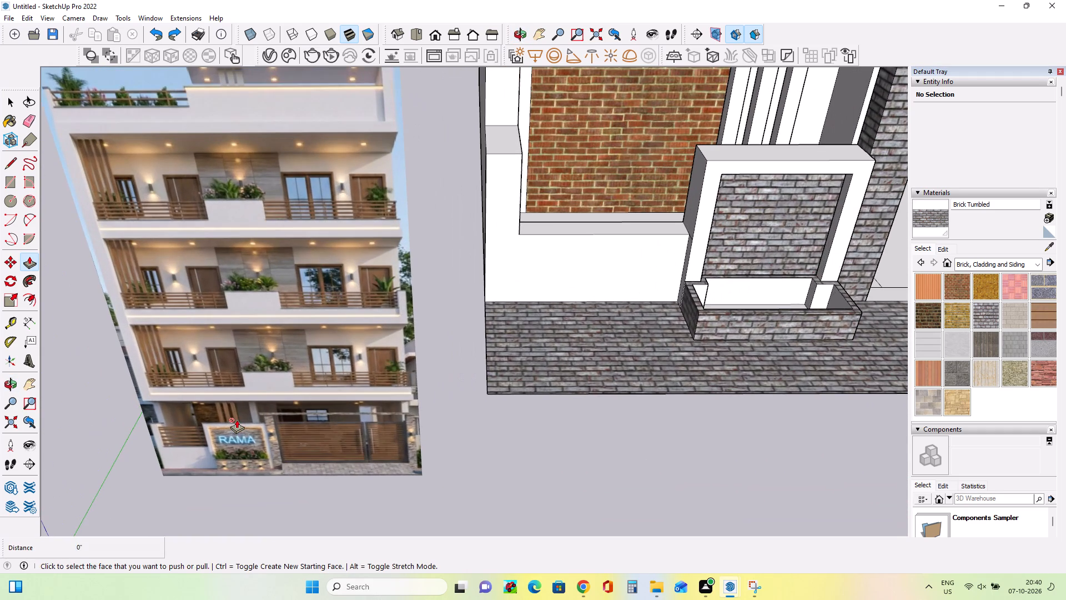
pyautogui.scroll(-13, 236, 417)
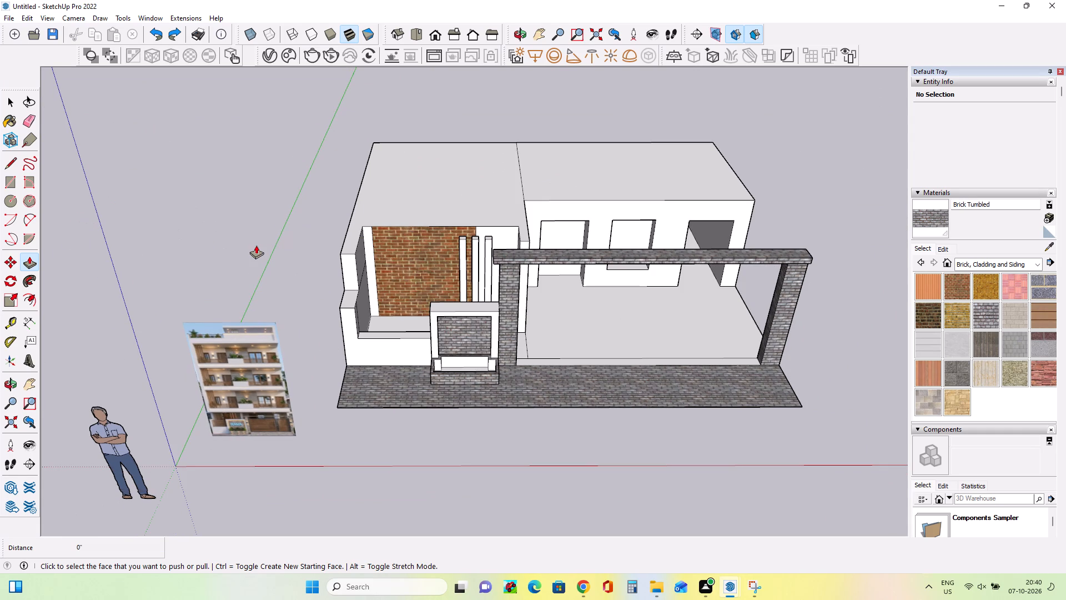
pyautogui.scroll(8, 253, 416)
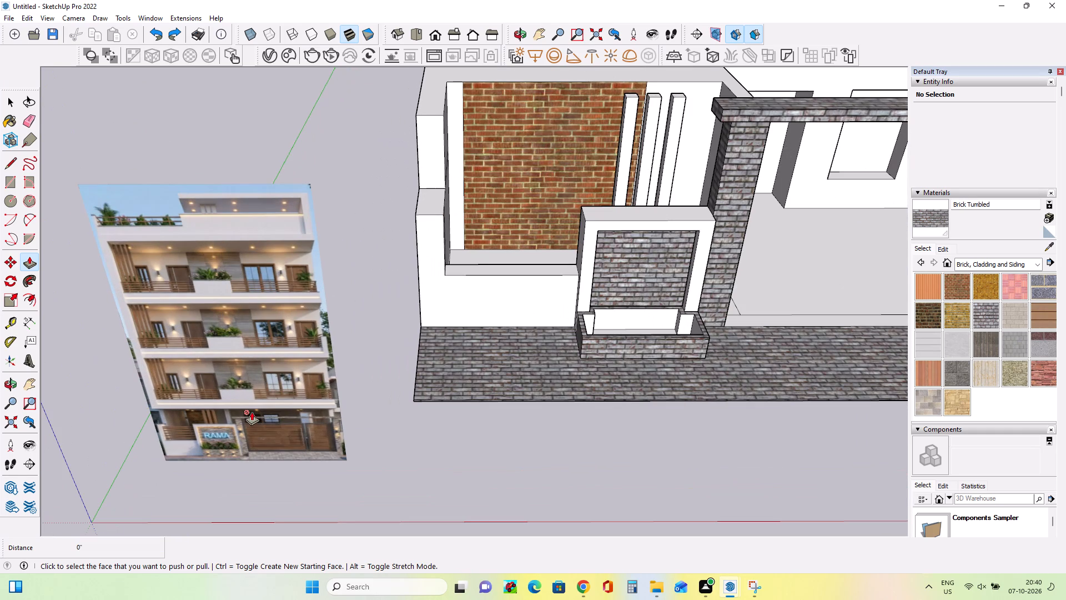
pyautogui.scroll(-13, 252, 412)
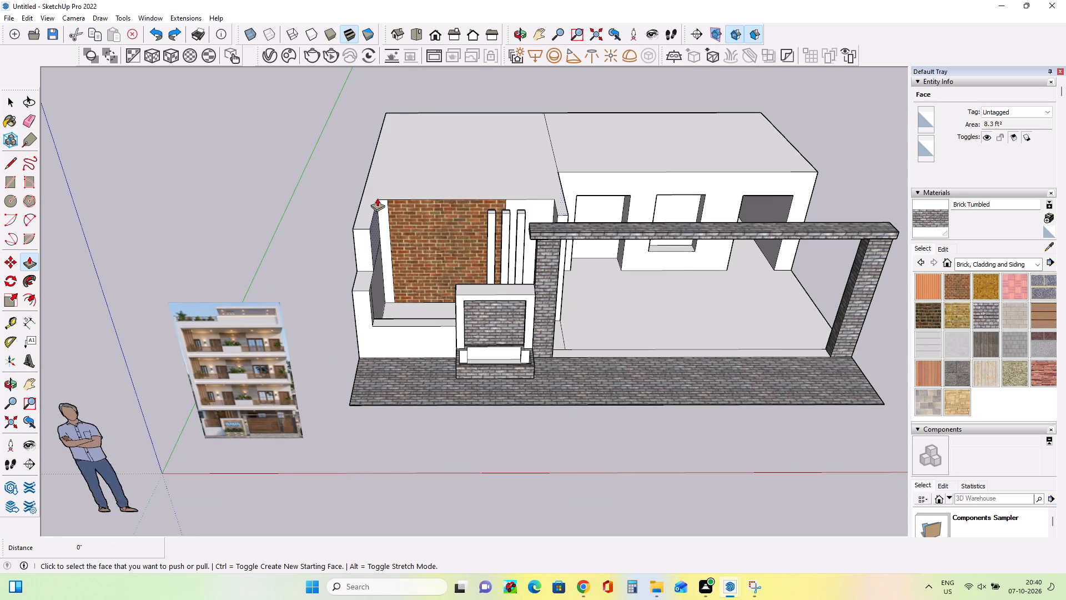
# Draw rectangular strips along the front roof edges, about 10' 1" by 10 3/8" over the brick wall and 15' 1" by 1' over the recessed wing.
pyautogui.click(9, 179)
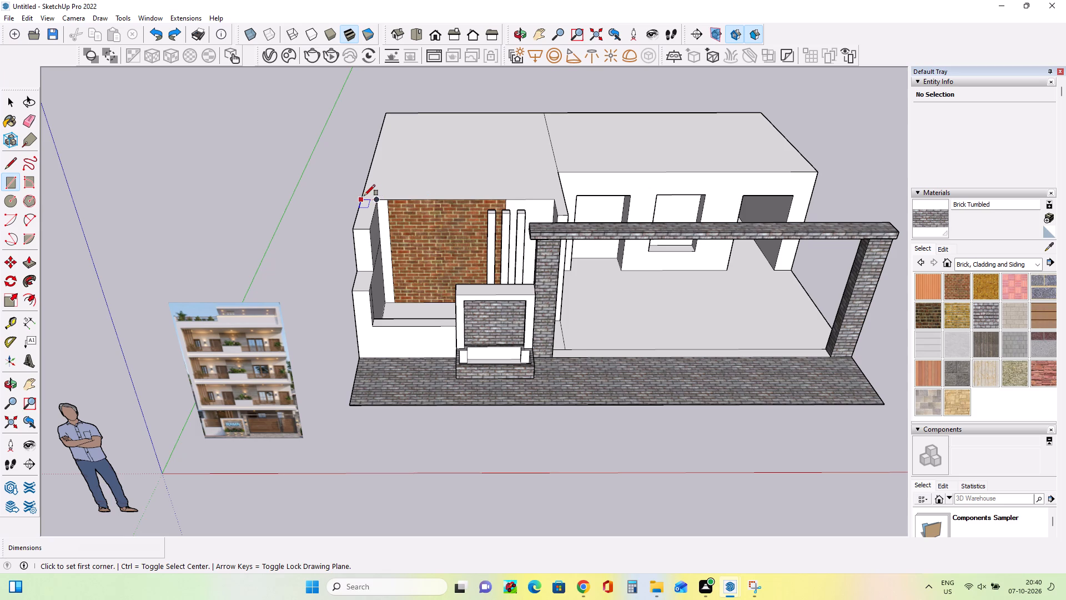
pyautogui.click(378, 201)
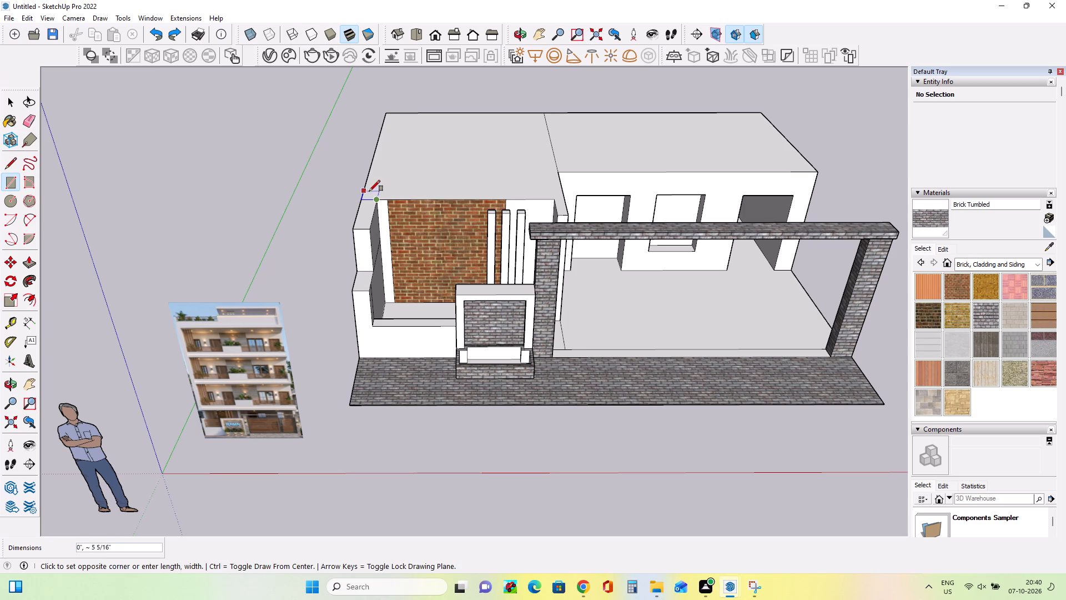
pyautogui.click(561, 191)
pyautogui.moveTo(580, 172); pyautogui.dragTo(587, 214, button='middle')
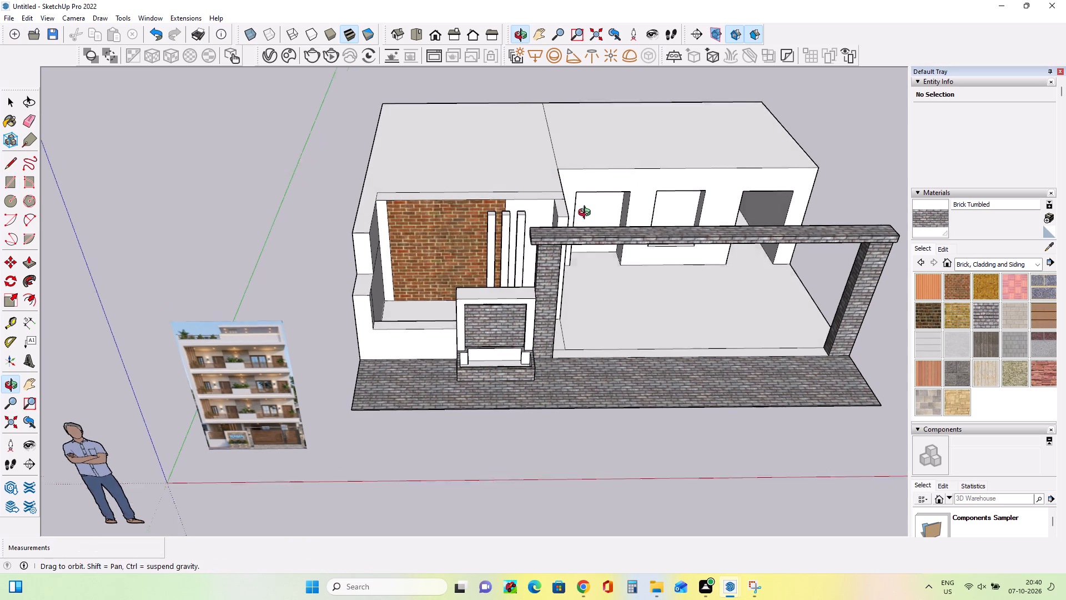
pyautogui.moveTo(587, 214); pyautogui.dragTo(591, 245, button='middle')
pyautogui.click(560, 159)
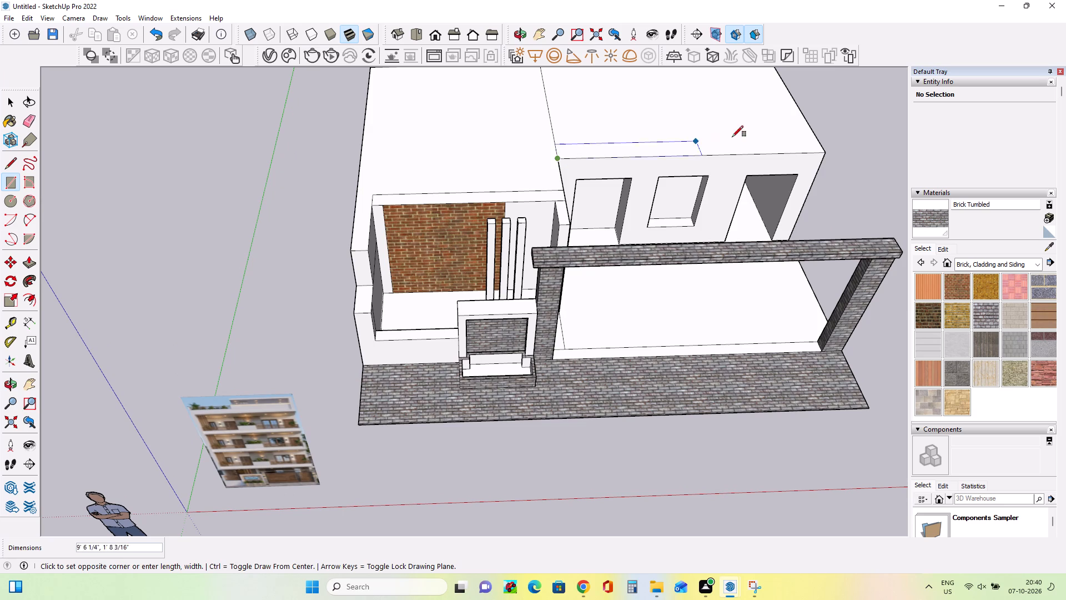
pyautogui.click(816, 144)
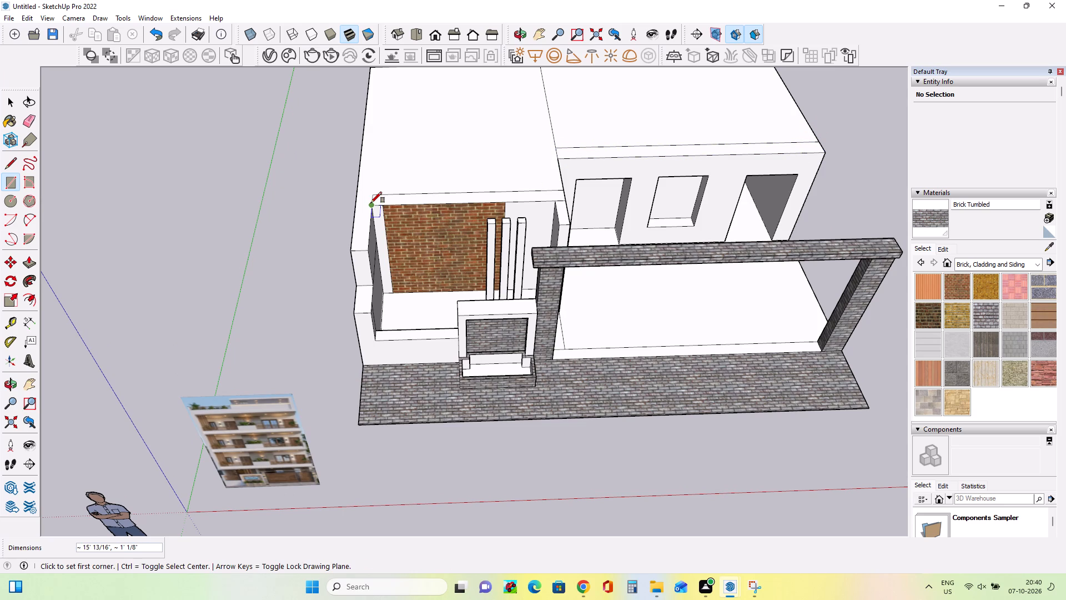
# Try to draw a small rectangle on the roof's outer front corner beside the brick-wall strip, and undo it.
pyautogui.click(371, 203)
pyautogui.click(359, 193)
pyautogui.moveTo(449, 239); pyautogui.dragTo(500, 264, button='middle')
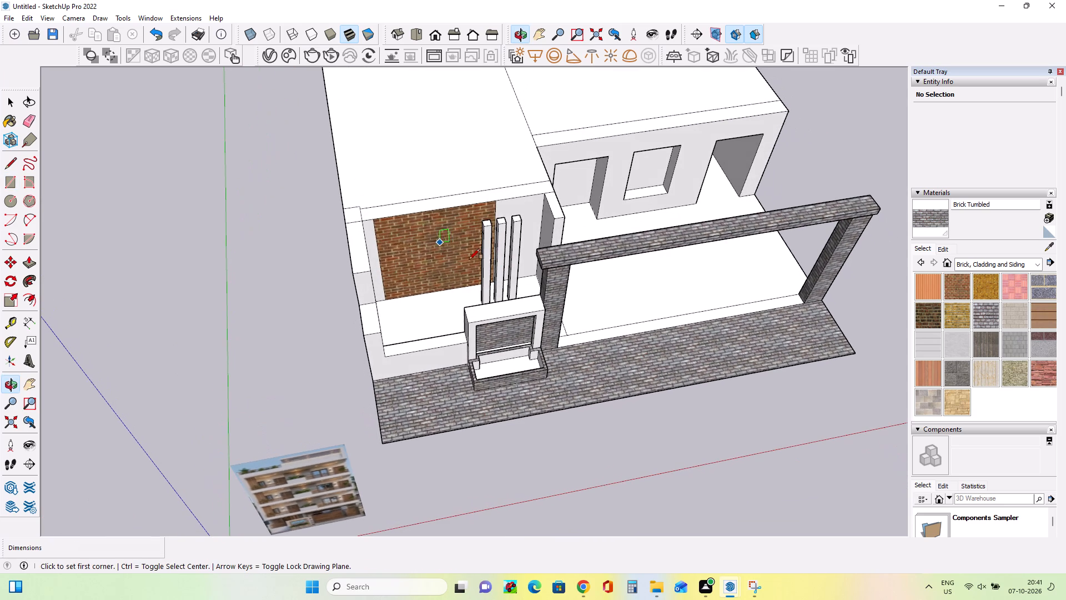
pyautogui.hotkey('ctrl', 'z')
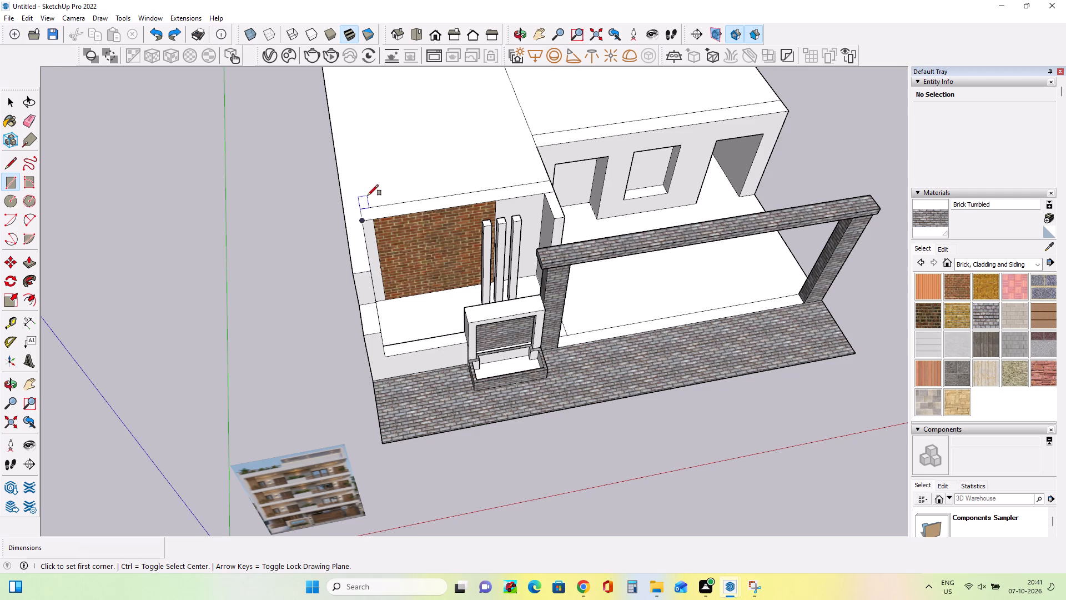
# Draw a rectangle about 10 3/8" square on the outer front roof corner, at the end of the brick-wall strip.
pyautogui.click(359, 208)
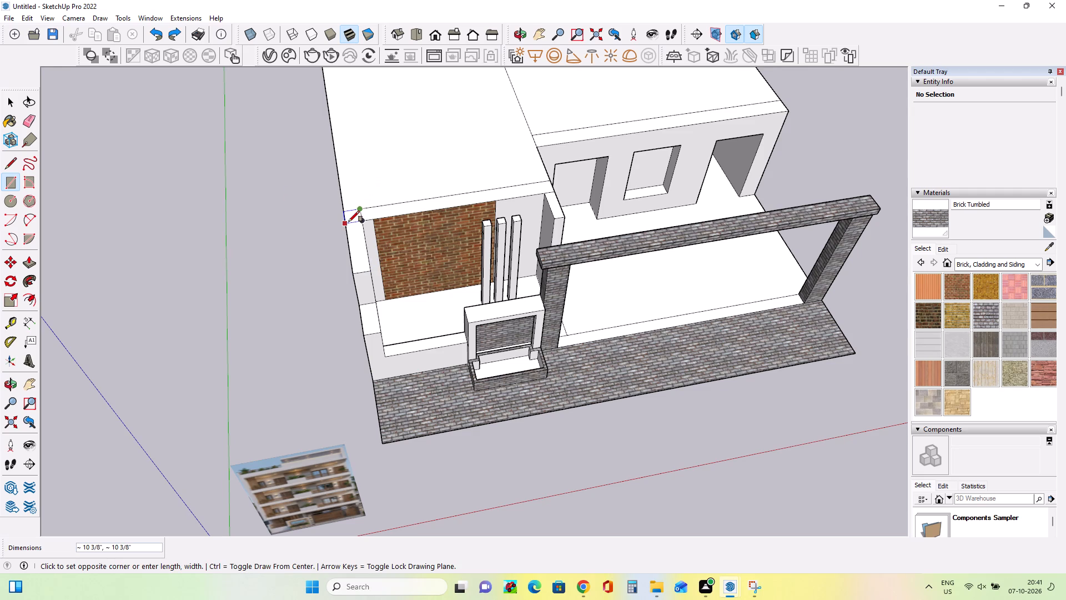
pyautogui.click(349, 222)
# Pull the roof strip above the brick wall and its outer corner square up 5 5/8" to form a raised edge.
pyautogui.moveTo(384, 254); pyautogui.dragTo(349, 254, button='middle')
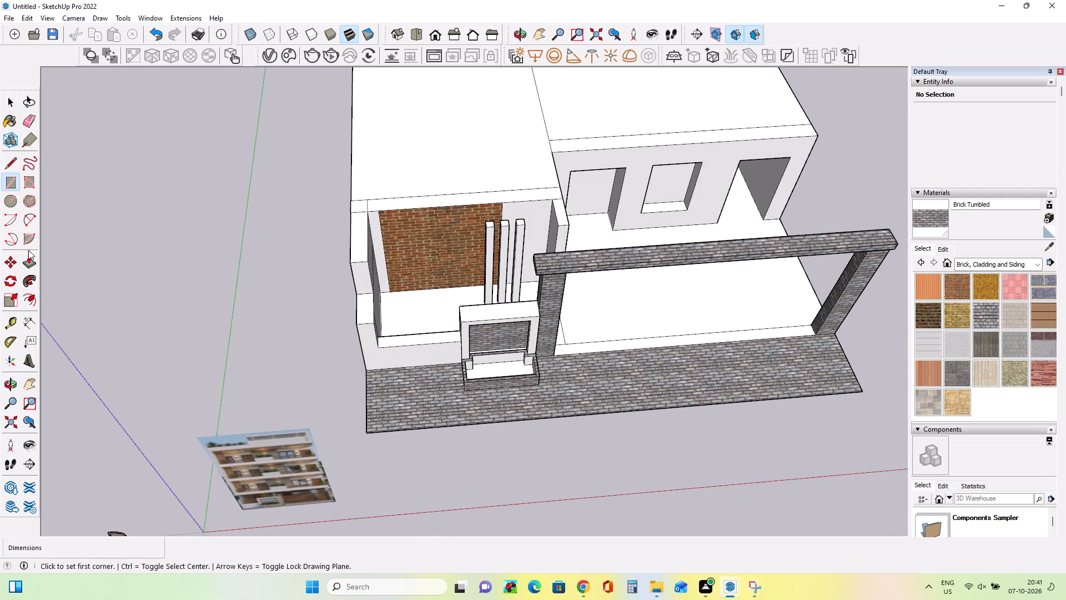
pyautogui.click(31, 268)
pyautogui.click(445, 198)
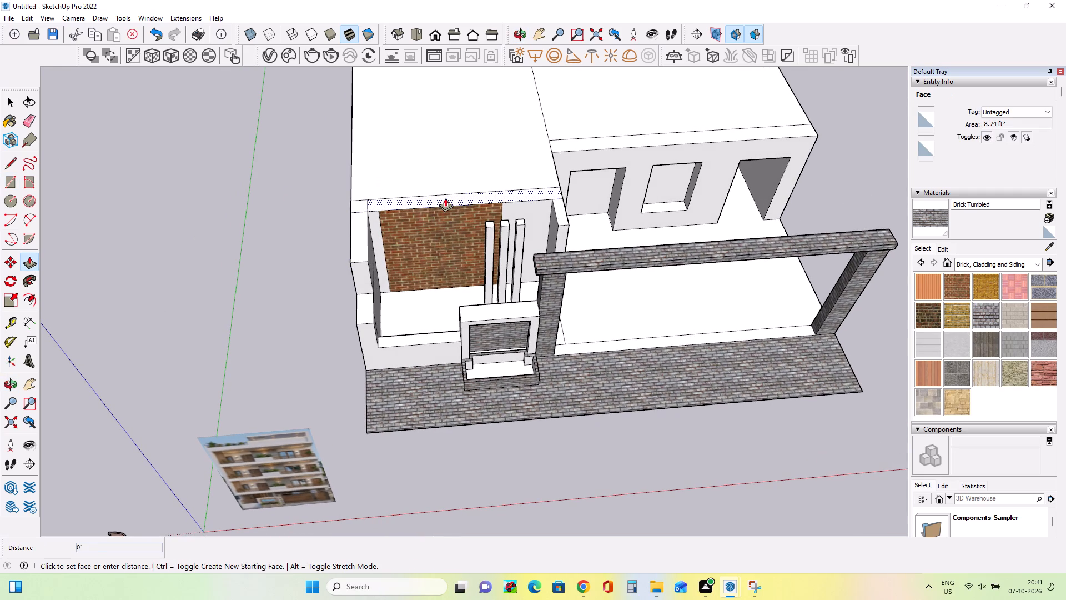
pyautogui.click(446, 191)
pyautogui.moveTo(450, 252); pyautogui.dragTo(450, 246, button='middle')
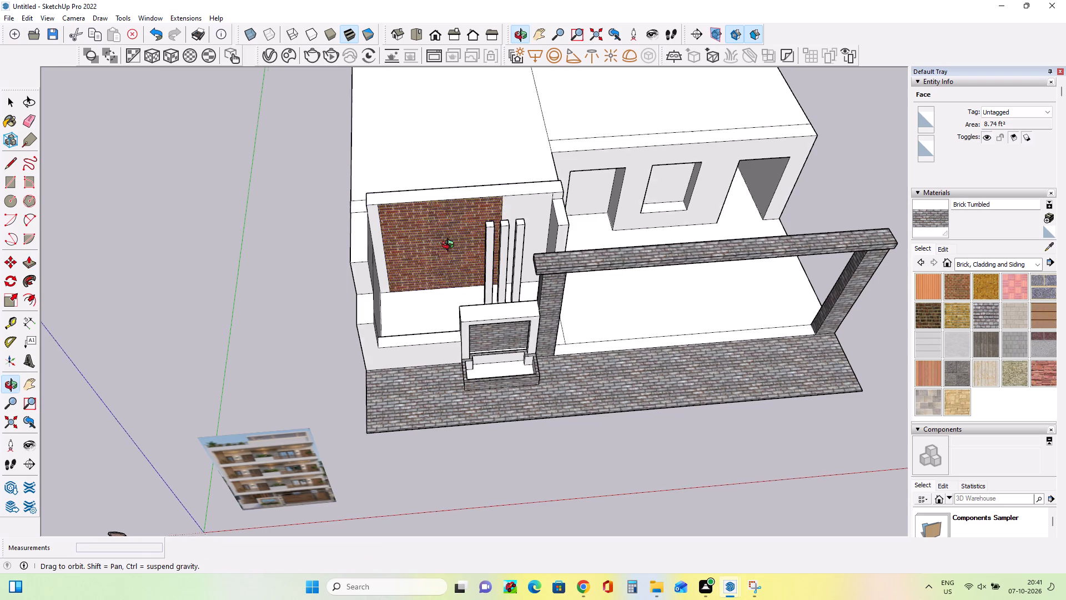
pyautogui.moveTo(450, 246); pyautogui.dragTo(456, 158, button='middle')
pyautogui.scroll(3, 393, 203)
pyautogui.click(348, 202)
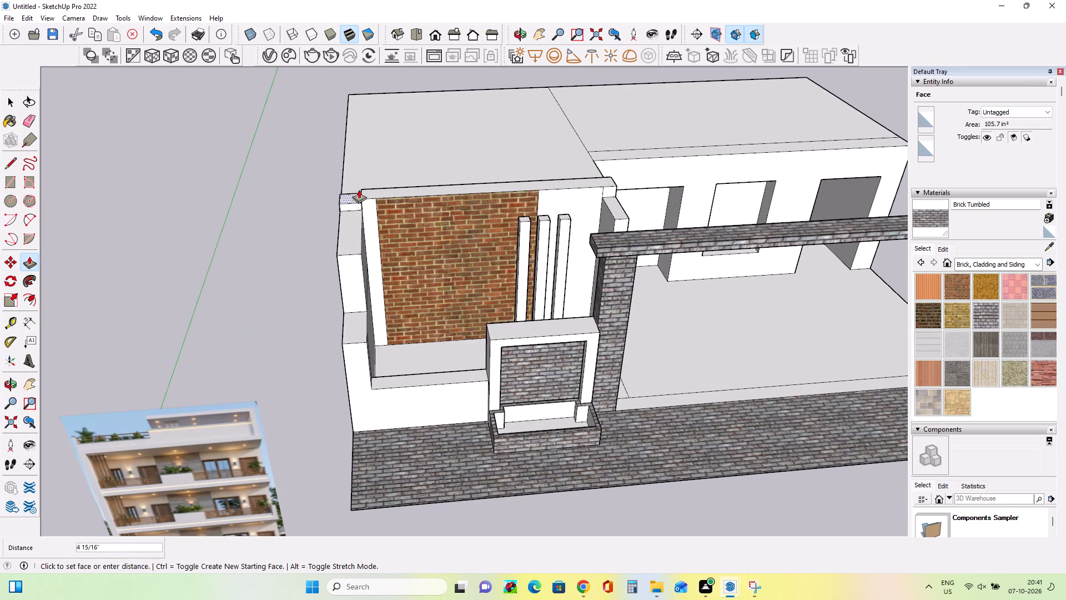
pyautogui.click(368, 187)
# Draw a rectangle about 10' 11" by 5 5/8" across the front below the raised roof edge above the brick wall.
pyautogui.scroll(3, 390, 207)
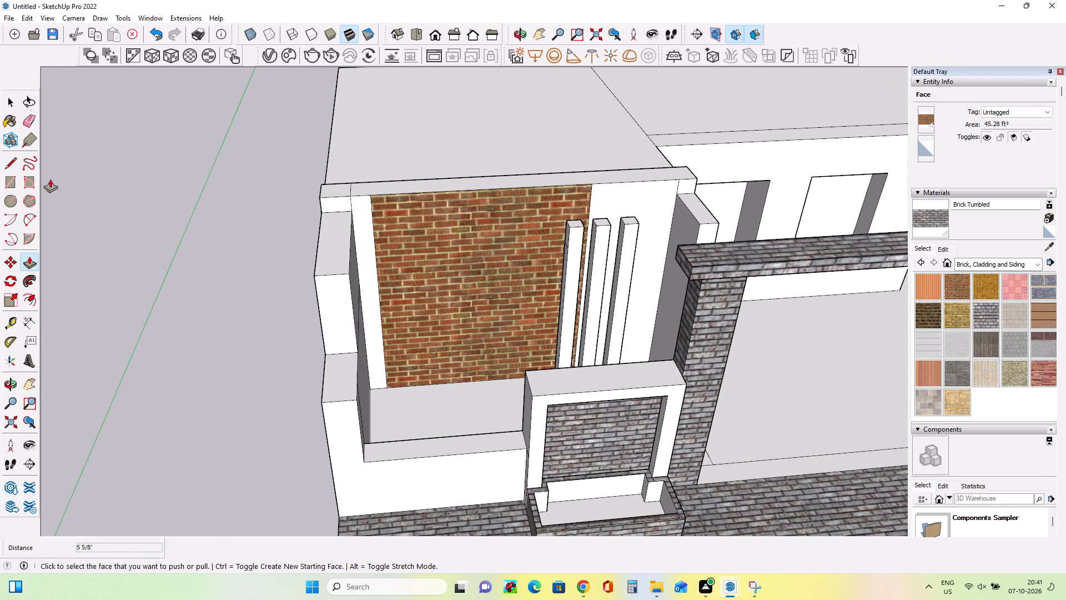
pyautogui.click(9, 182)
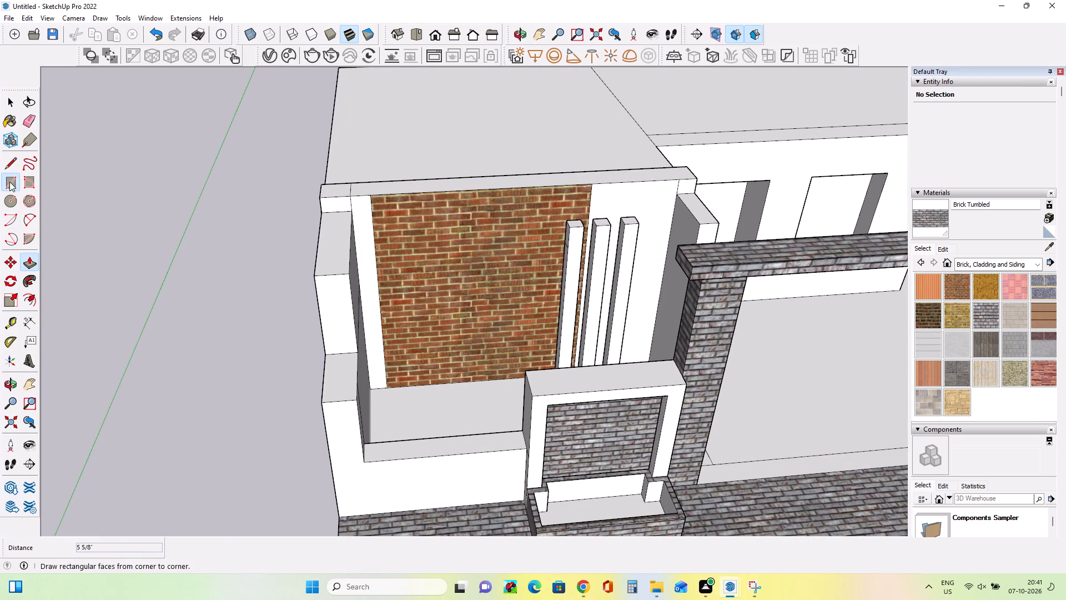
pyautogui.click(323, 214)
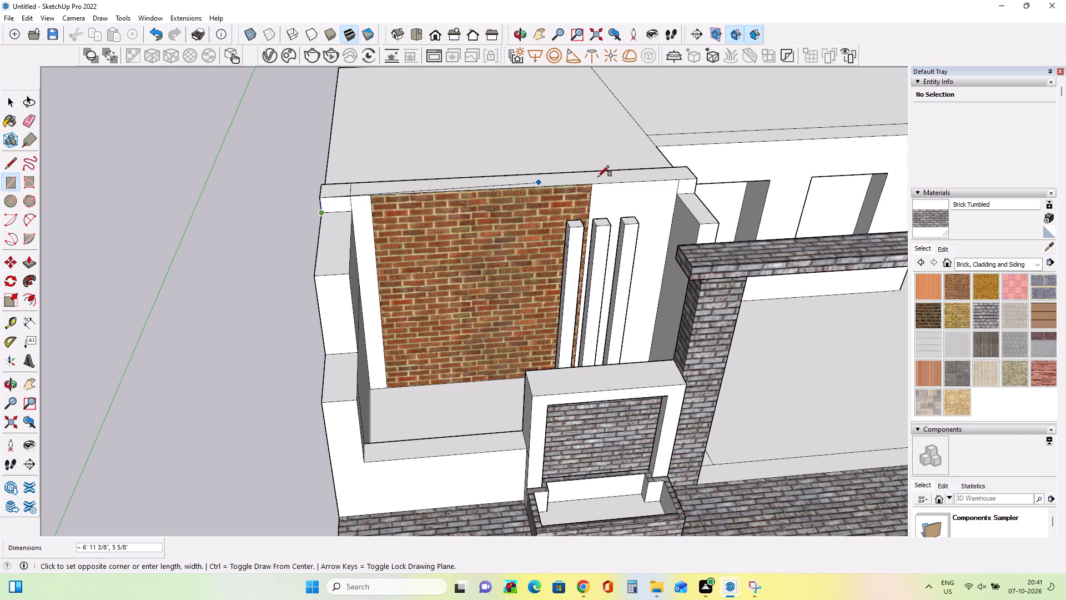
pyautogui.click(691, 181)
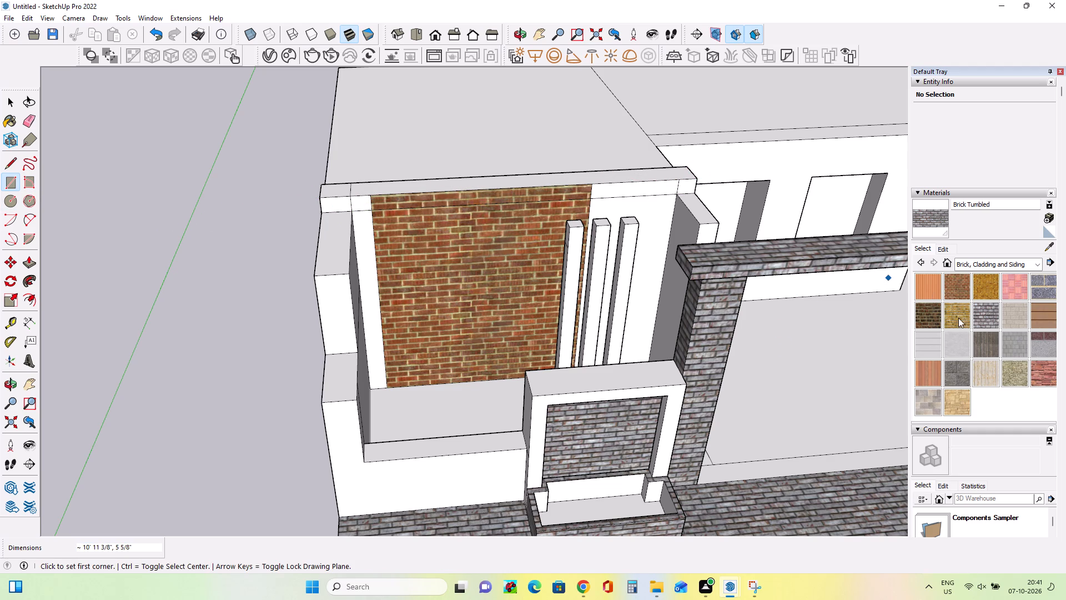
# Paint the strip crossing the top of the brick wall, below the raised roof edge, with white Color M00 from the Colors collection.
pyautogui.click(964, 263)
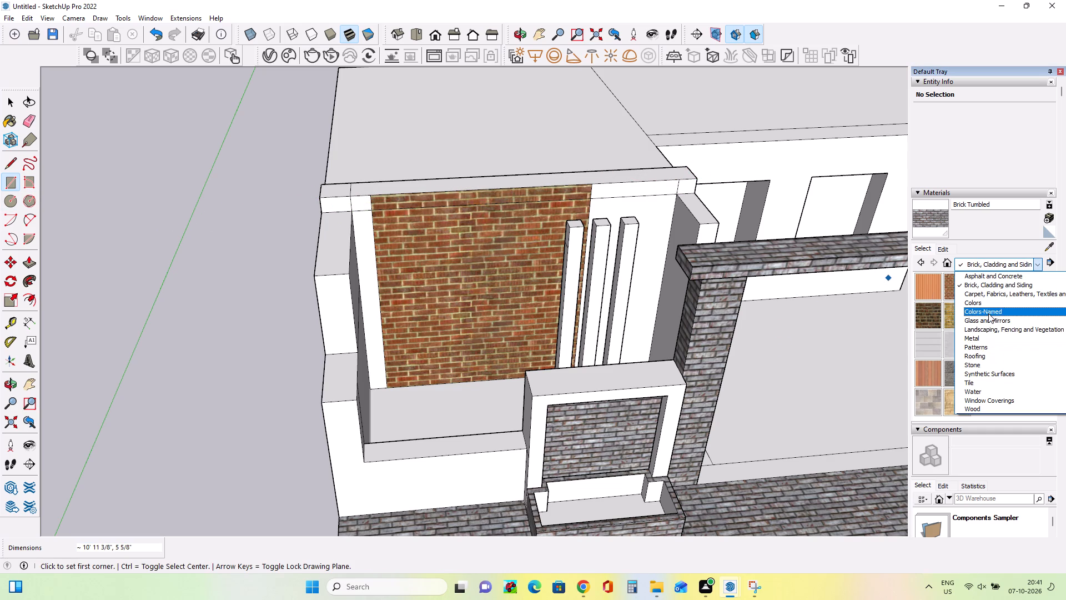
pyautogui.click(988, 305)
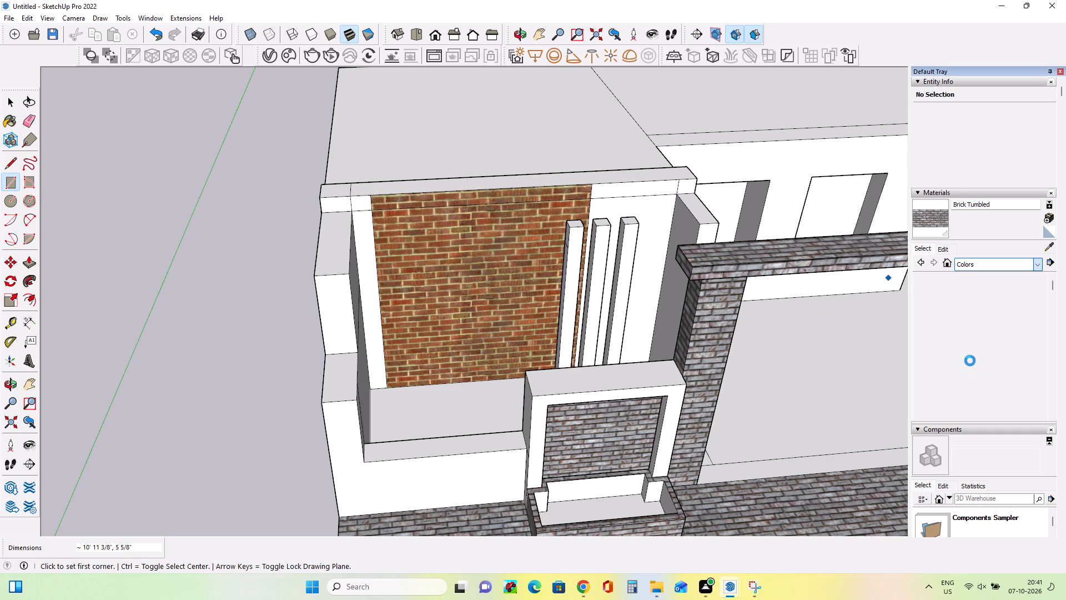
pyautogui.scroll(-6, 961, 332)
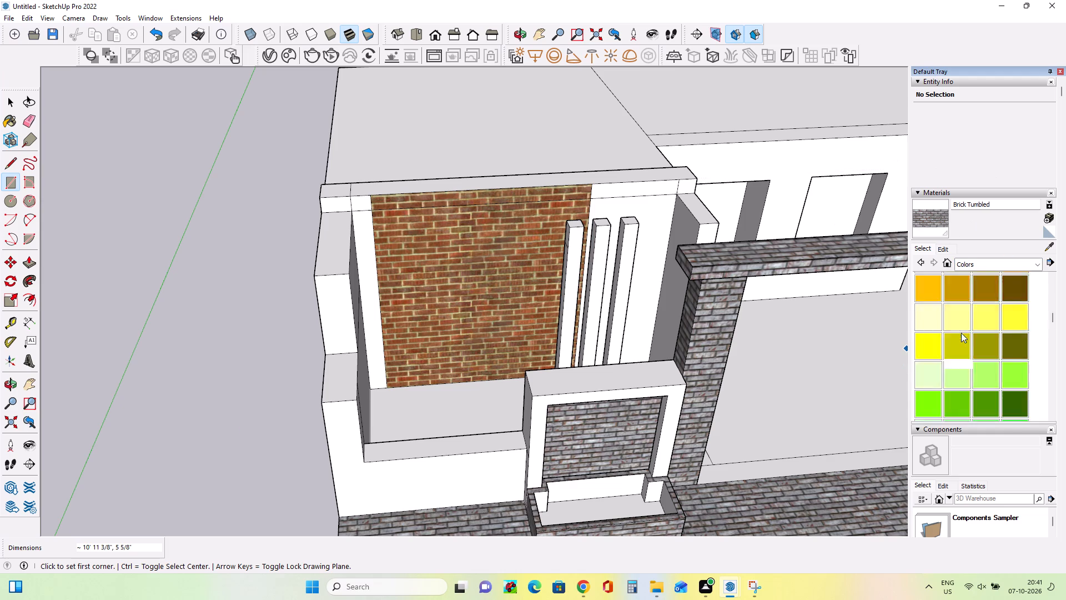
pyautogui.scroll(-1, 961, 333)
pyautogui.scroll(1, 961, 333)
pyautogui.scroll(-10, 961, 333)
pyautogui.scroll(4, 962, 259)
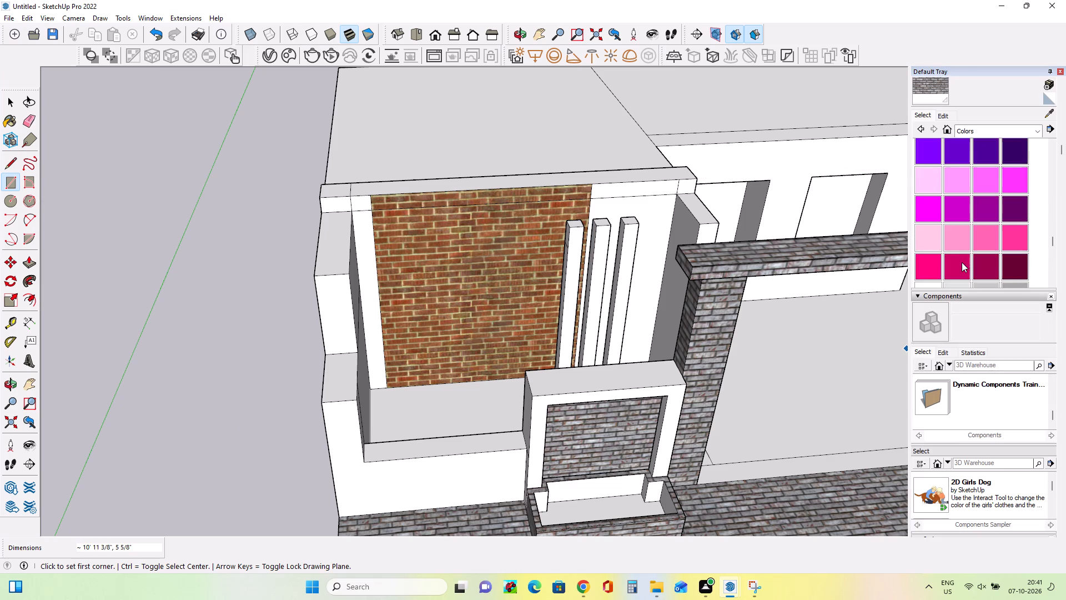
pyautogui.scroll(1, 962, 262)
pyautogui.scroll(-3, 962, 262)
pyautogui.click(936, 164)
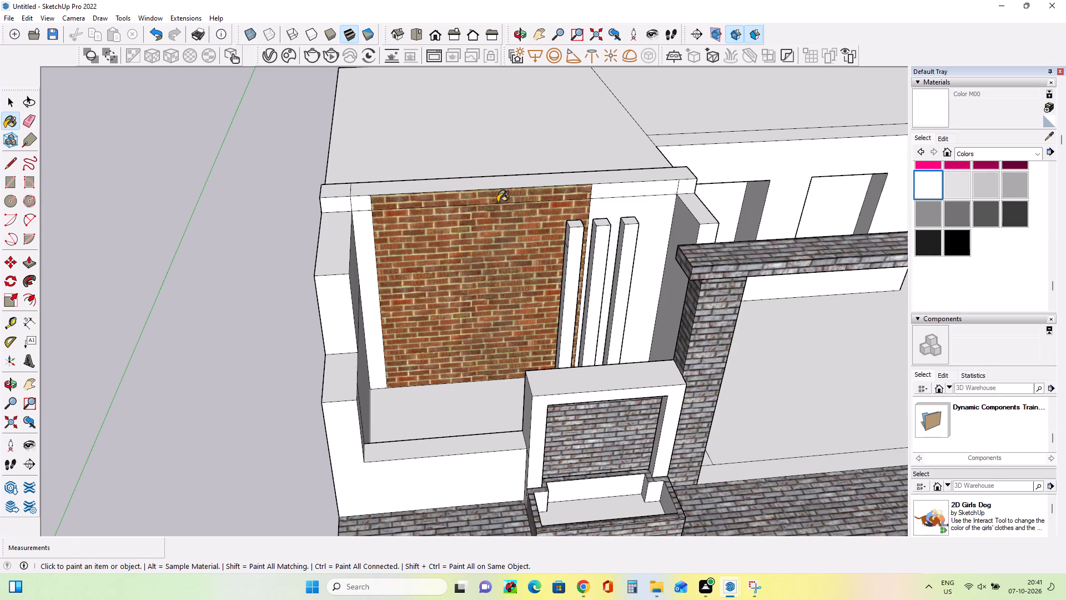
pyautogui.click(497, 200)
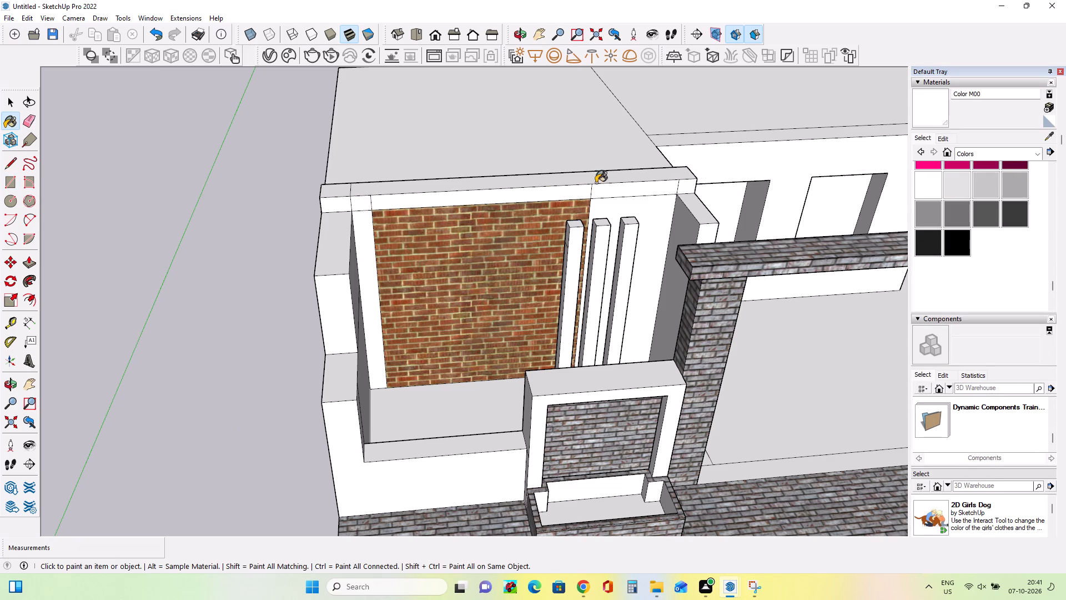
# Erase the short vertical seam lines dividing the front roof band above the brick wall.
pyautogui.click(31, 121)
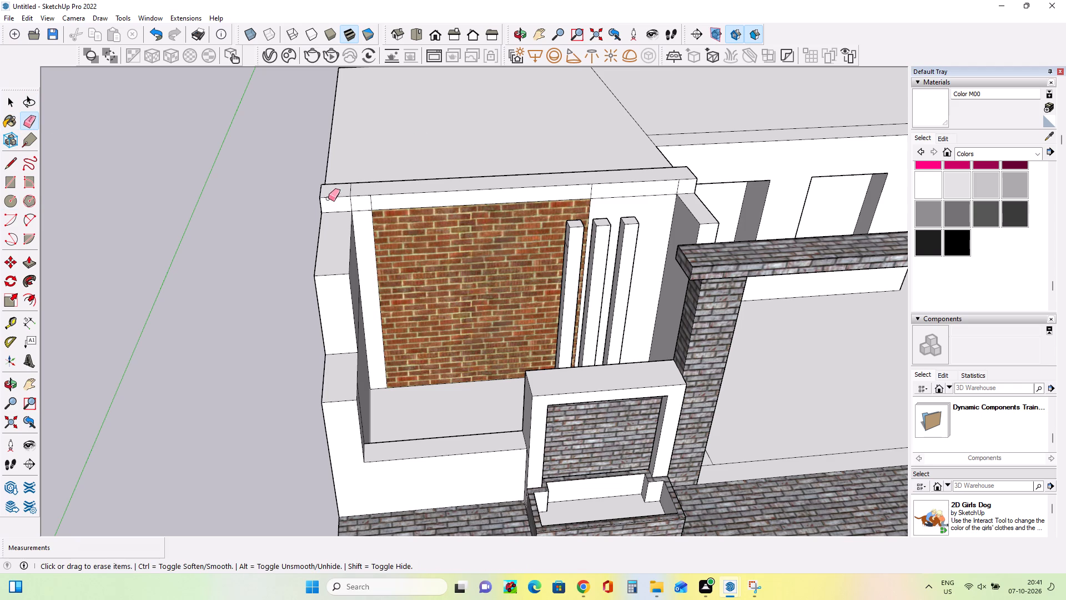
pyautogui.click(350, 201)
pyautogui.click(370, 201)
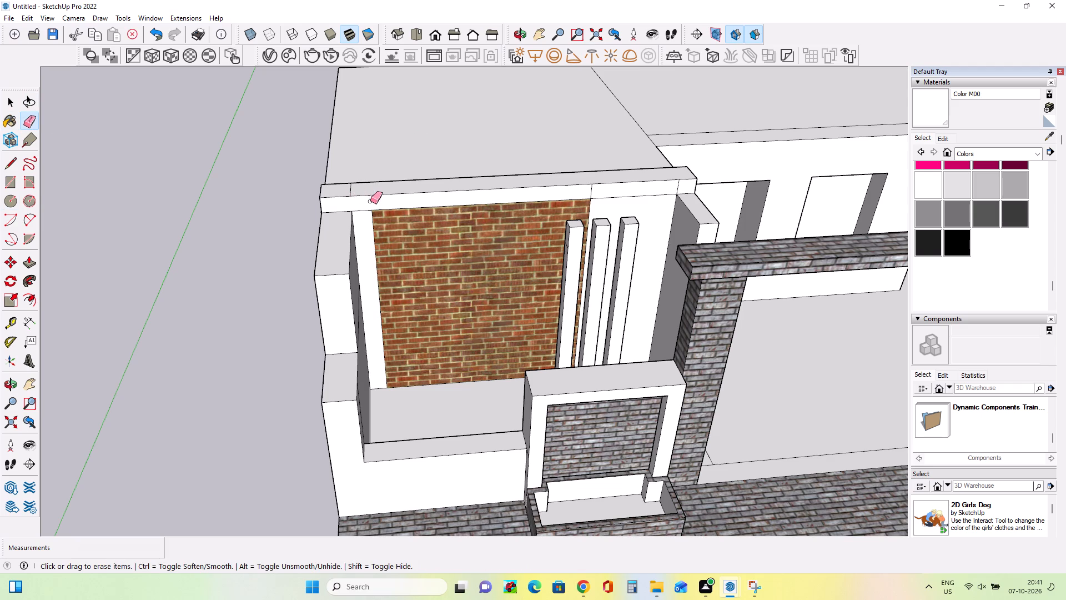
pyautogui.click(353, 188)
pyautogui.click(351, 188)
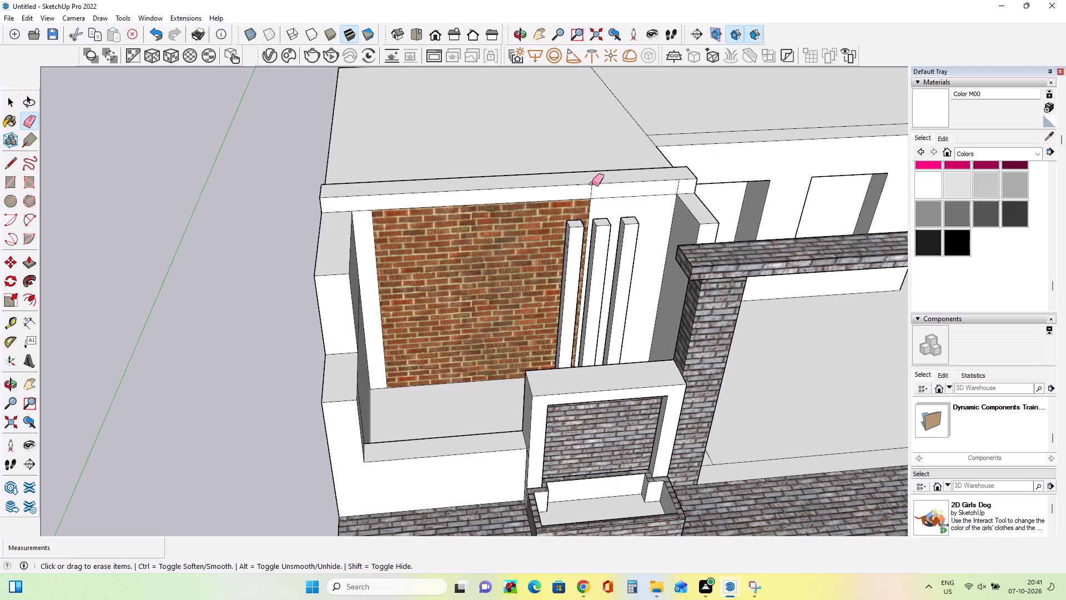
pyautogui.click(593, 189)
pyautogui.click(680, 185)
# Pull the front roof band above the brick wall forward 1' 10 5/8", plus a further 1' 6", to form a canopy.
pyautogui.moveTo(501, 218); pyautogui.dragTo(443, 218, button='middle')
pyautogui.scroll(-3, 443, 218)
pyautogui.moveTo(486, 255); pyautogui.dragTo(528, 326, button='middle')
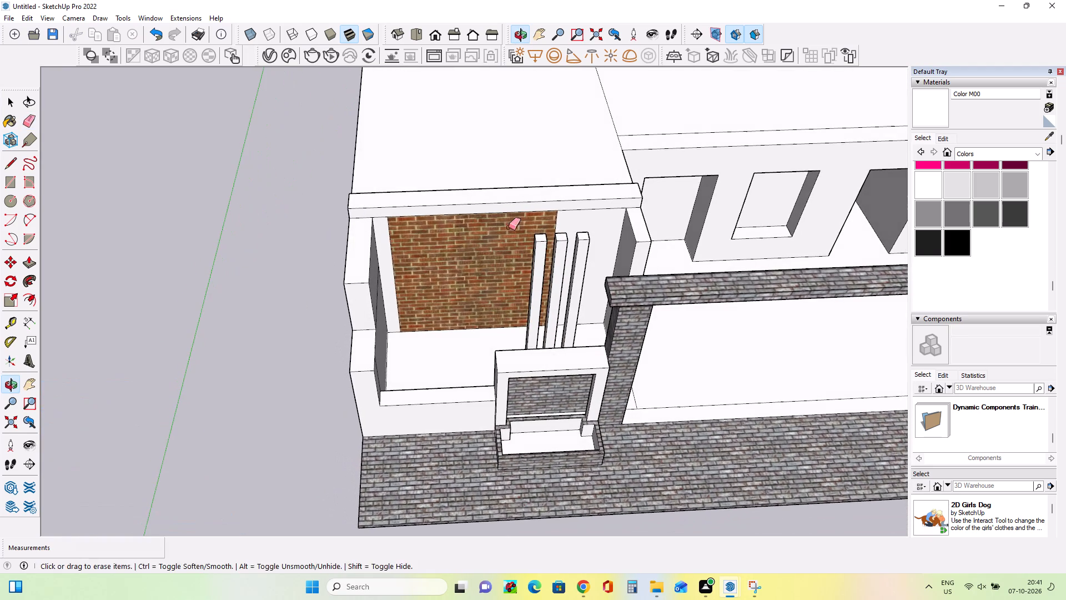
pyautogui.click(31, 269)
pyautogui.click(437, 208)
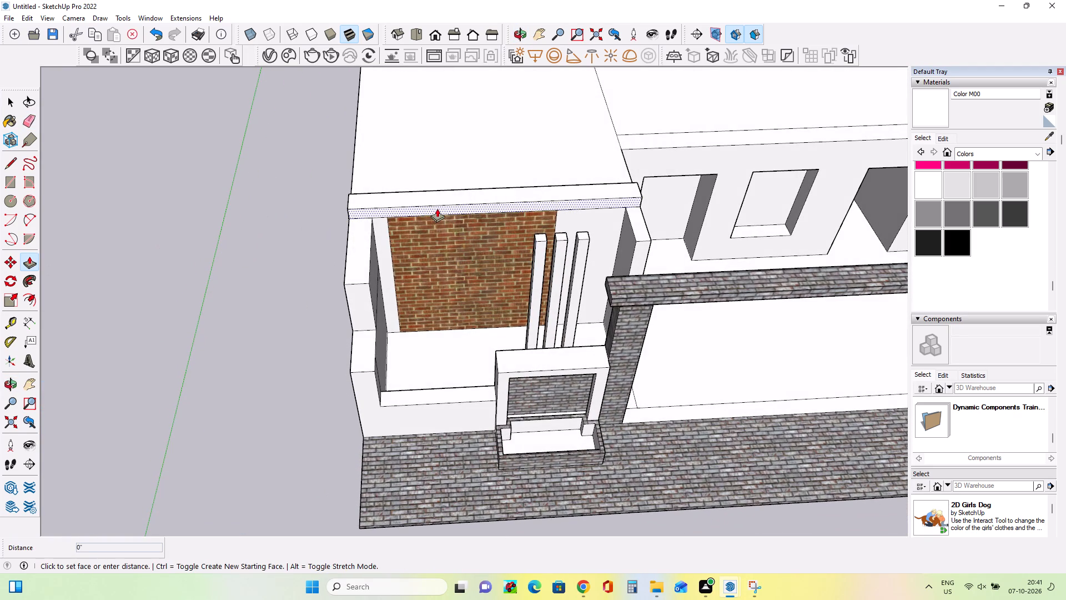
pyautogui.click(601, 228)
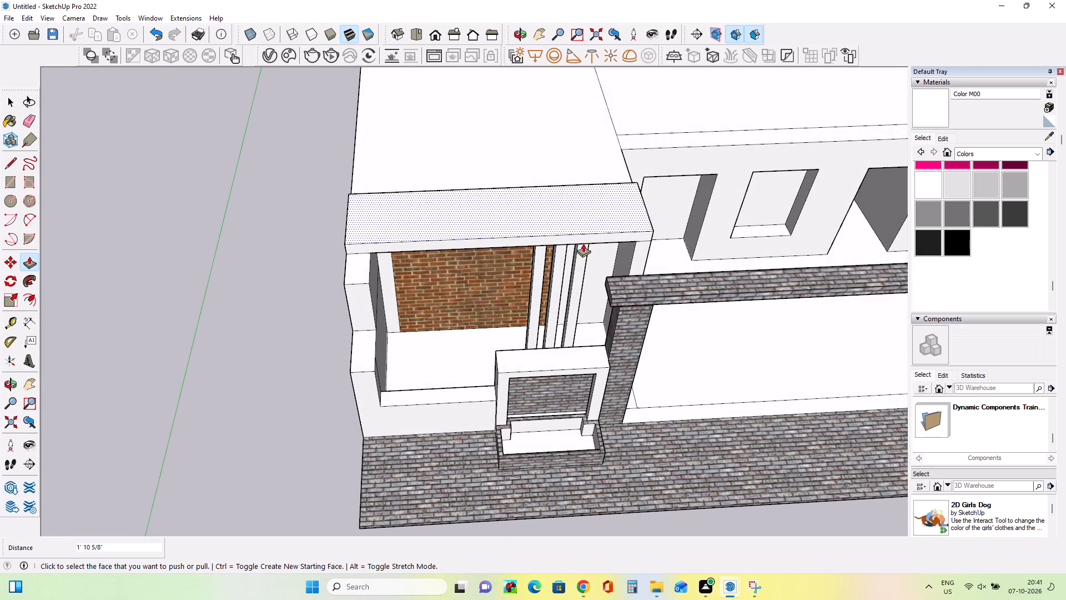
pyautogui.click(566, 234)
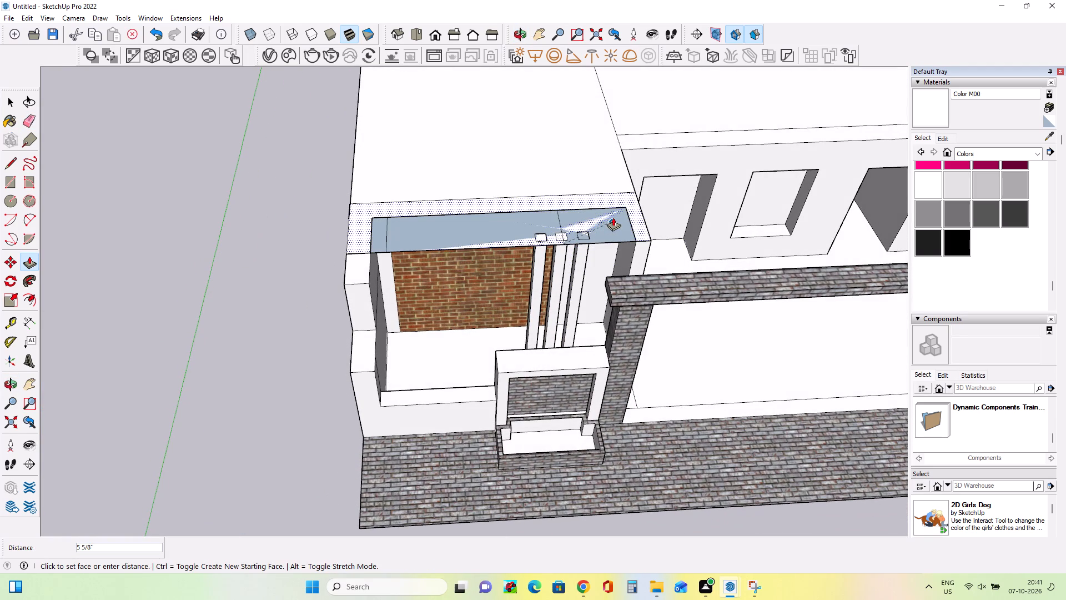
pyautogui.press('Escape')
pyautogui.click(610, 234)
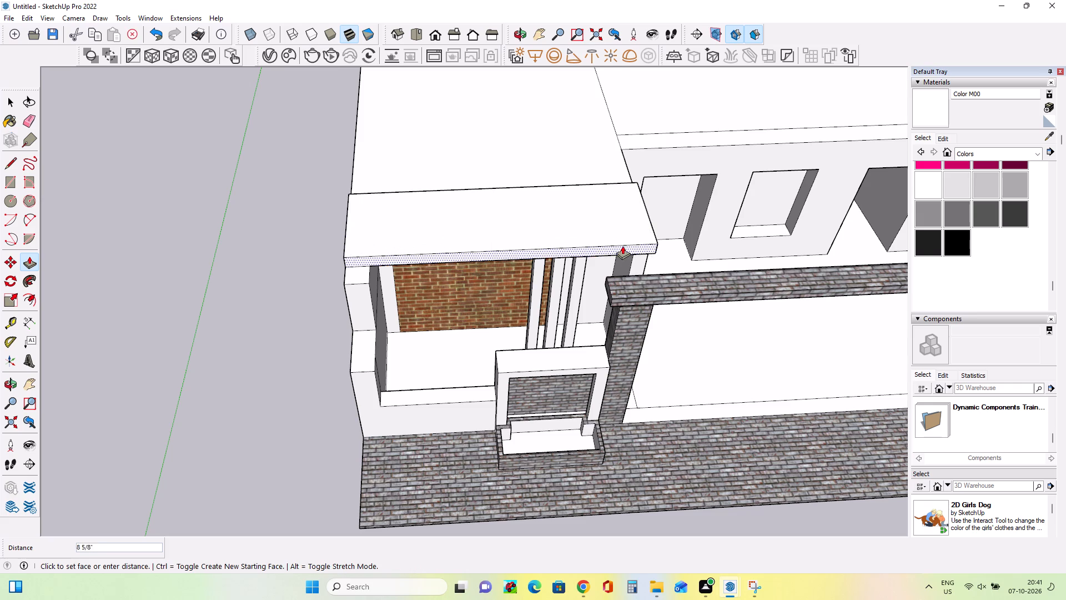
pyautogui.click(630, 262)
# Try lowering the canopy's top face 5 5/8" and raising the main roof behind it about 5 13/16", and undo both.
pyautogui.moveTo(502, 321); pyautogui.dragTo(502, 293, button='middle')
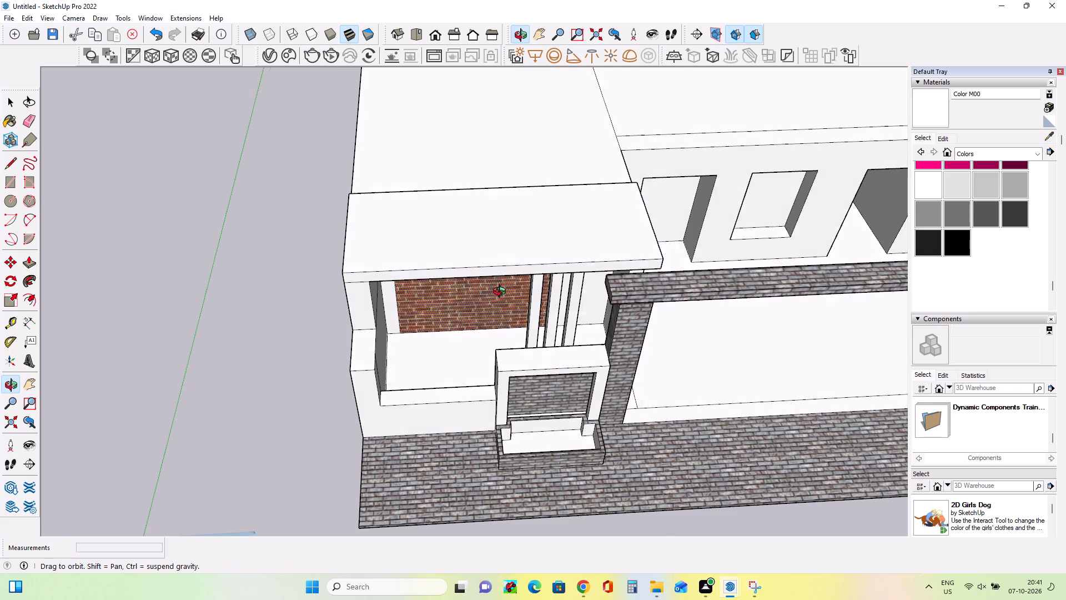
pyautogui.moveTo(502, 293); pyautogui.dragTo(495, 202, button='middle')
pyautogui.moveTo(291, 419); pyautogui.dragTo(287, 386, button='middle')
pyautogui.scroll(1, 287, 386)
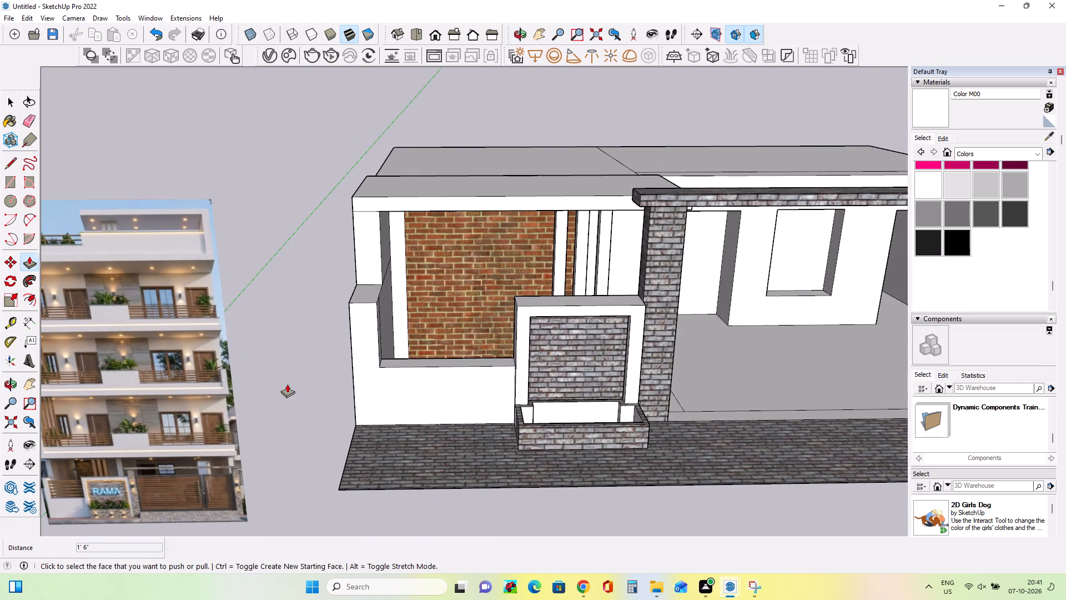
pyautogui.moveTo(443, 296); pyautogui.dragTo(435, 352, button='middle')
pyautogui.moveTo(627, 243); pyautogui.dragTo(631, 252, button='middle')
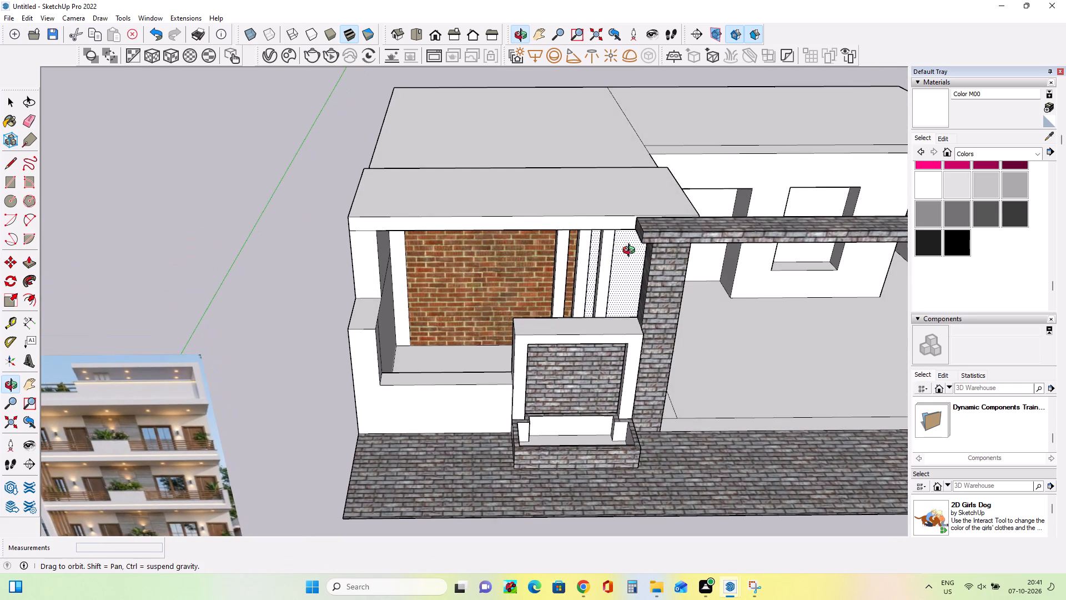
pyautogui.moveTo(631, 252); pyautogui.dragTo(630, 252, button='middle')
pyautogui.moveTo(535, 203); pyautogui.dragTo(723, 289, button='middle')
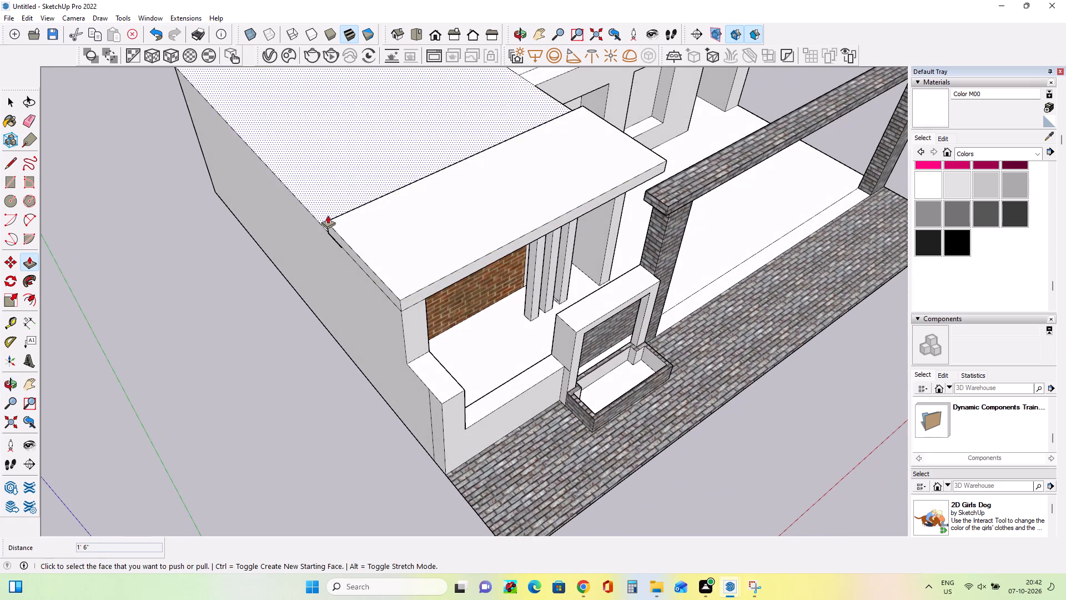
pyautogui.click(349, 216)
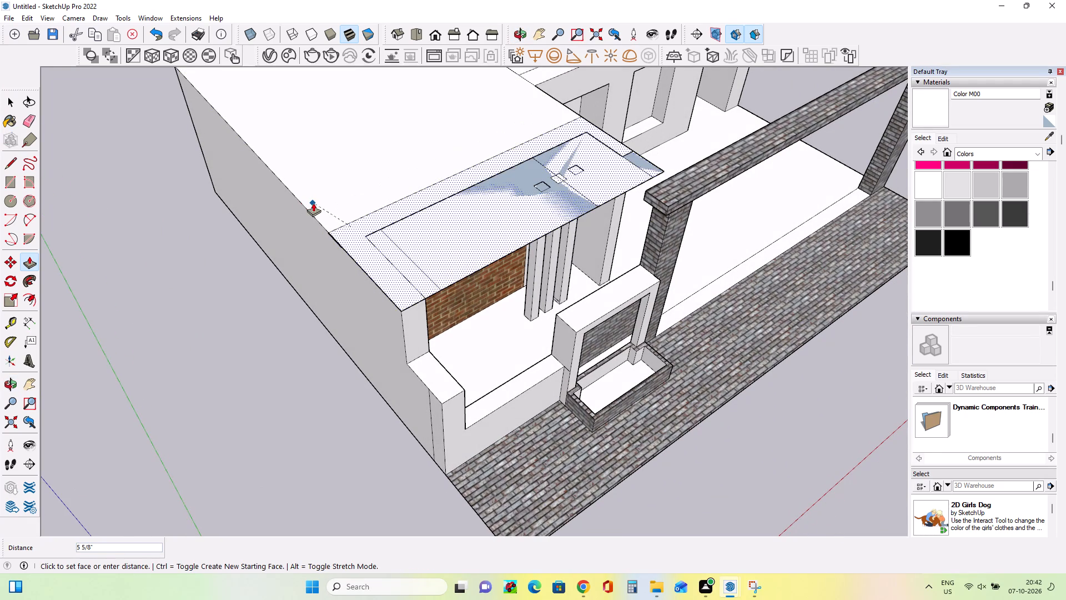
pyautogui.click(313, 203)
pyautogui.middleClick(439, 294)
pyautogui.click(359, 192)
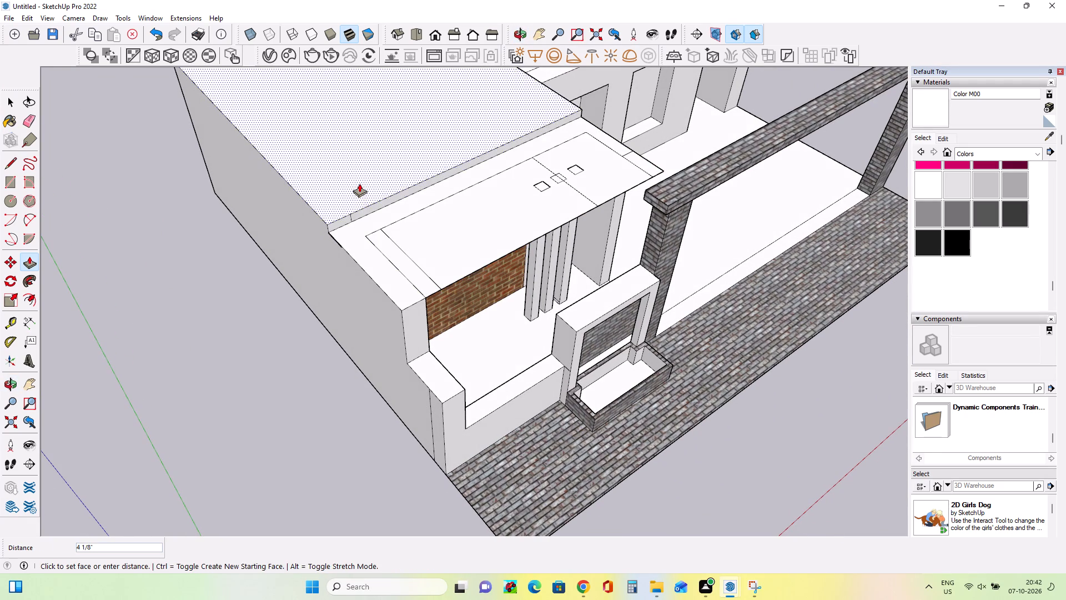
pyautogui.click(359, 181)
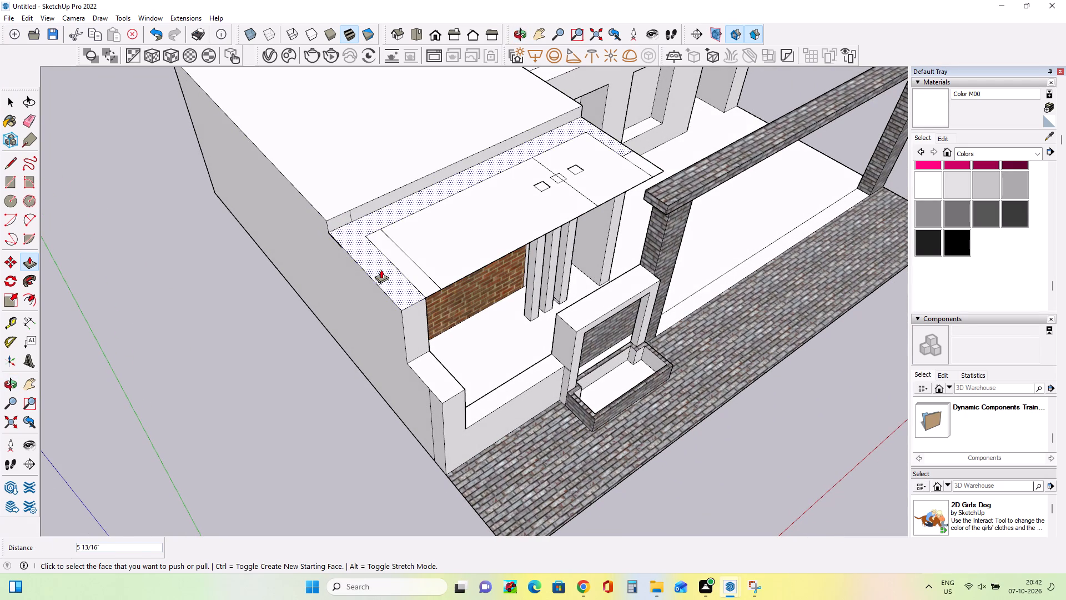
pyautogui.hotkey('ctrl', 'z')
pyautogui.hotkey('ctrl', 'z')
# Pull the main roof face behind the canopy up 5 5/8" to the level of the canopy top.
pyautogui.click(323, 154)
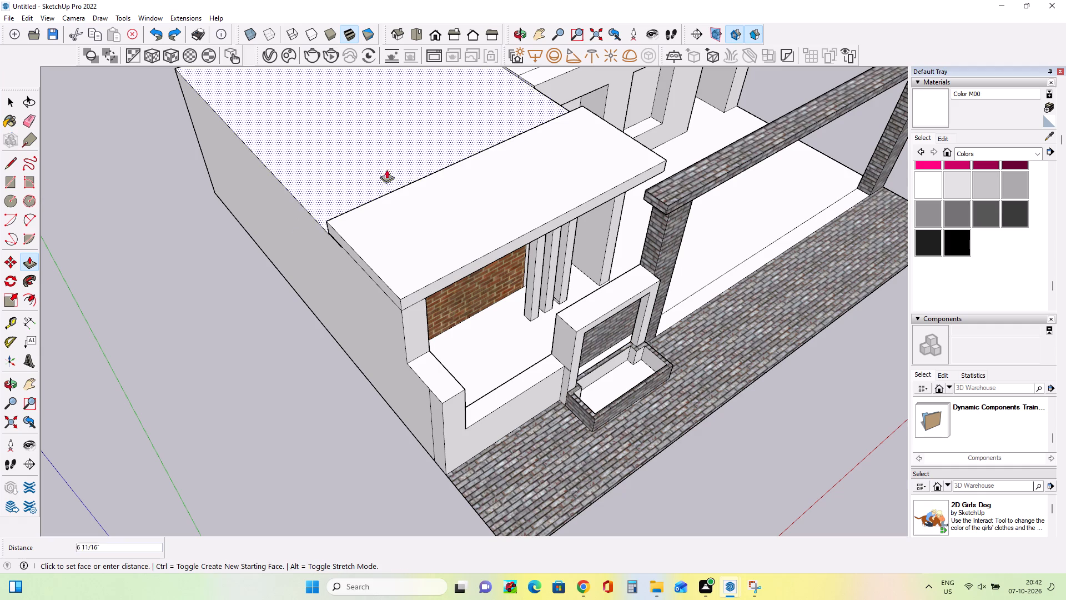
pyautogui.click(462, 179)
# Pull the narrow front roof-edge strip above the wall with the window openings up about 3 9/16".
pyautogui.moveTo(505, 346); pyautogui.dragTo(397, 269, button='middle')
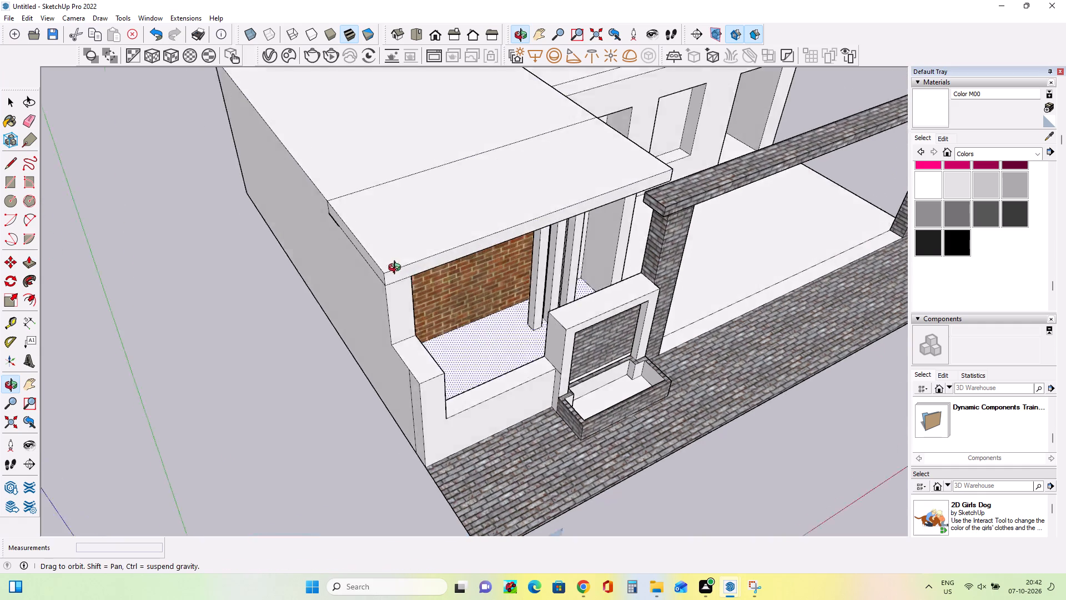
pyautogui.moveTo(397, 269); pyautogui.dragTo(331, 205, button='middle')
pyautogui.scroll(-1, 363, 259)
pyautogui.moveTo(540, 216); pyautogui.dragTo(533, 367, button='middle')
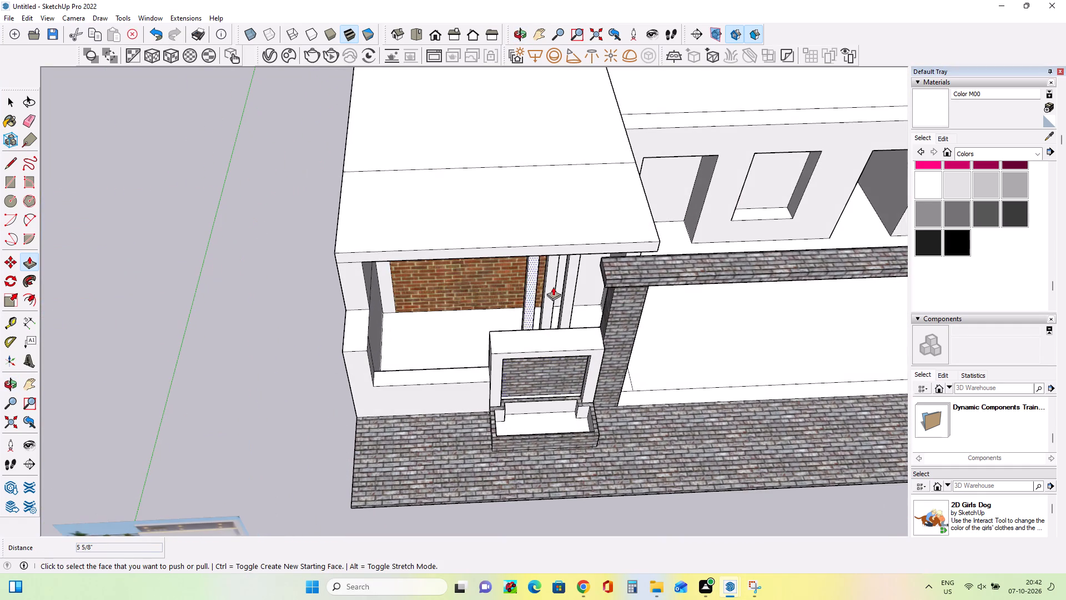
pyautogui.click(673, 114)
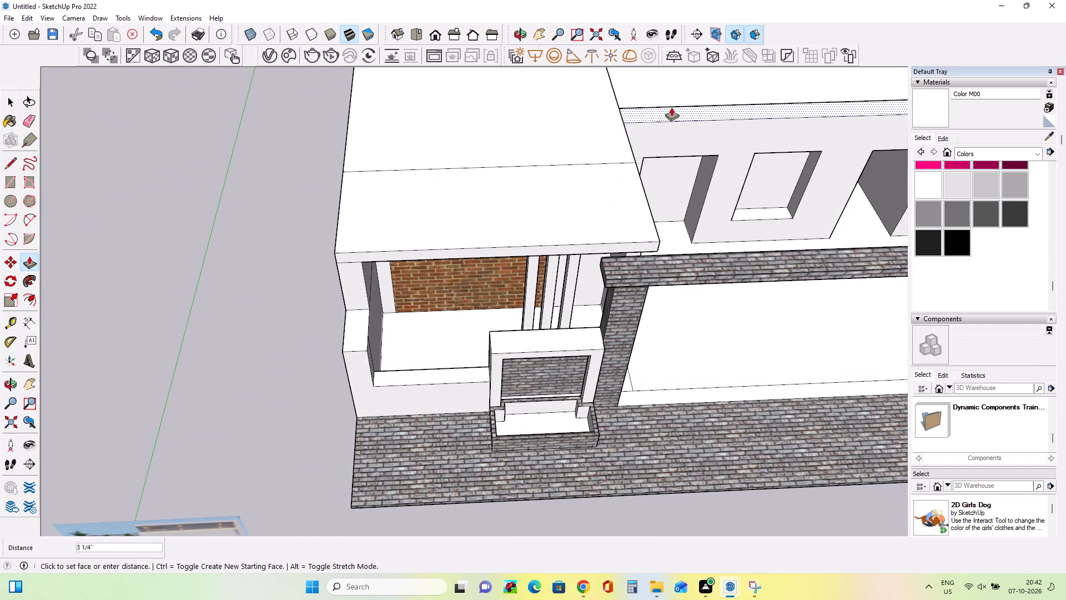
pyautogui.click(671, 107)
# Draw a rectangle about 7 7/8" by 15' 13/16" along the top of the wall above the window openings.
pyautogui.moveTo(663, 169); pyautogui.dragTo(542, 93, button='middle')
pyautogui.scroll(-2, 675, 185)
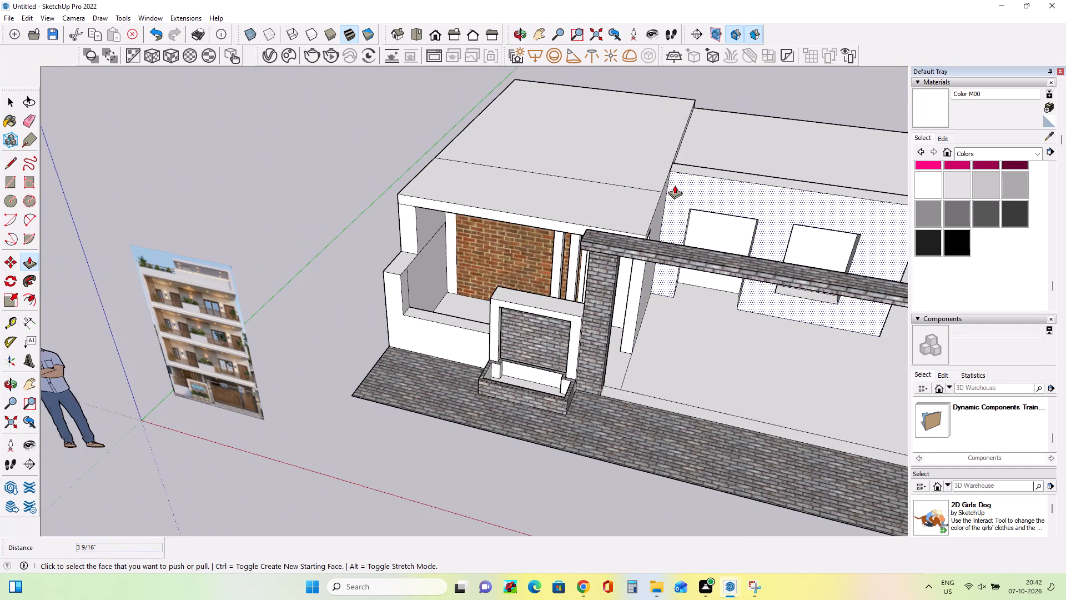
pyautogui.moveTo(685, 186); pyautogui.dragTo(698, 215, button='middle')
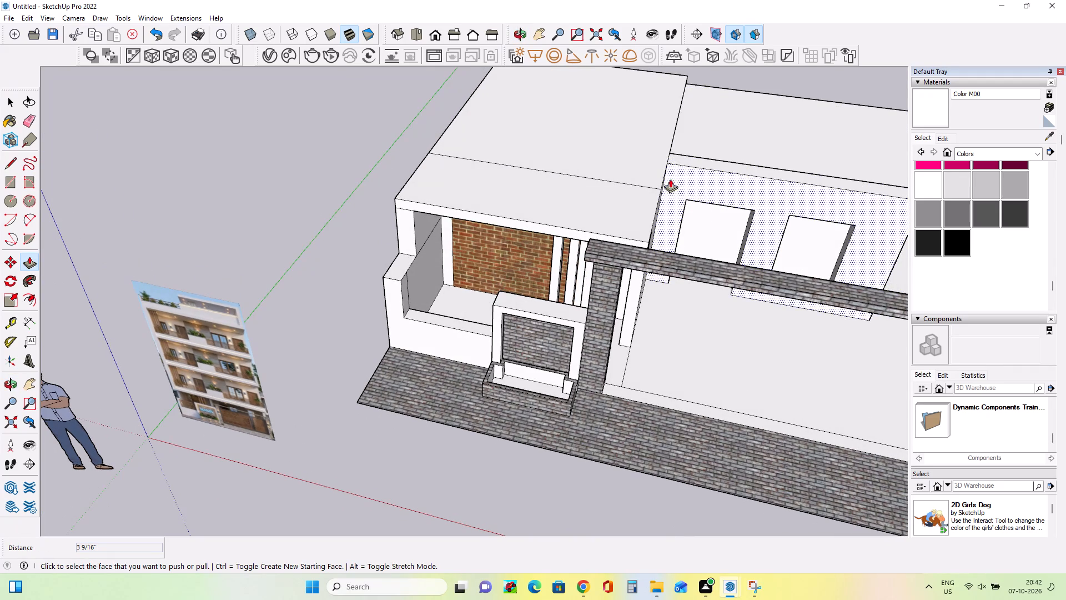
pyautogui.scroll(-7, 670, 179)
pyautogui.moveTo(726, 189); pyautogui.dragTo(734, 212, button='middle')
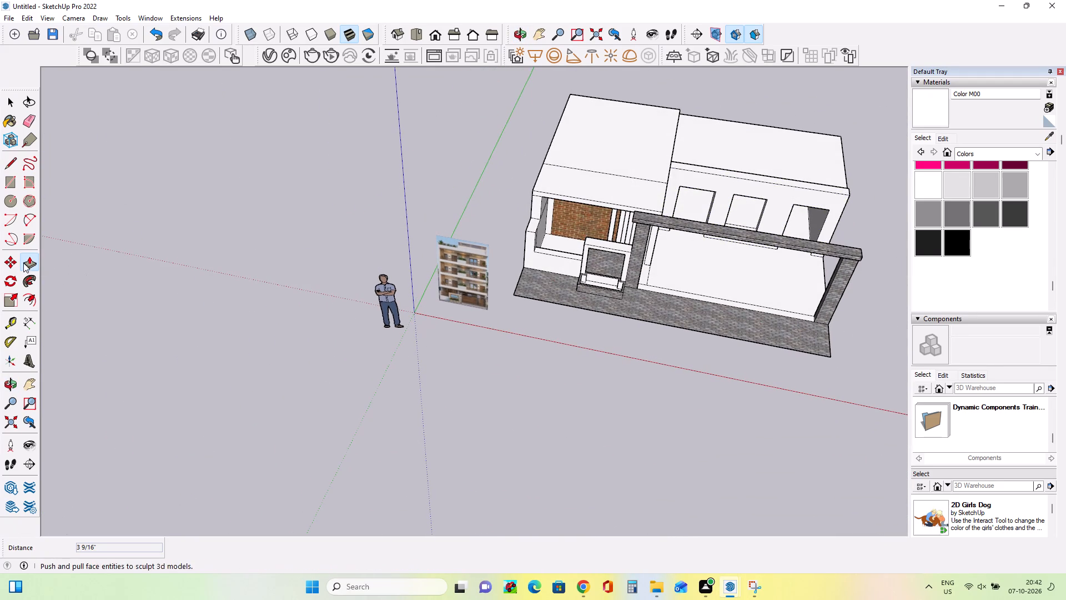
pyautogui.click(12, 183)
pyautogui.scroll(4, 825, 198)
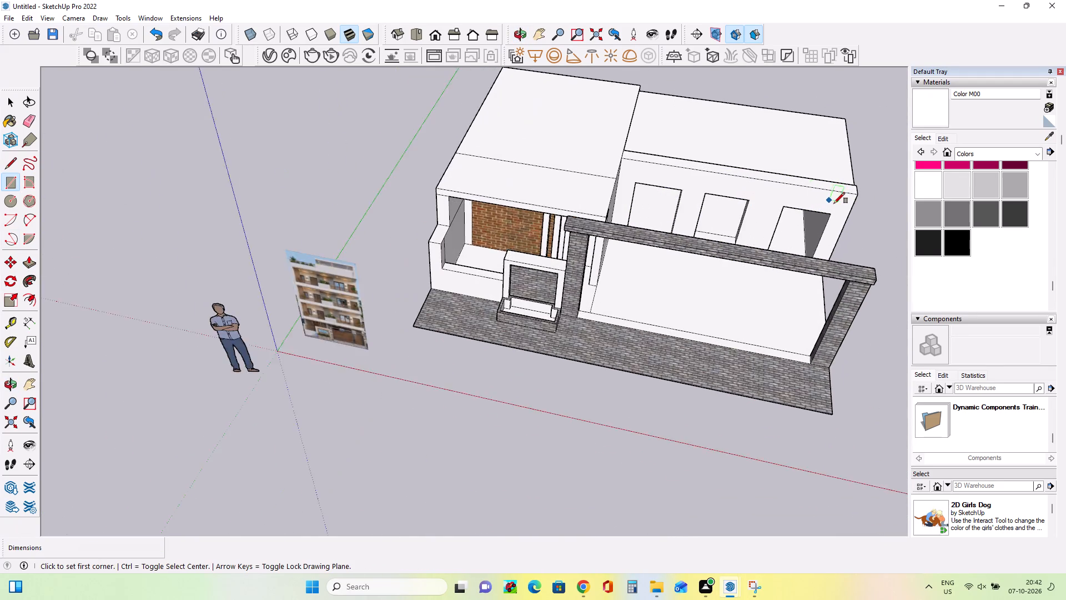
pyautogui.scroll(3, 834, 203)
pyautogui.moveTo(841, 218); pyautogui.dragTo(762, 192, button='middle')
pyautogui.scroll(-3, 839, 251)
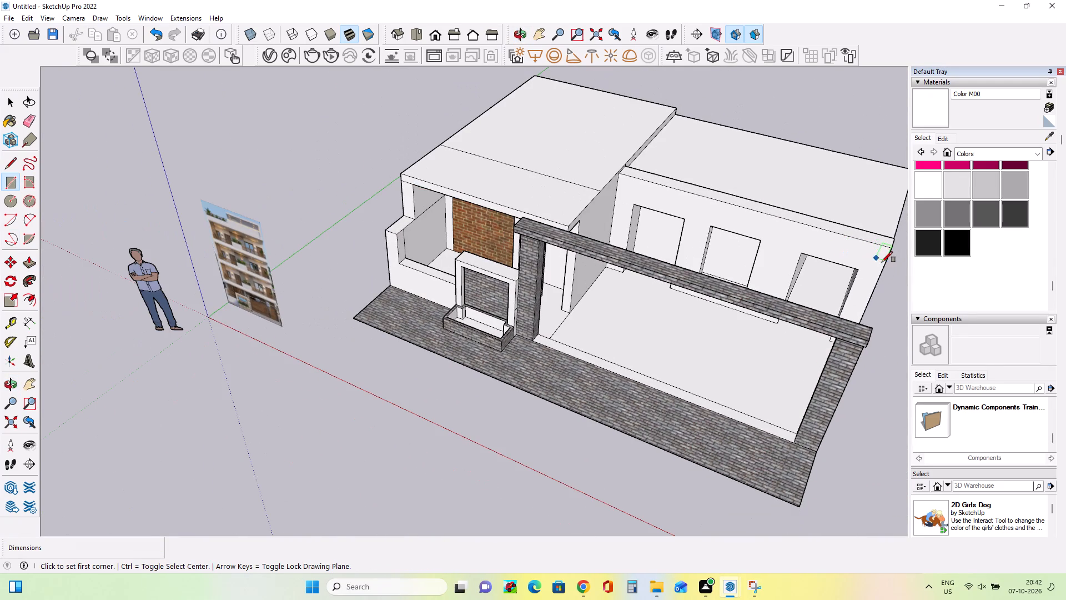
pyautogui.click(885, 258)
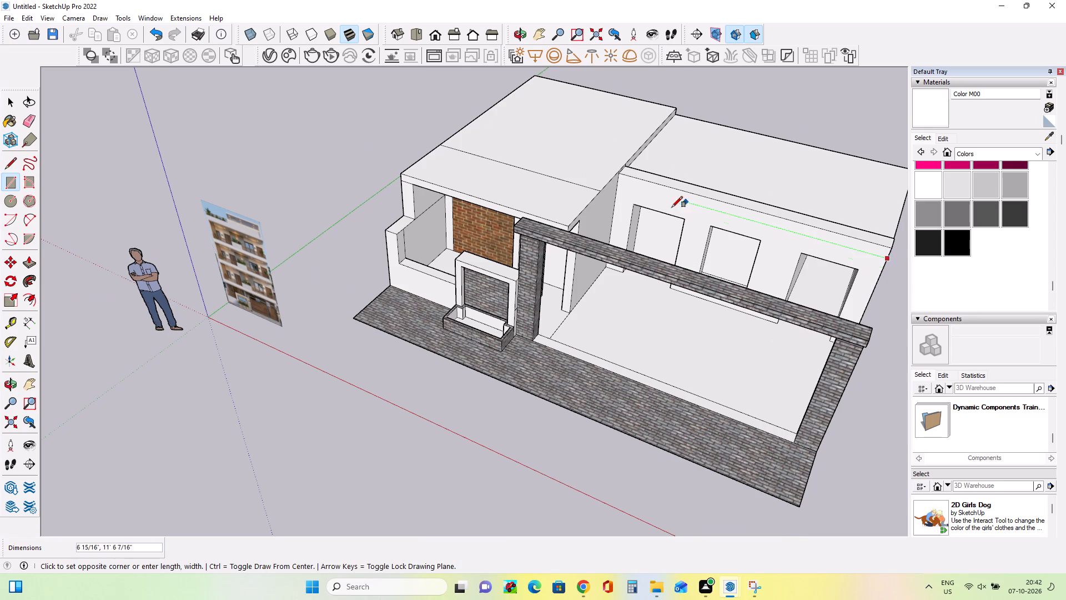
pyautogui.click(620, 178)
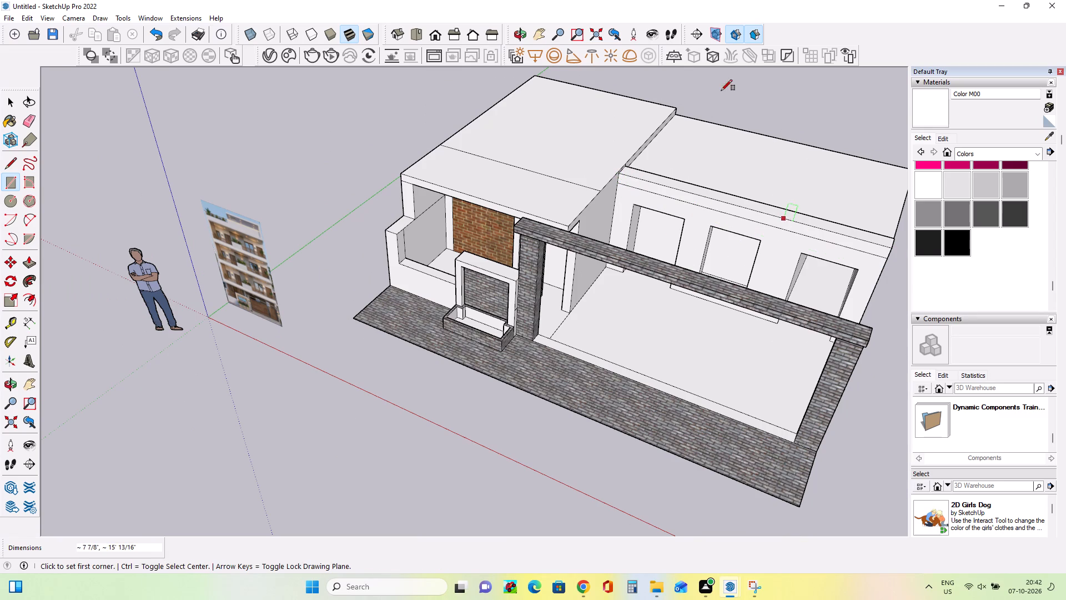
# Pull the new strip above the window openings forward about 5' 6" to form a canopy over the porch.
pyautogui.click(38, 261)
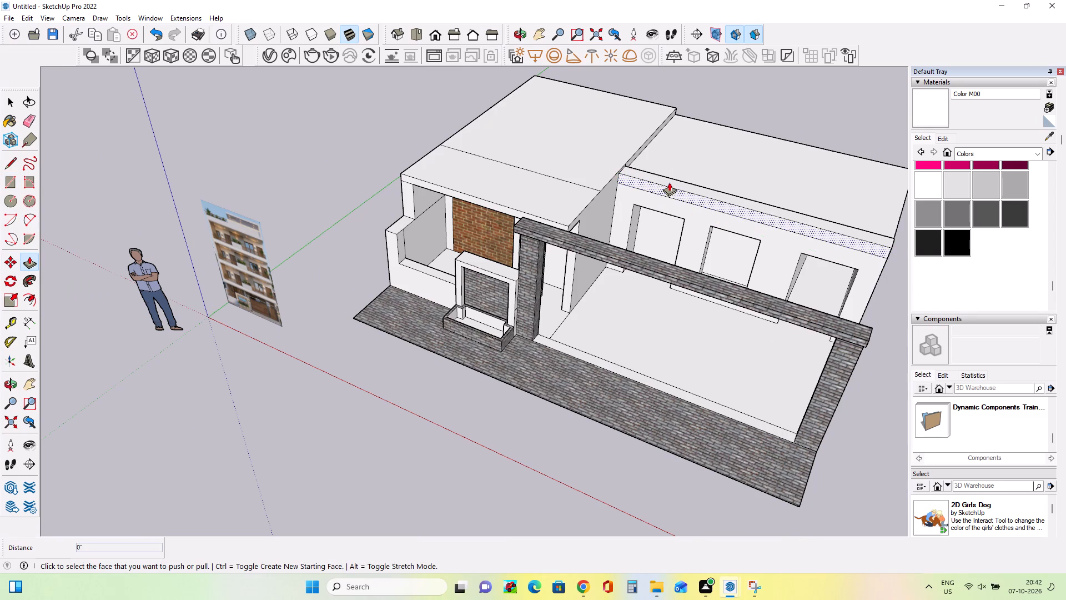
pyautogui.click(668, 193)
pyautogui.click(564, 221)
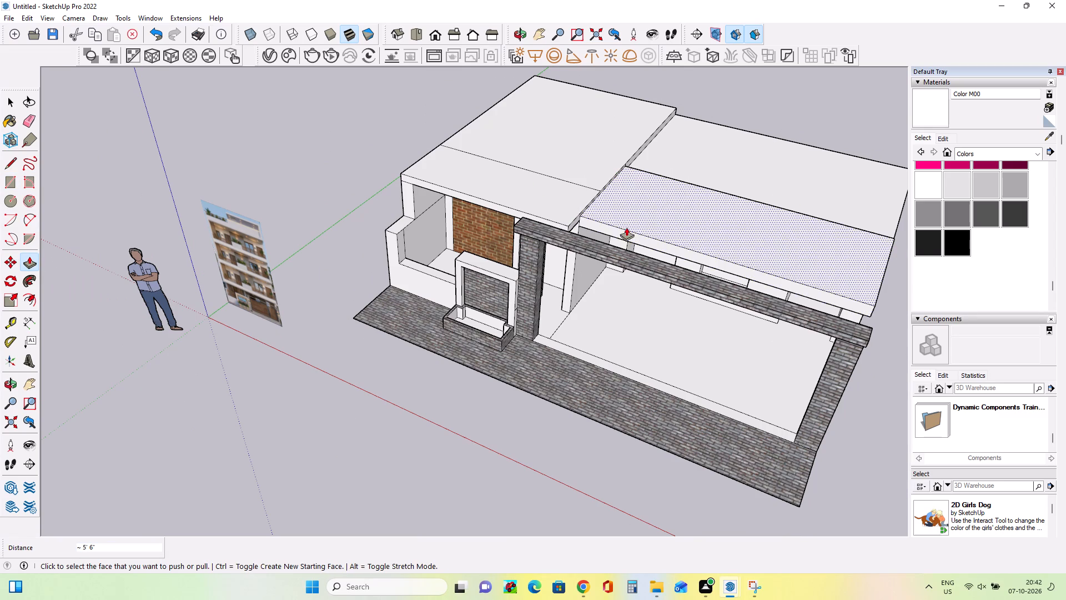
# Pull the front edge of the canopy over the wide porch opening forward 1' 6" to align with the neighbouring canopy.
pyautogui.click(626, 230)
pyautogui.click(562, 217)
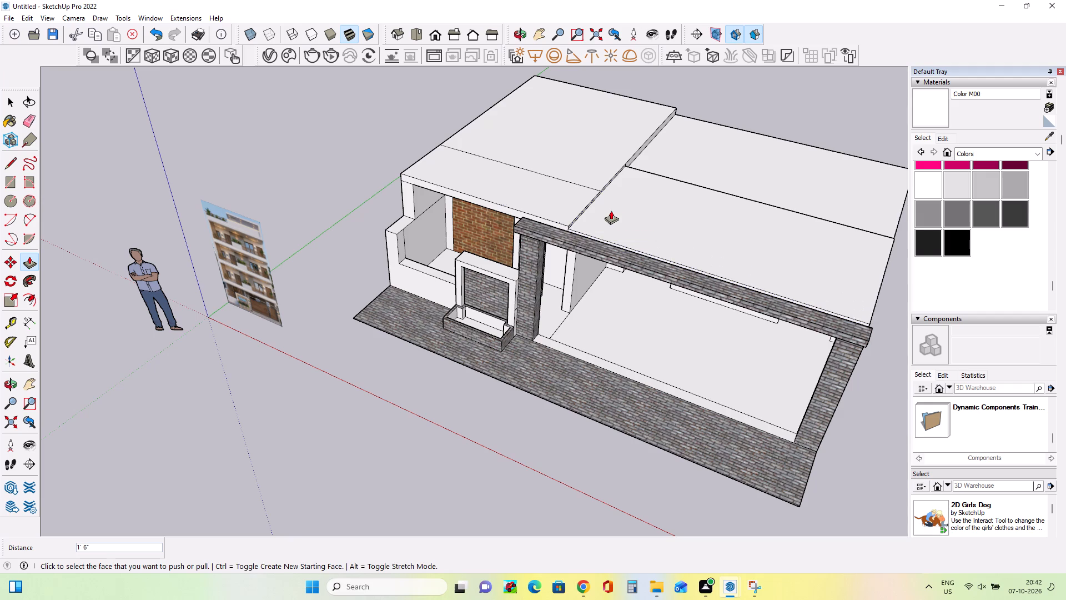
# Pull the top of the wide porch's canopy up 2 1/16" to the level of the adjoining roof.
pyautogui.click(621, 207)
pyautogui.click(586, 190)
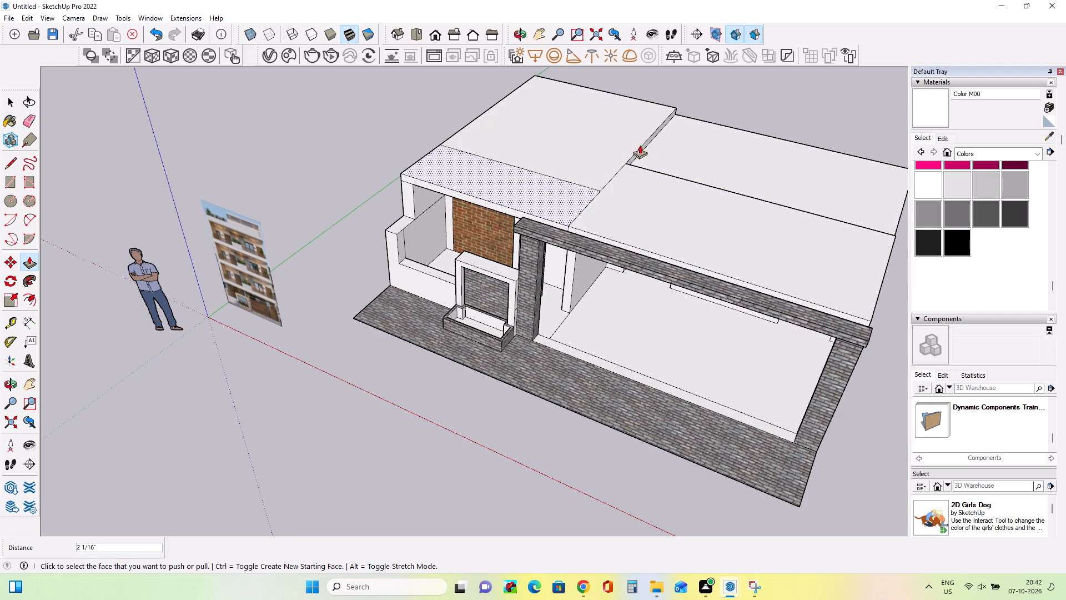
# Pull the rear roof face behind the wide porch's canopy up 5 5/8" to the level of the adjoining roof.
pyautogui.click(674, 144)
pyautogui.click(626, 146)
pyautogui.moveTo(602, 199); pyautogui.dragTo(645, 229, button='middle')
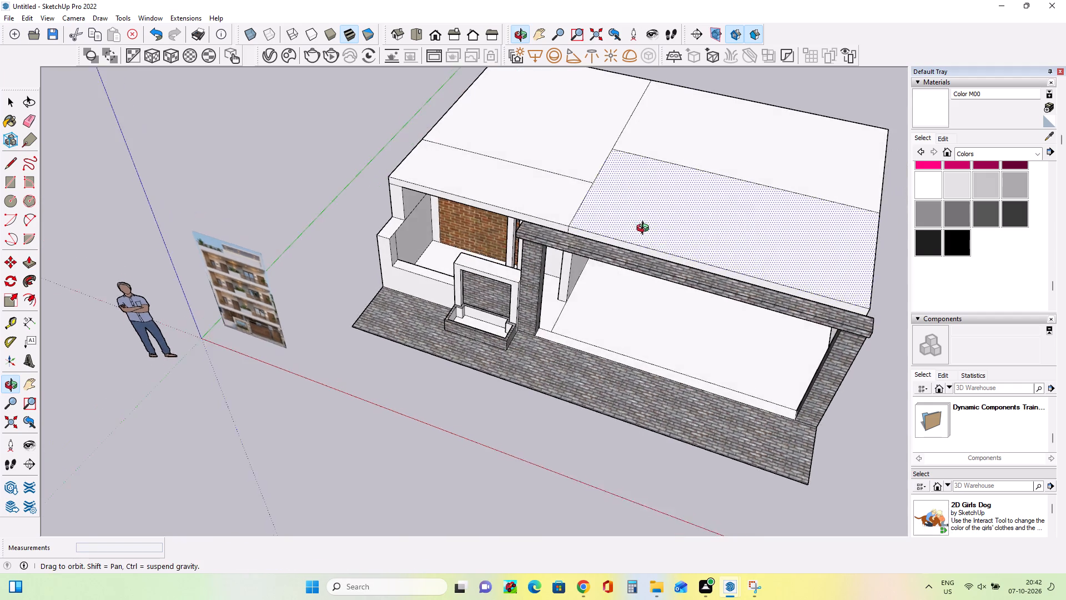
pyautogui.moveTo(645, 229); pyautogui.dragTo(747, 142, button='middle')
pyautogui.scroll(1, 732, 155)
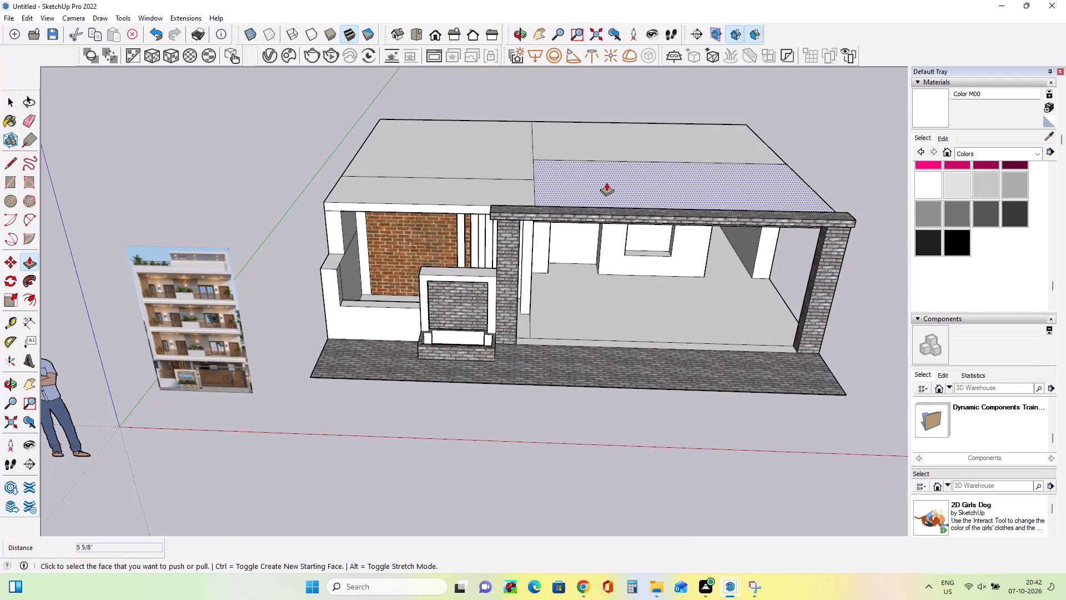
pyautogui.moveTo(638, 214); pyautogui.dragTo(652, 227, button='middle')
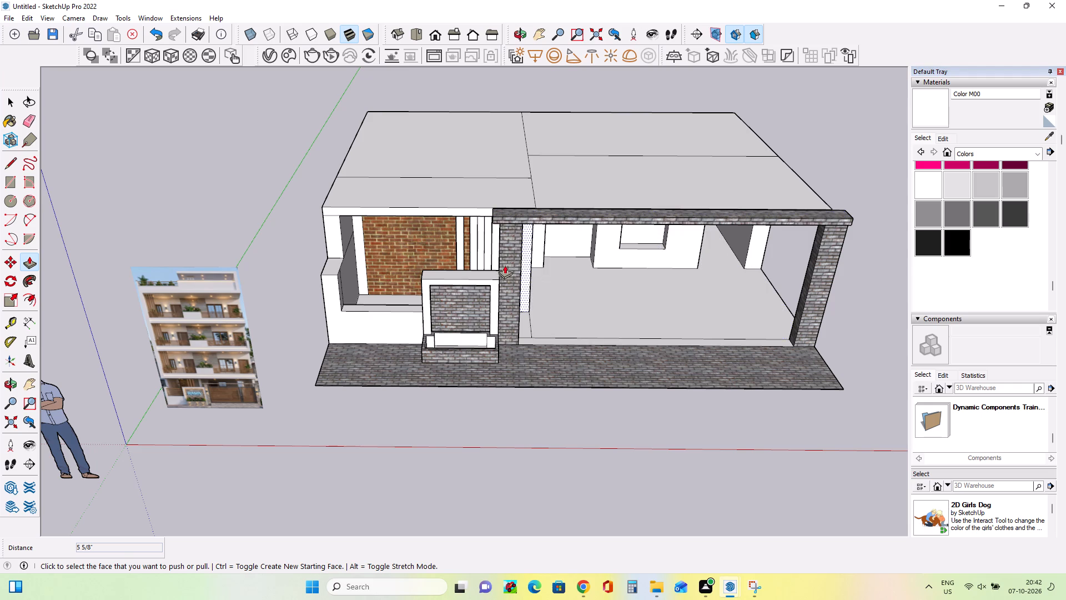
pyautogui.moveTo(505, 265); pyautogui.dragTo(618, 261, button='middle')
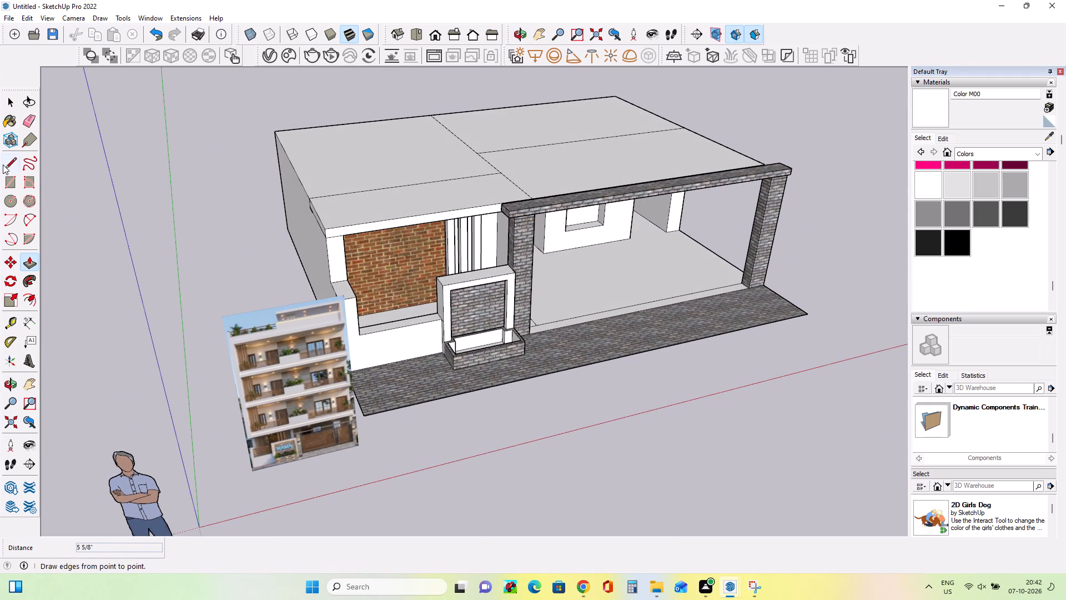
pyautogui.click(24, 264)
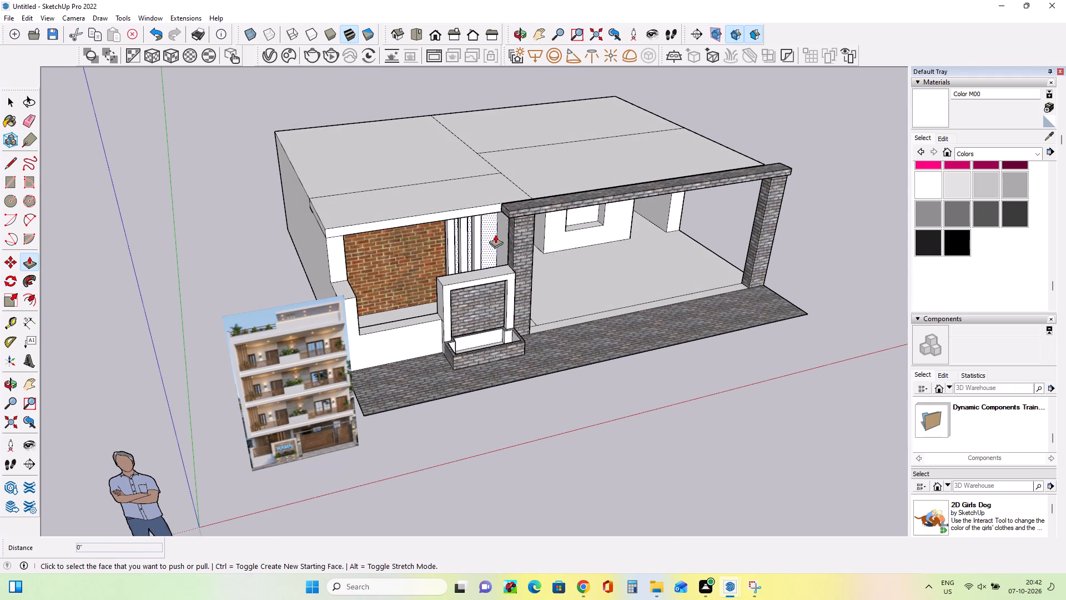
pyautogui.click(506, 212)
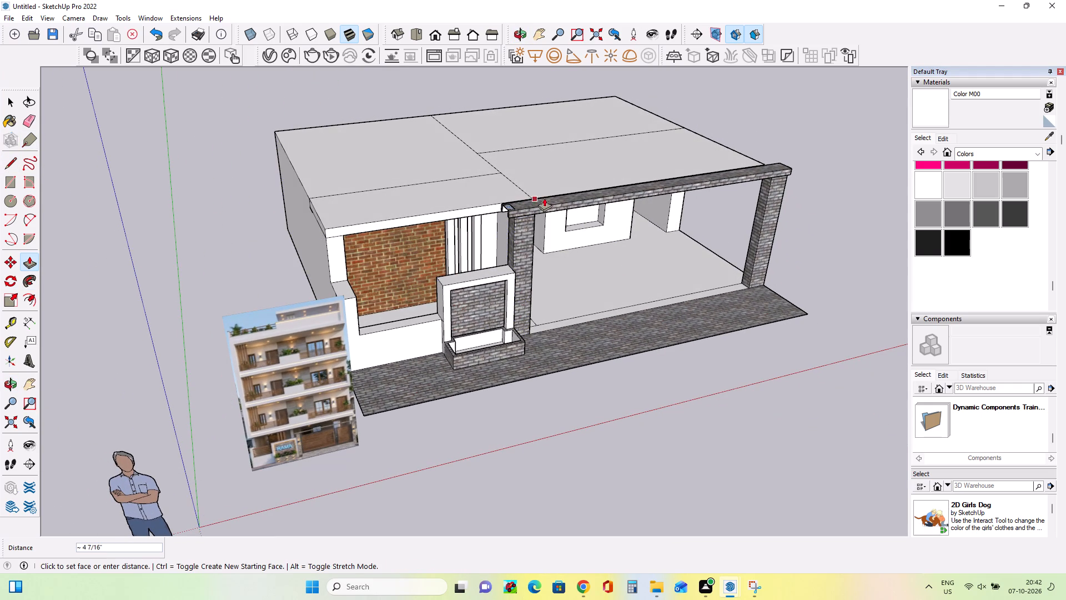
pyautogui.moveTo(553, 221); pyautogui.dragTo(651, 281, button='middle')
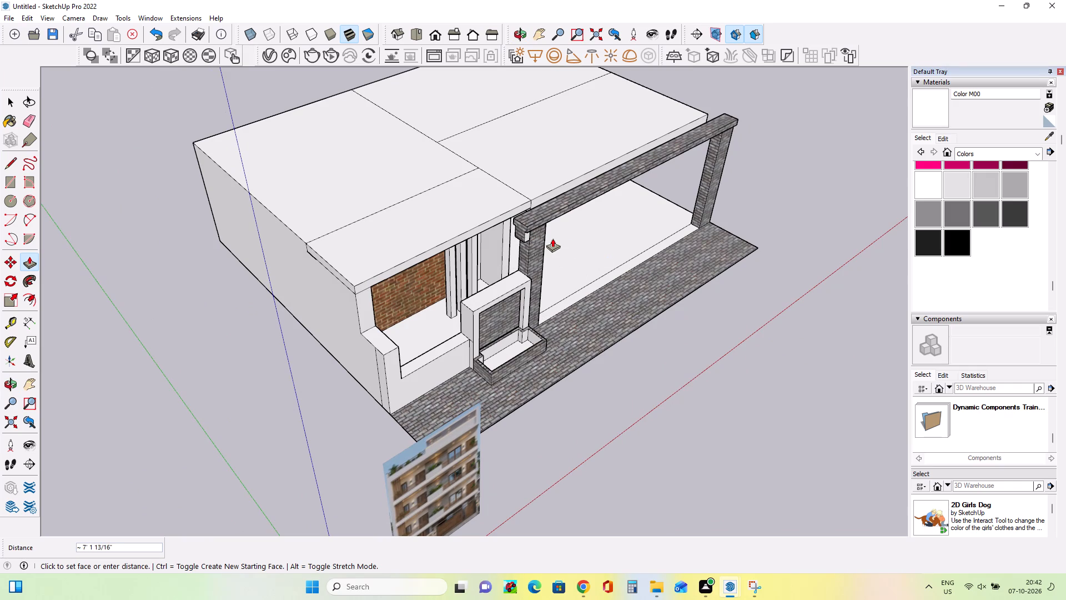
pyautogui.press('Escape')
# Push the brick beam's end back past the brick column beside the planter, exposing the column's top.
pyautogui.moveTo(501, 237); pyautogui.dragTo(603, 228, button='middle')
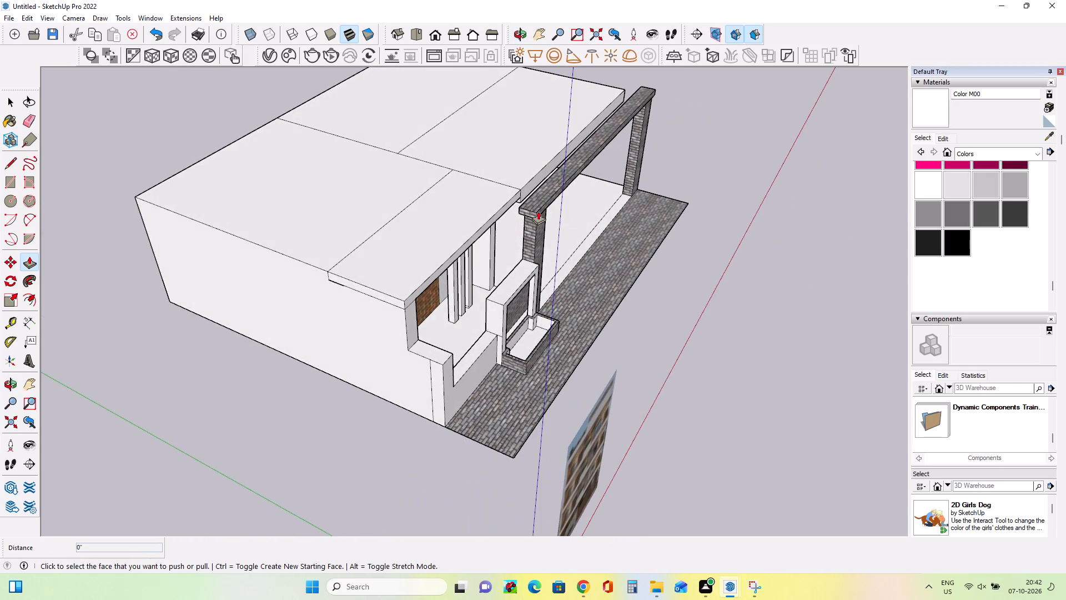
pyautogui.scroll(7, 538, 211)
pyautogui.click(529, 215)
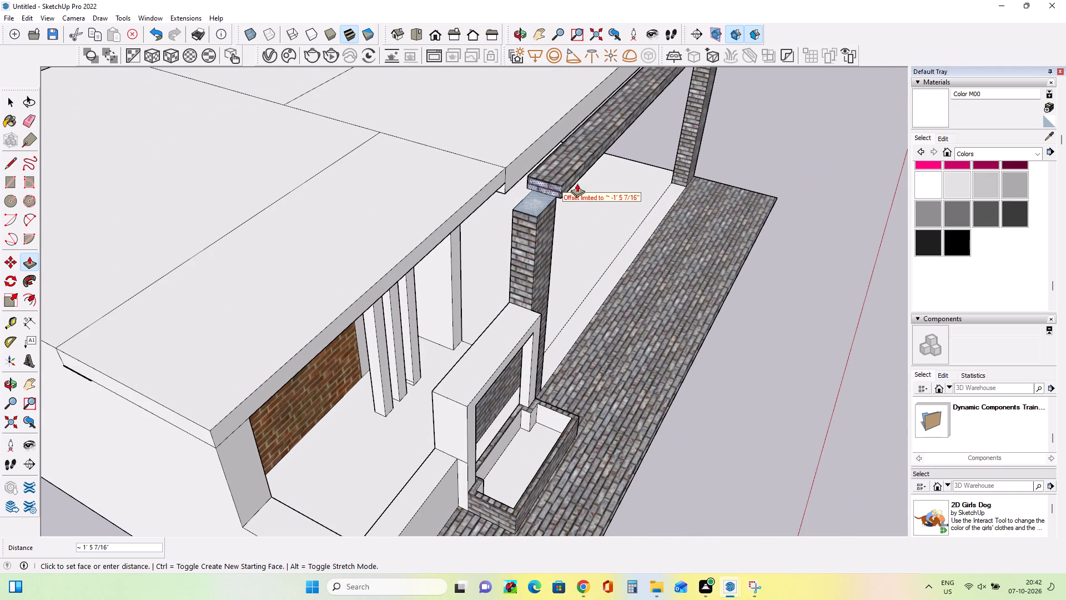
pyautogui.click(589, 176)
pyautogui.click(549, 189)
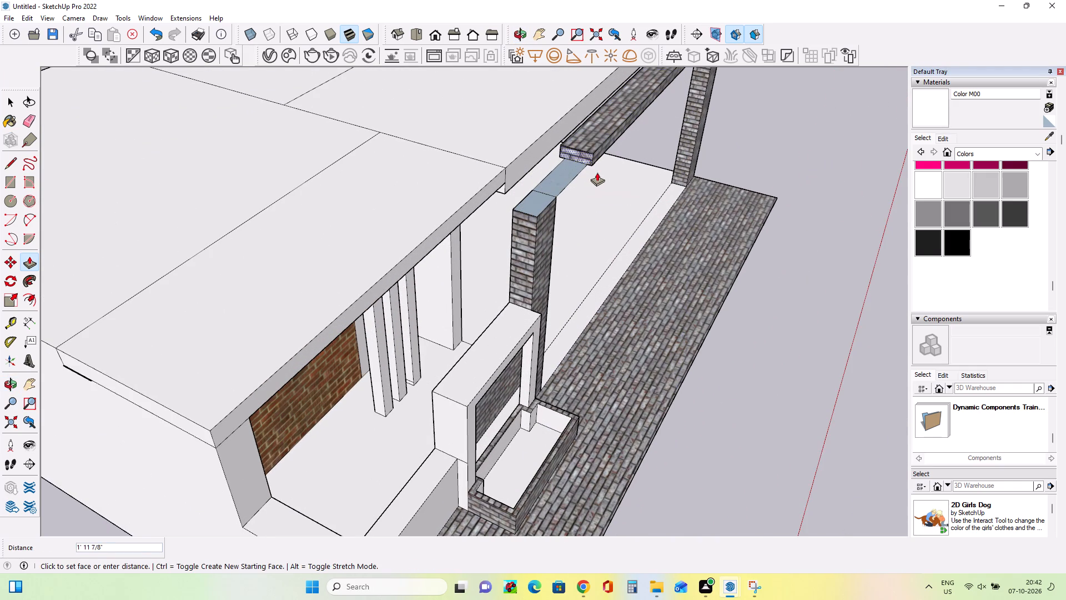
pyautogui.click(582, 186)
# Push the top of the brick column beside the planter down 1' 1 3/8".
pyautogui.moveTo(643, 230); pyautogui.dragTo(528, 159, button='middle')
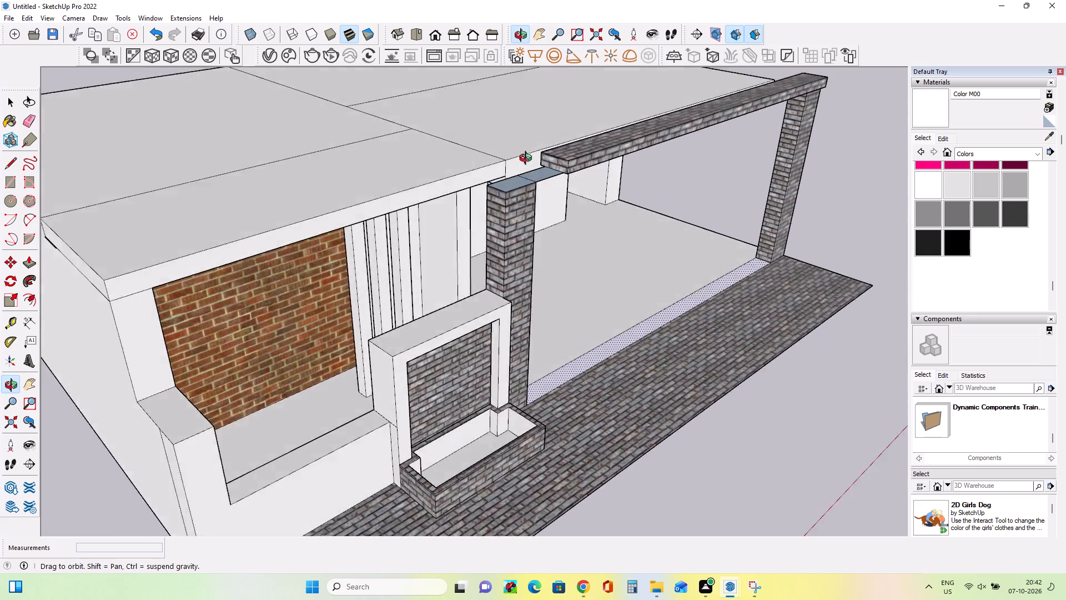
pyautogui.moveTo(528, 159); pyautogui.dragTo(505, 99, button='middle')
pyautogui.moveTo(585, 227); pyautogui.dragTo(562, 178, button='middle')
pyautogui.scroll(4, 532, 138)
pyautogui.moveTo(532, 152); pyautogui.dragTo(465, 345, button='middle')
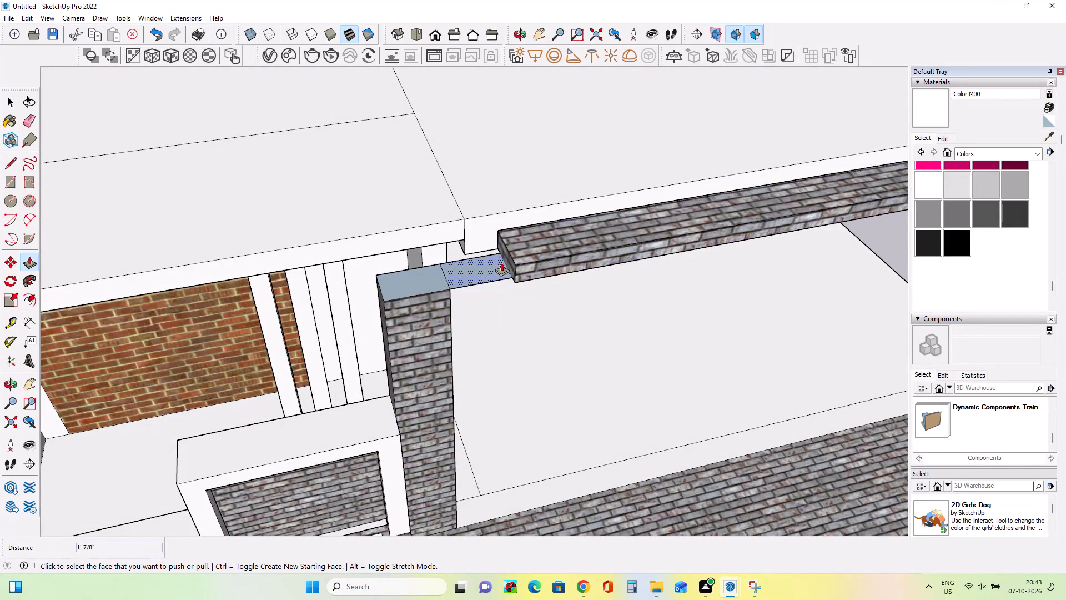
pyautogui.scroll(-10, 503, 263)
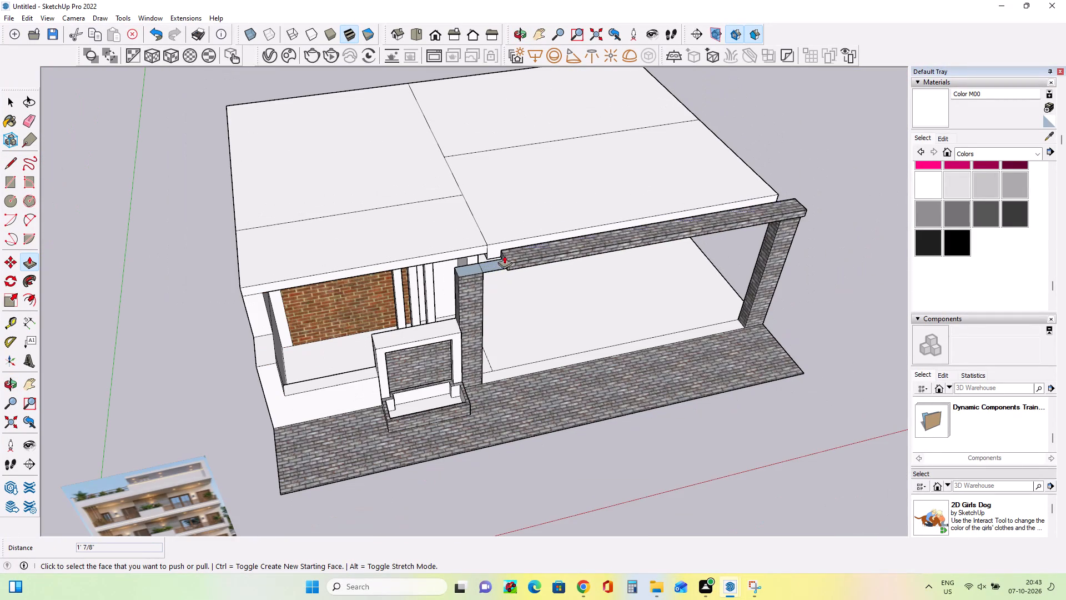
pyautogui.click(466, 269)
pyautogui.click(466, 289)
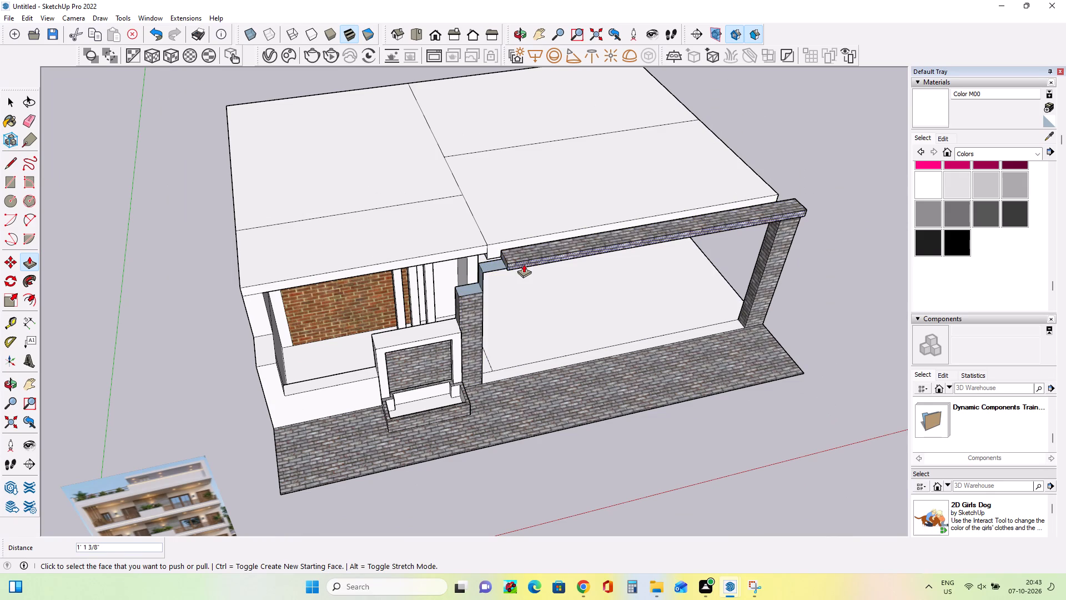
# Pull the shortened end of the brick beam back out 2' 3 5/16" over the lowered column beside the planter.
pyautogui.moveTo(502, 269); pyautogui.dragTo(526, 277, button='middle')
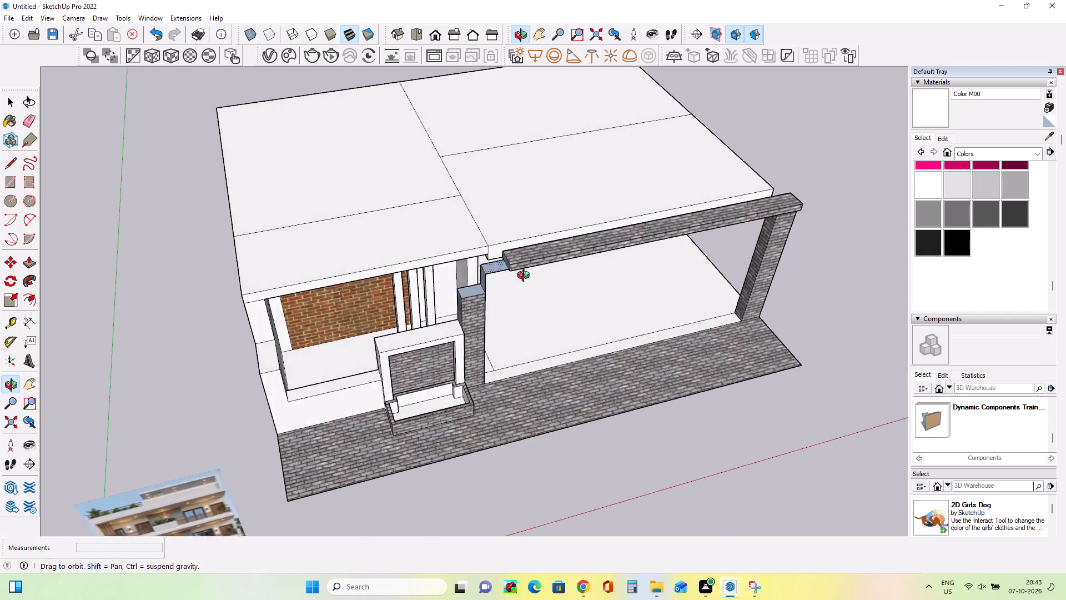
pyautogui.moveTo(526, 277); pyautogui.dragTo(574, 264, button='middle')
pyautogui.click(516, 254)
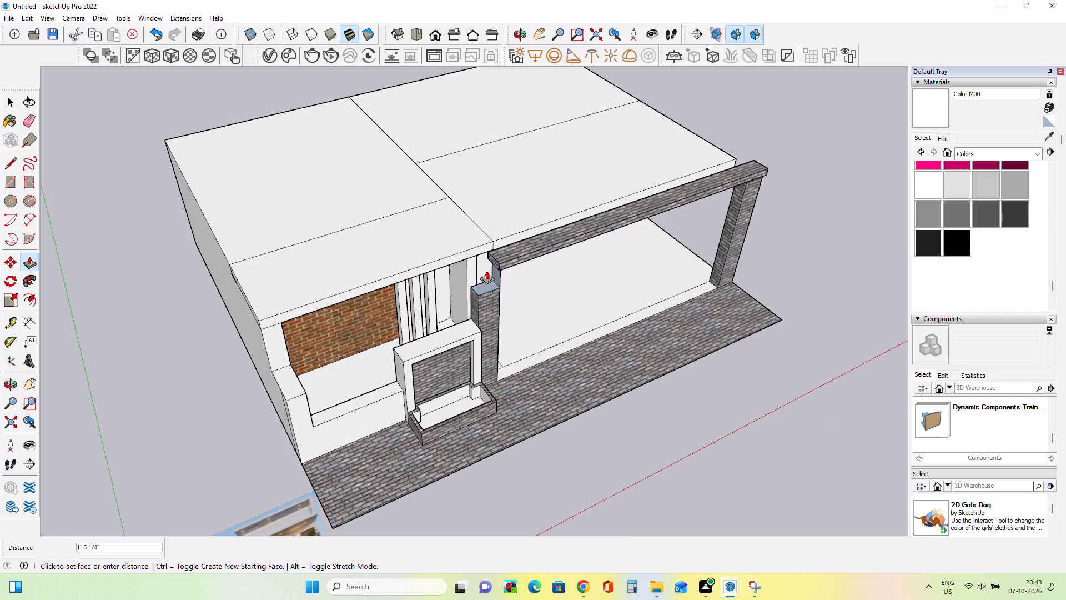
pyautogui.click(475, 278)
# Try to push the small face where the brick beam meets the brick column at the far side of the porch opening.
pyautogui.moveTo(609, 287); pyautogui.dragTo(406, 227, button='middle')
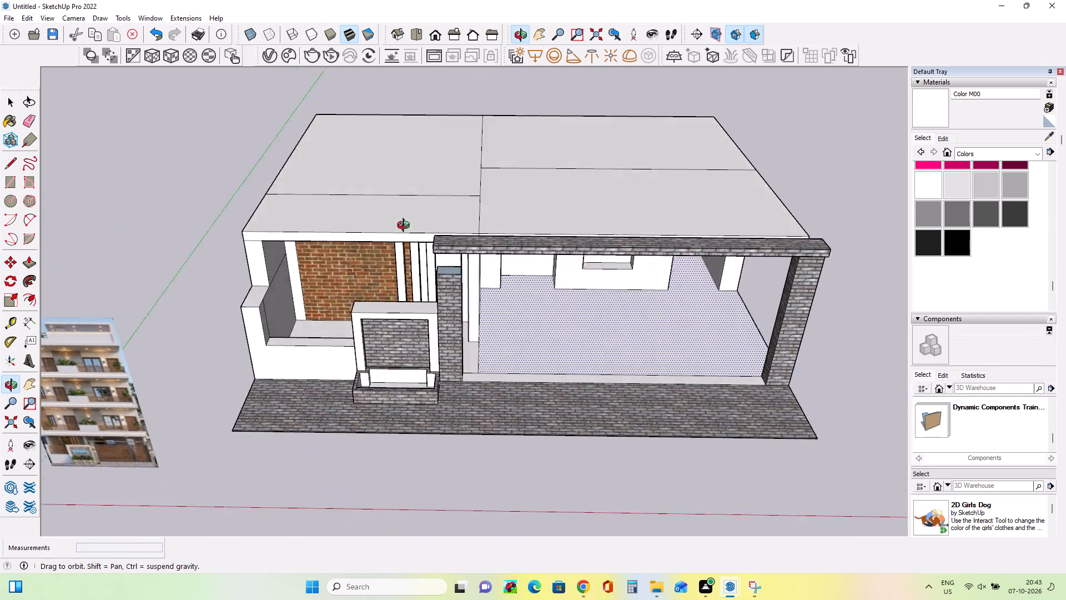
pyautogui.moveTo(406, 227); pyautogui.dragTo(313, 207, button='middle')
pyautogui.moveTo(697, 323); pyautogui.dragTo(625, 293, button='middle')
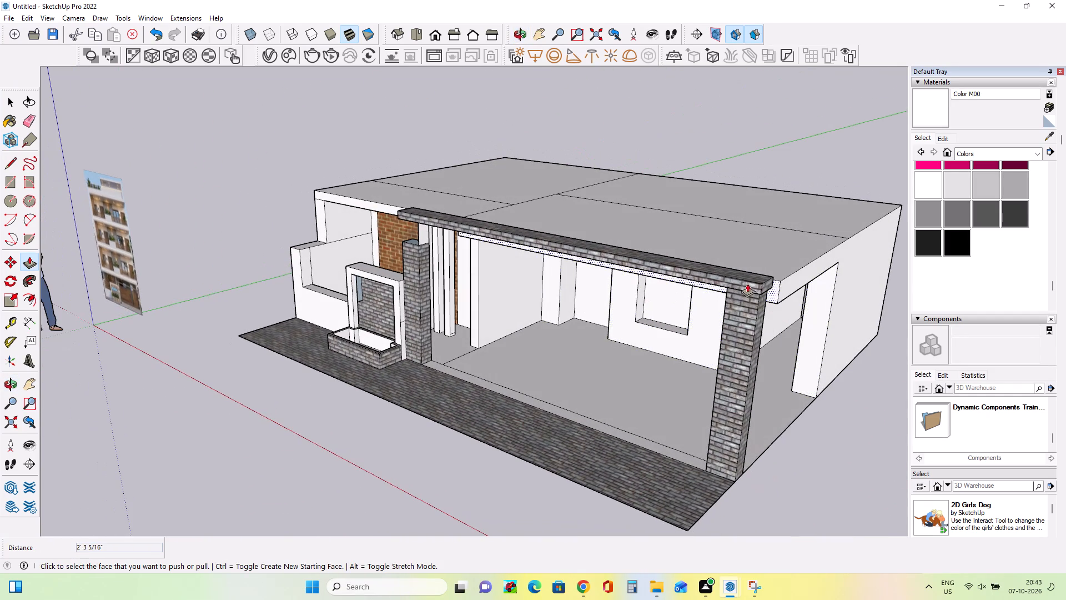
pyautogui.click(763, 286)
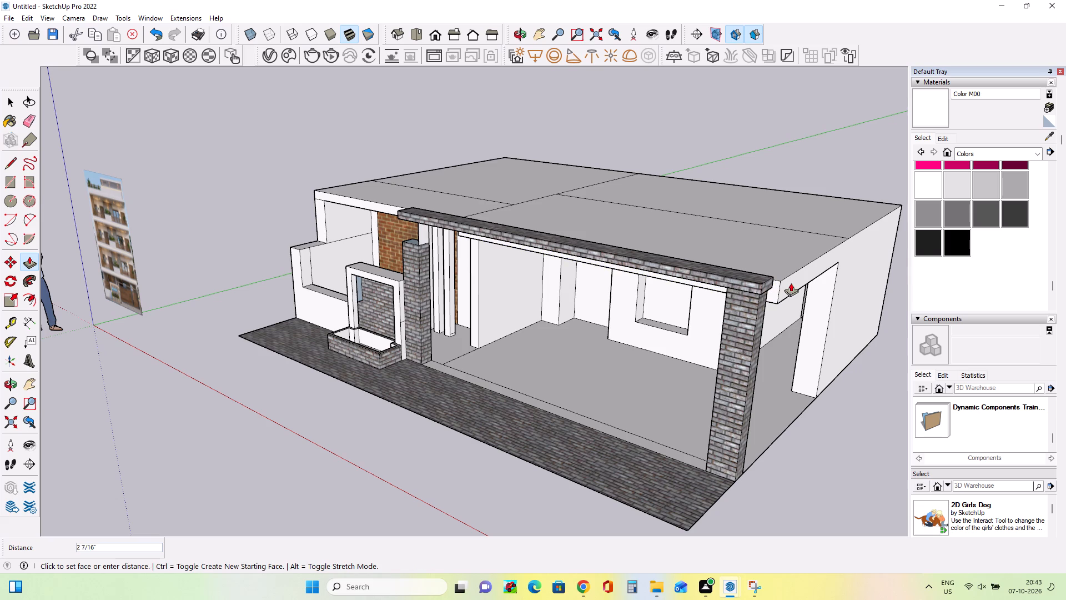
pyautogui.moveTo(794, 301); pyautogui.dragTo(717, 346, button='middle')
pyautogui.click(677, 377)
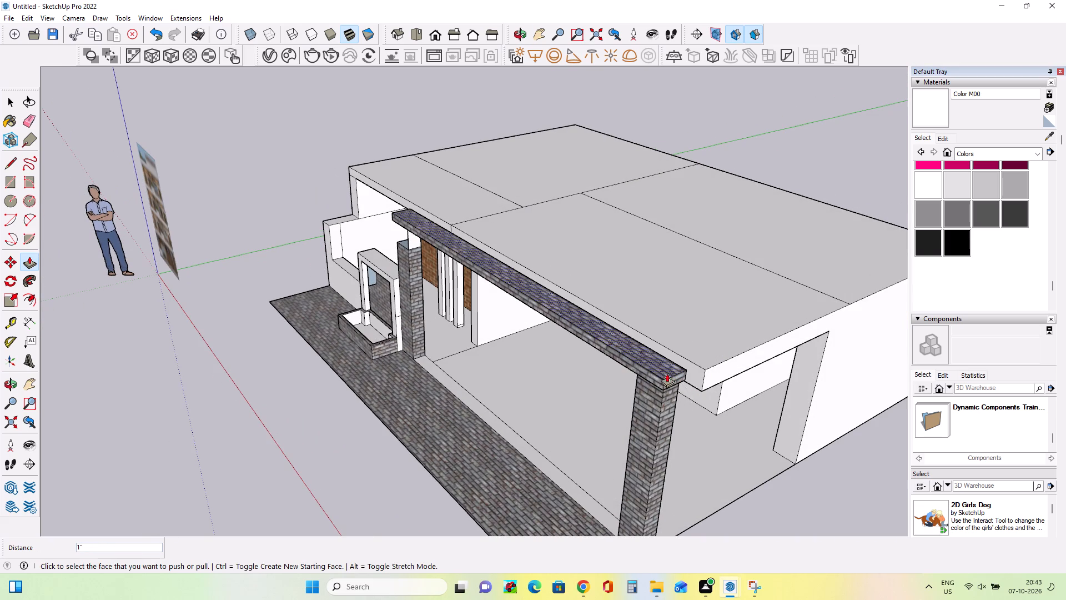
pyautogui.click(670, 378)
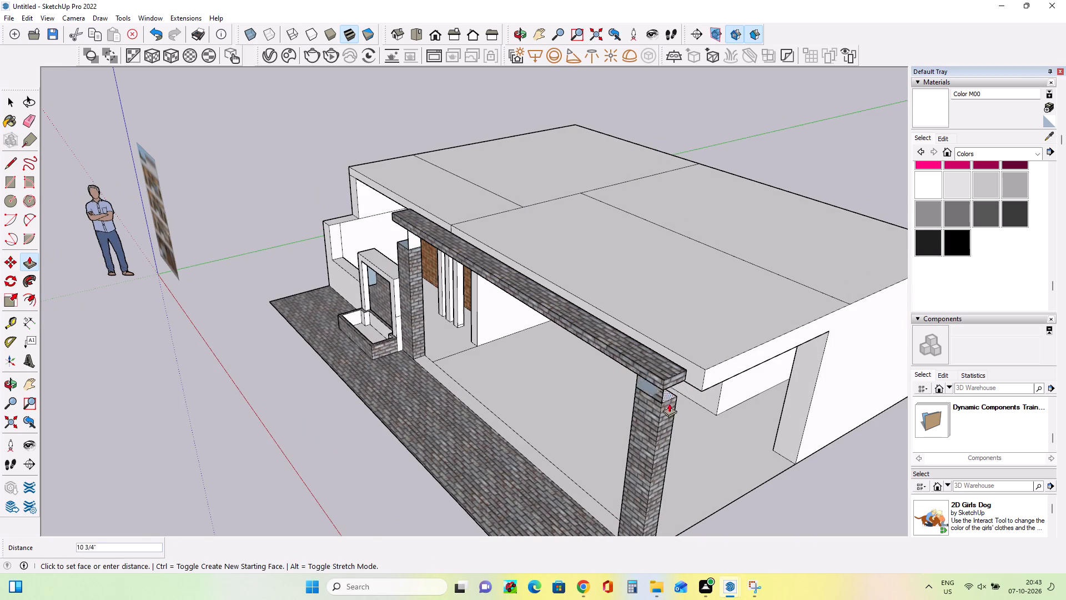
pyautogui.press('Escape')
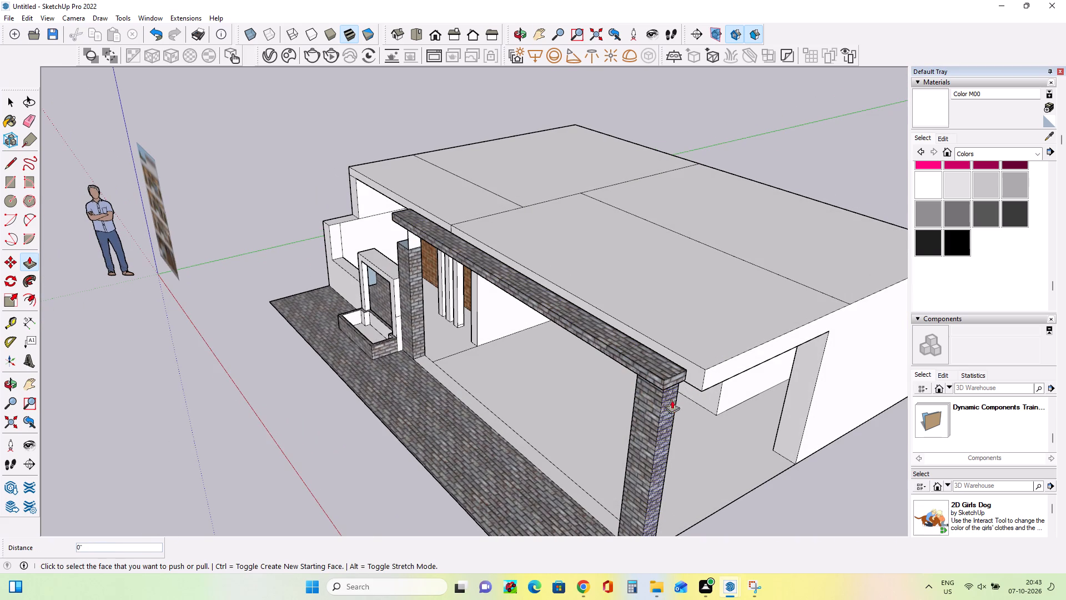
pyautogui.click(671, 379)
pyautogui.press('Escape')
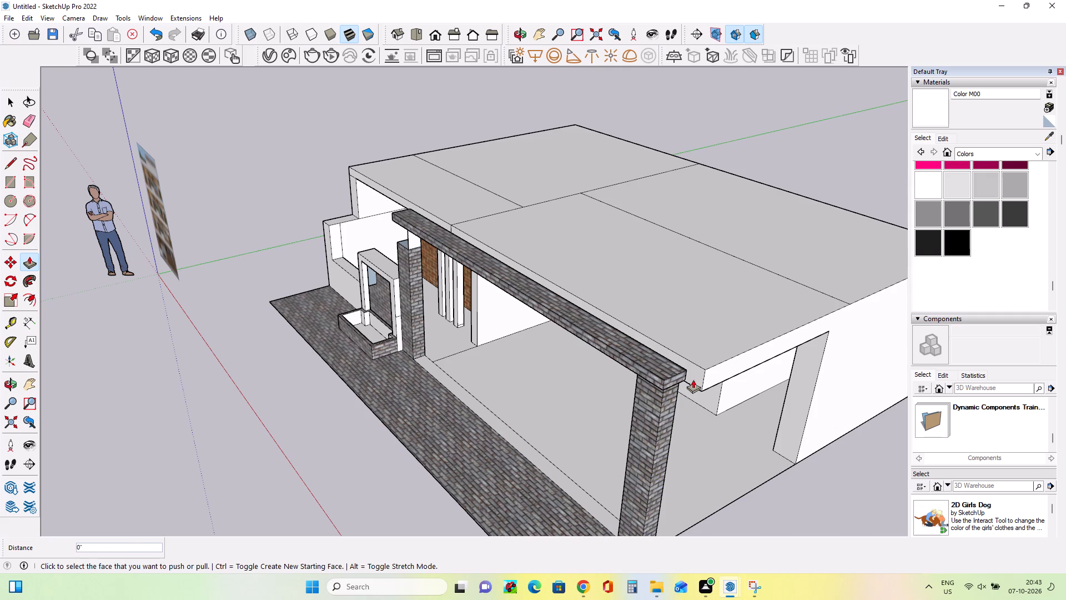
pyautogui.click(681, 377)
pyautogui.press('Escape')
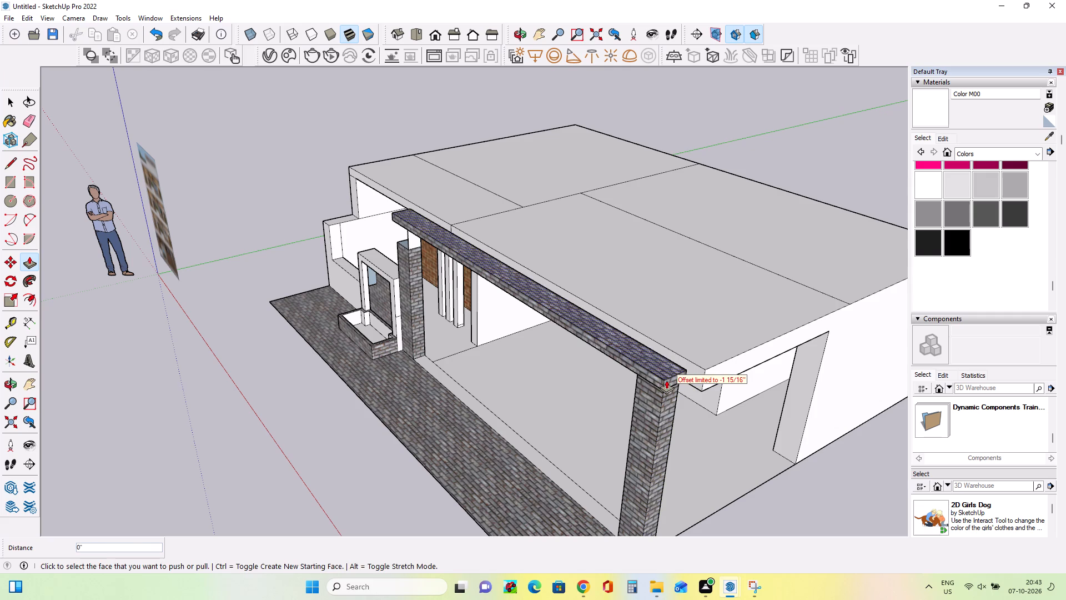
# Push the brick beam's outer end back past the far brick column, exposing the column's top.
pyautogui.moveTo(732, 389); pyautogui.dragTo(564, 377, button='middle')
pyautogui.scroll(3, 374, 395)
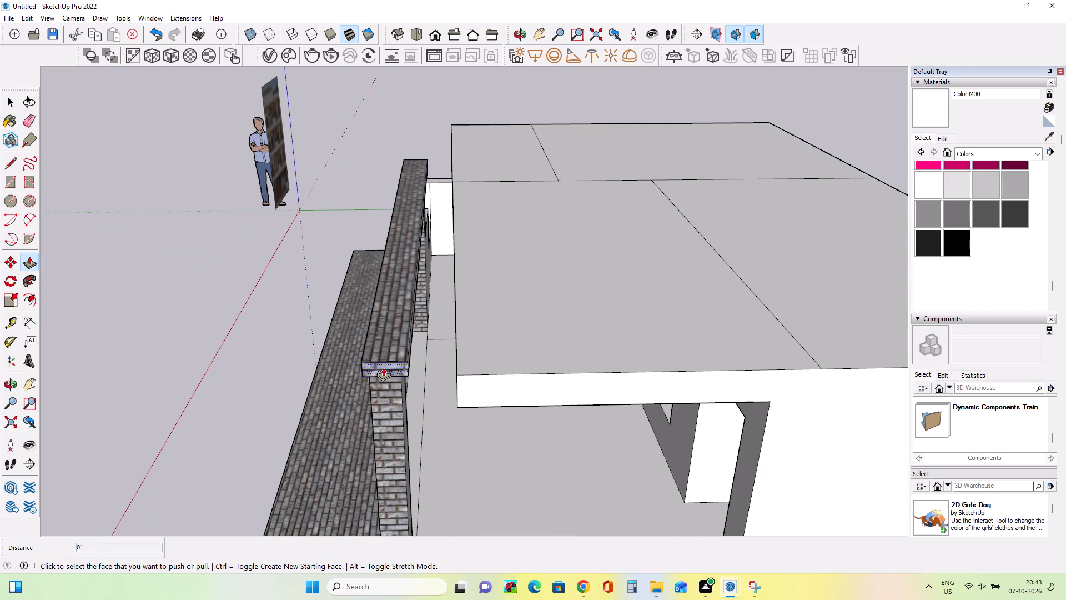
pyautogui.click(383, 367)
pyautogui.click(398, 303)
# Push the top of the far brick column down 2' 1".
pyautogui.moveTo(389, 376); pyautogui.dragTo(423, 378, button='middle')
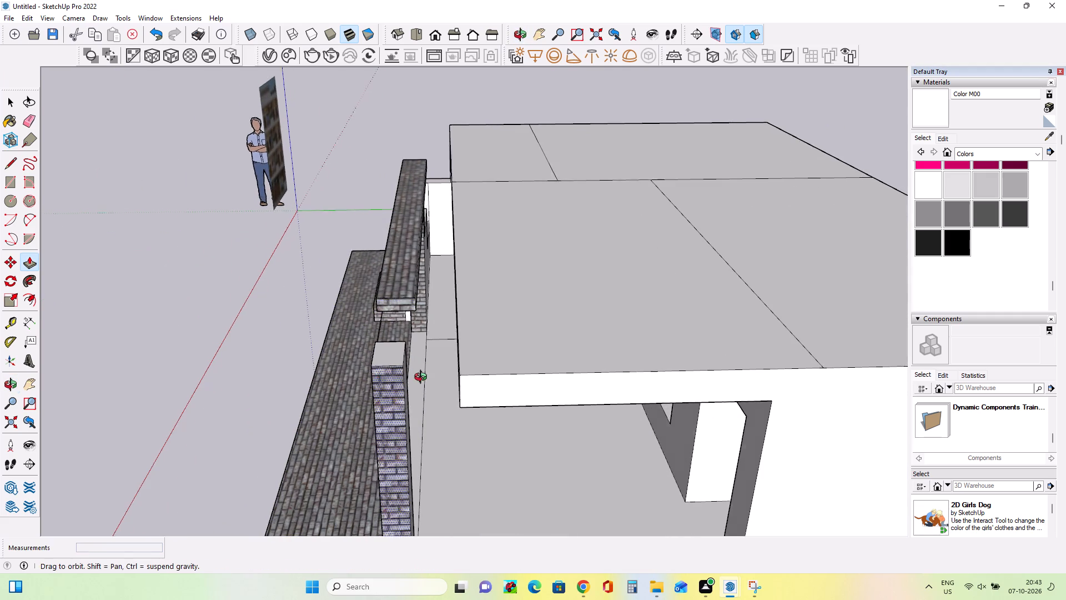
pyautogui.moveTo(423, 378); pyautogui.dragTo(582, 381, button='middle')
pyautogui.moveTo(602, 342); pyautogui.dragTo(623, 385, button='middle')
pyautogui.moveTo(660, 399); pyautogui.dragTo(676, 408, button='middle')
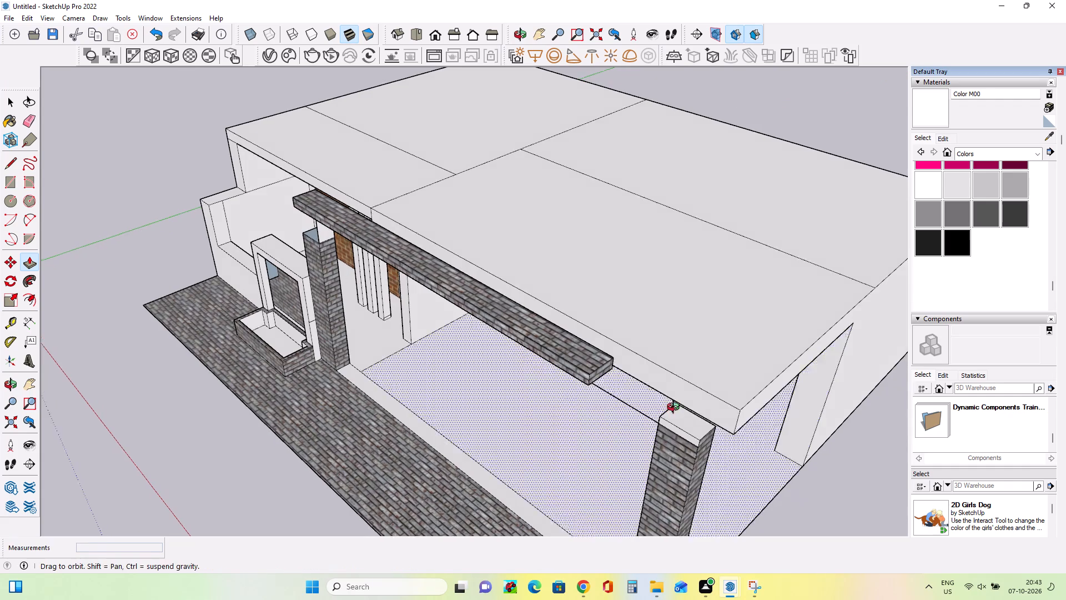
pyautogui.moveTo(676, 408); pyautogui.dragTo(765, 427, button='middle')
pyautogui.click(809, 396)
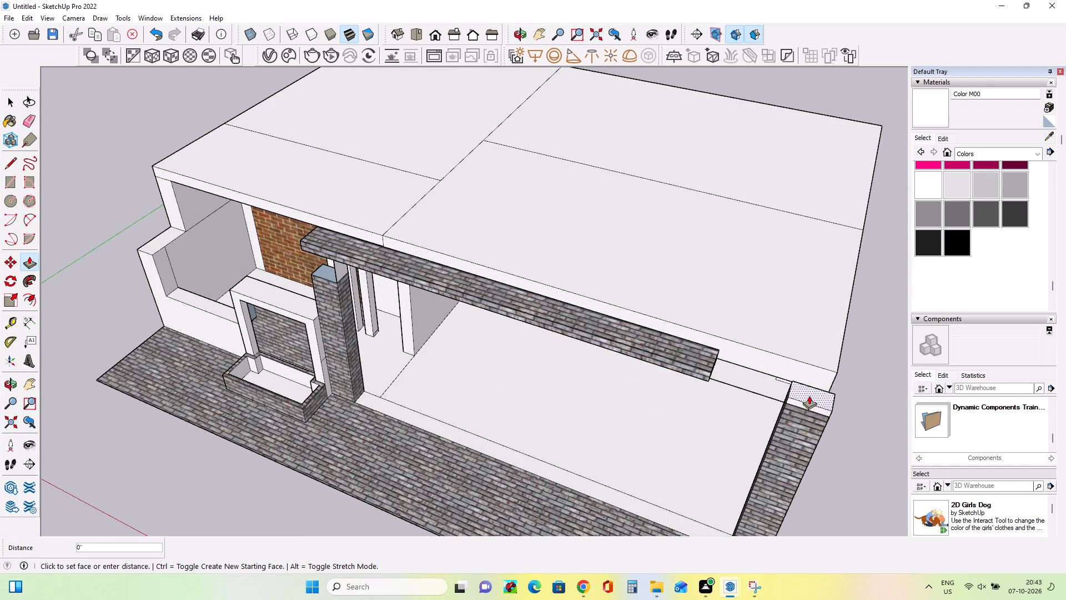
pyautogui.click(792, 448)
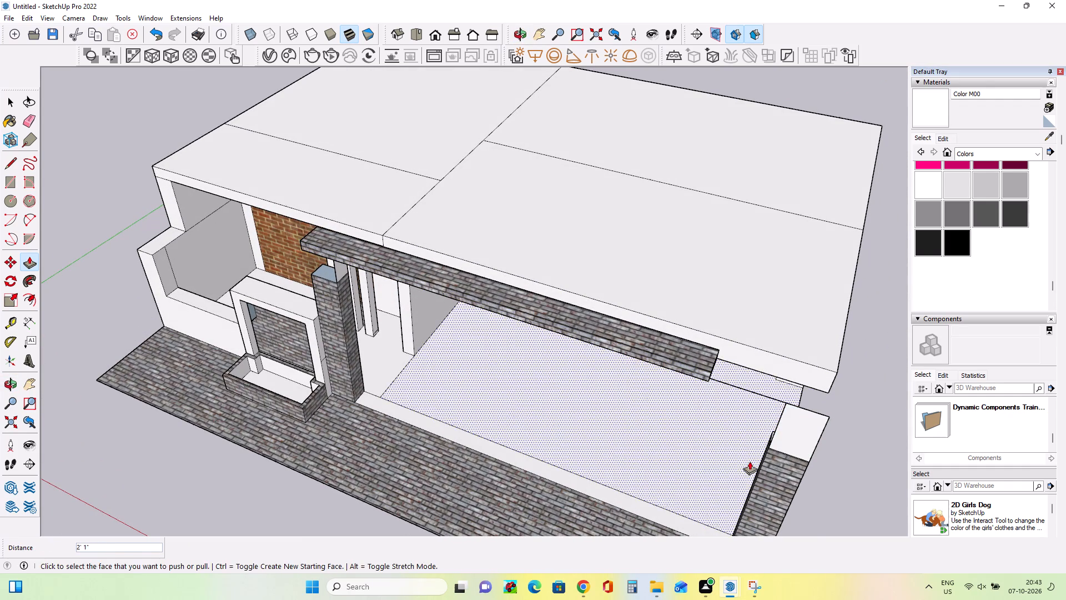
# Erase the leftover white face edges and vertical line standing above the lowered far brick column.
pyautogui.moveTo(750, 461); pyautogui.dragTo(807, 411, button='middle')
pyautogui.moveTo(700, 411); pyautogui.dragTo(701, 441, button='middle')
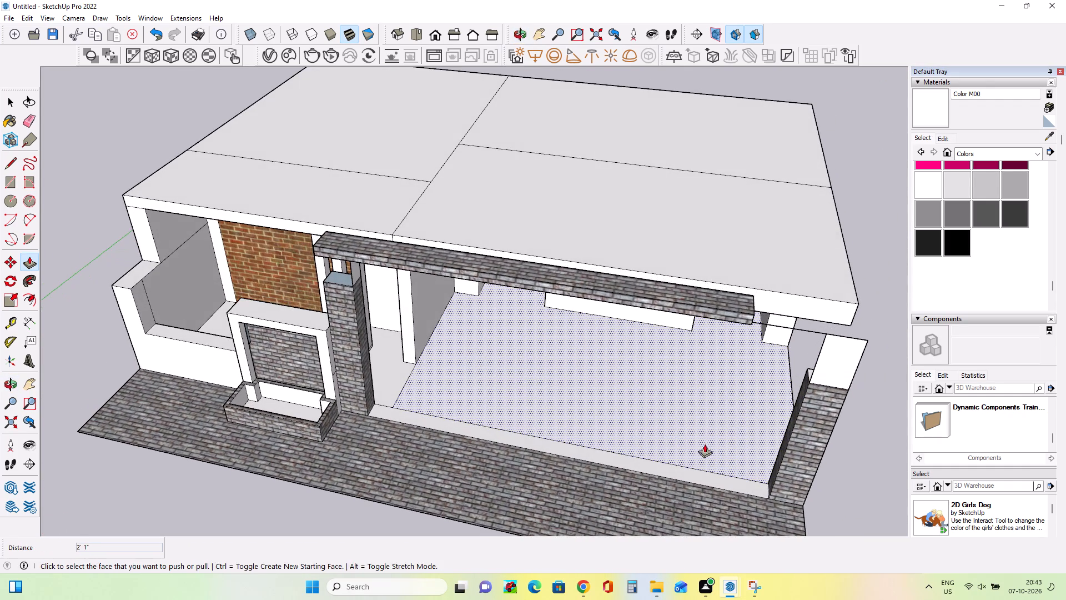
pyautogui.moveTo(705, 444); pyautogui.dragTo(695, 418, button='middle')
pyautogui.moveTo(386, 418); pyautogui.dragTo(483, 405, button='middle')
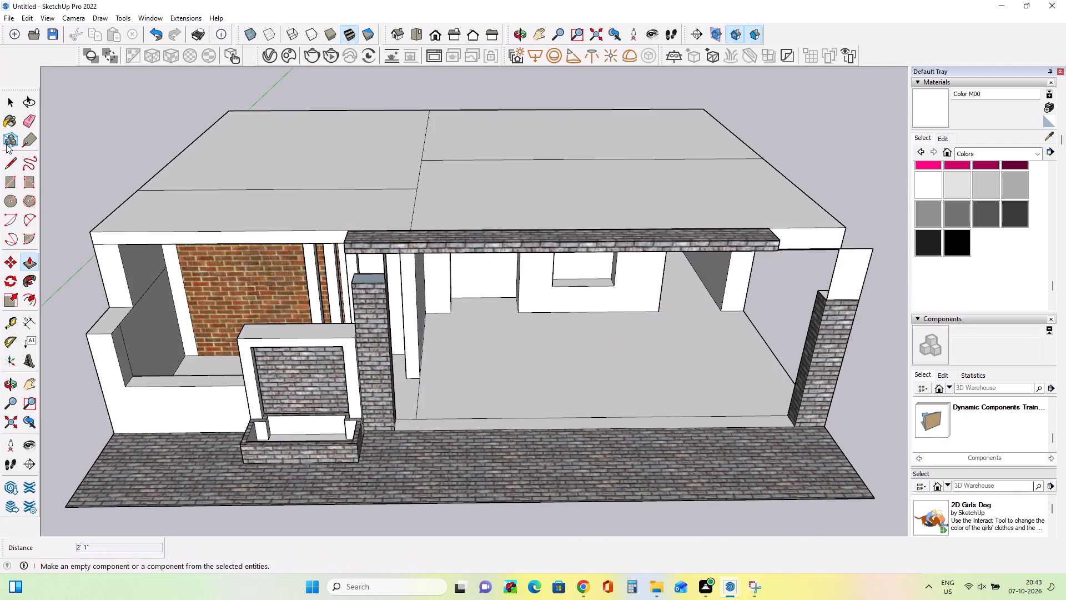
pyautogui.click(28, 119)
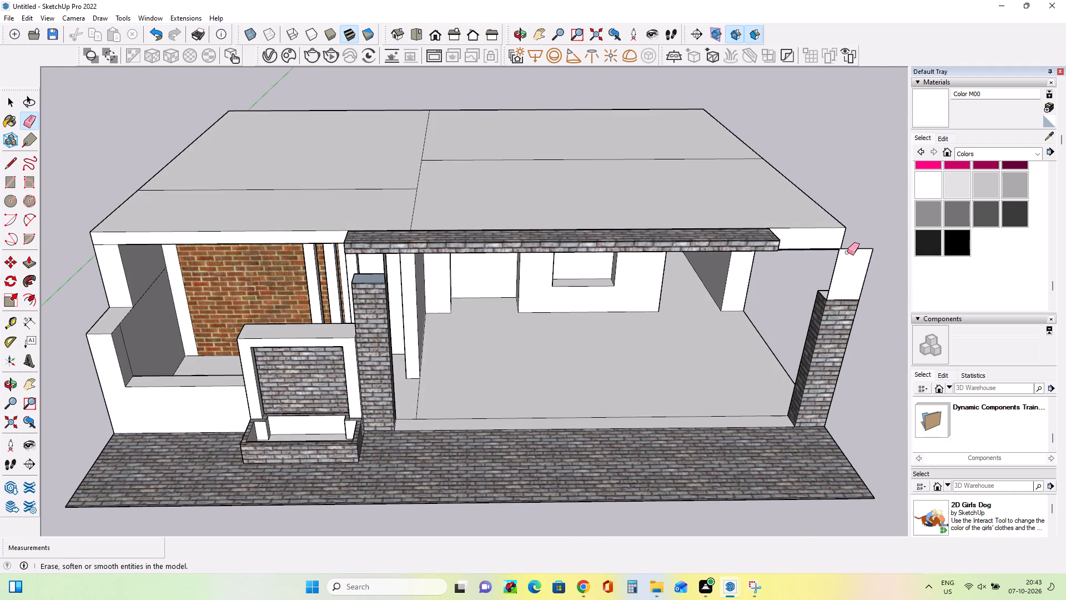
pyautogui.click(848, 249)
pyautogui.moveTo(832, 271); pyautogui.dragTo(844, 271)
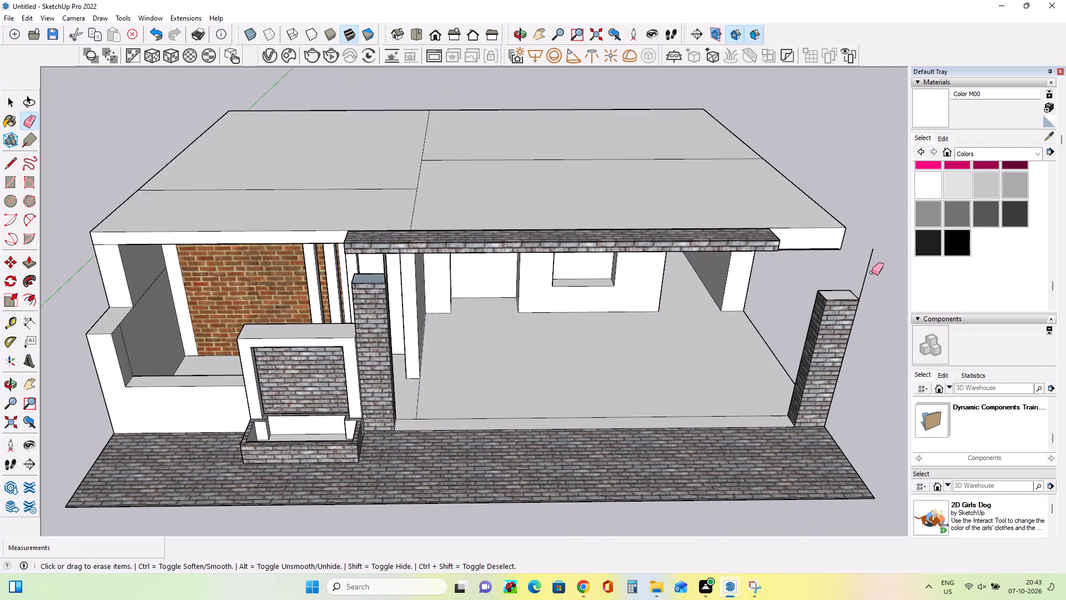
pyautogui.click(872, 272)
pyautogui.moveTo(866, 275); pyautogui.dragTo(874, 276)
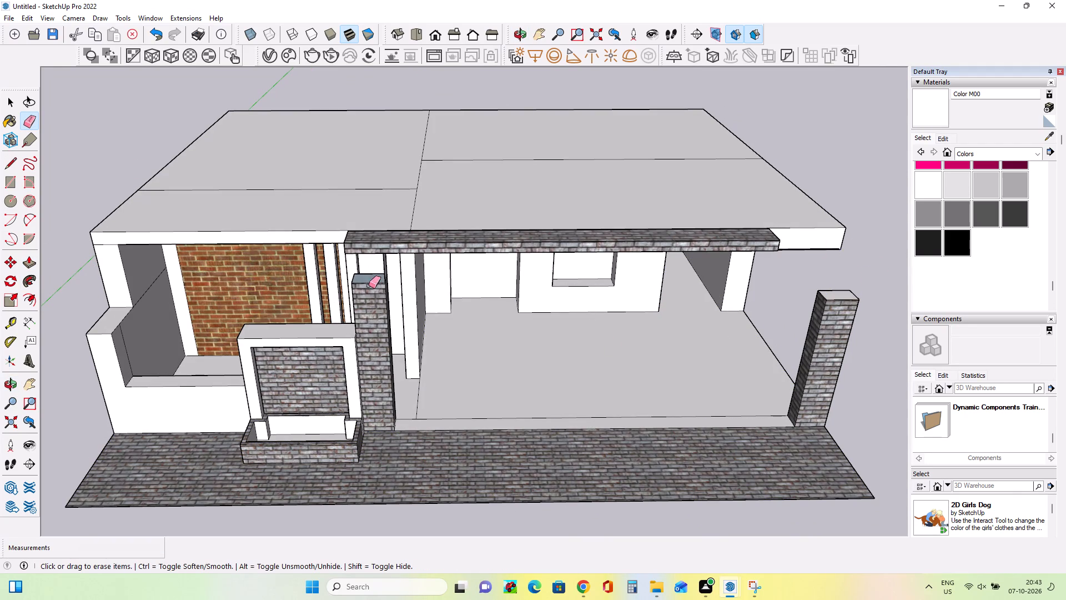
# Erase the stray leftover edges between the beam and the top of the brick column beside the planter.
pyautogui.moveTo(381, 273); pyautogui.dragTo(390, 273)
pyautogui.moveTo(440, 328); pyautogui.dragTo(353, 362, button='middle')
pyautogui.hotkey('ctrl', 'z')
pyautogui.scroll(3, 354, 267)
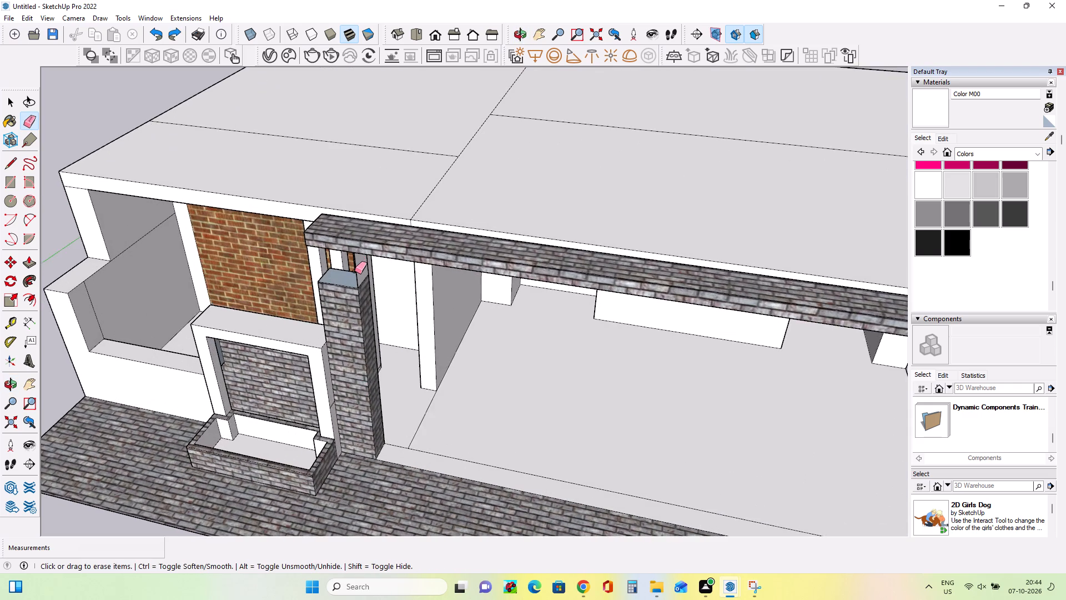
pyautogui.scroll(6, 355, 271)
pyautogui.click(356, 271)
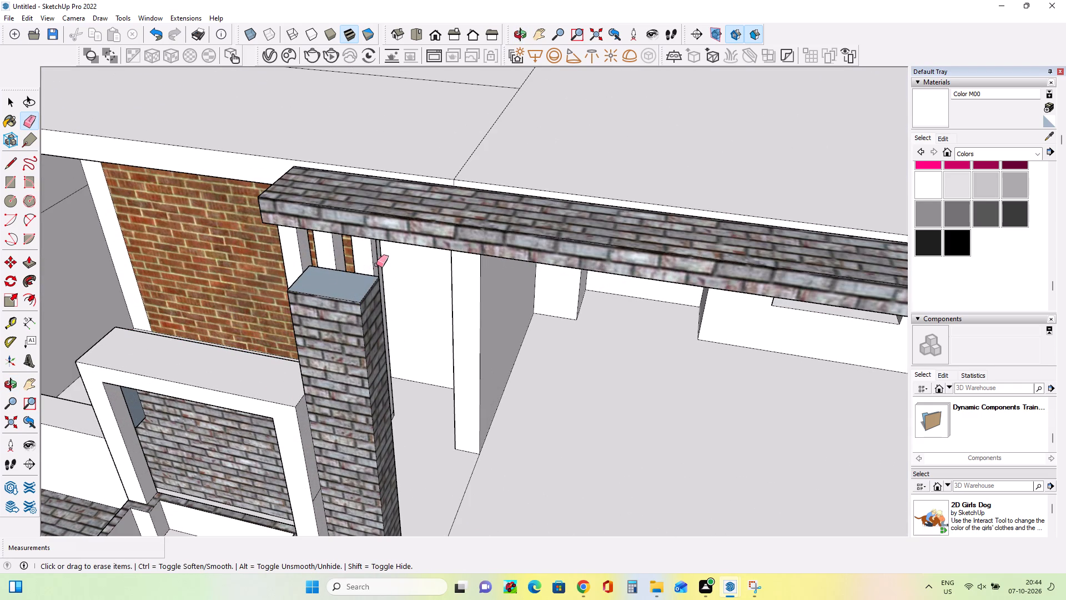
pyautogui.click(376, 264)
# Delete the top and front faces of the brick beam spanning the porch opening.
pyautogui.scroll(-5, 355, 352)
pyautogui.moveTo(371, 369); pyautogui.dragTo(507, 416, button='middle')
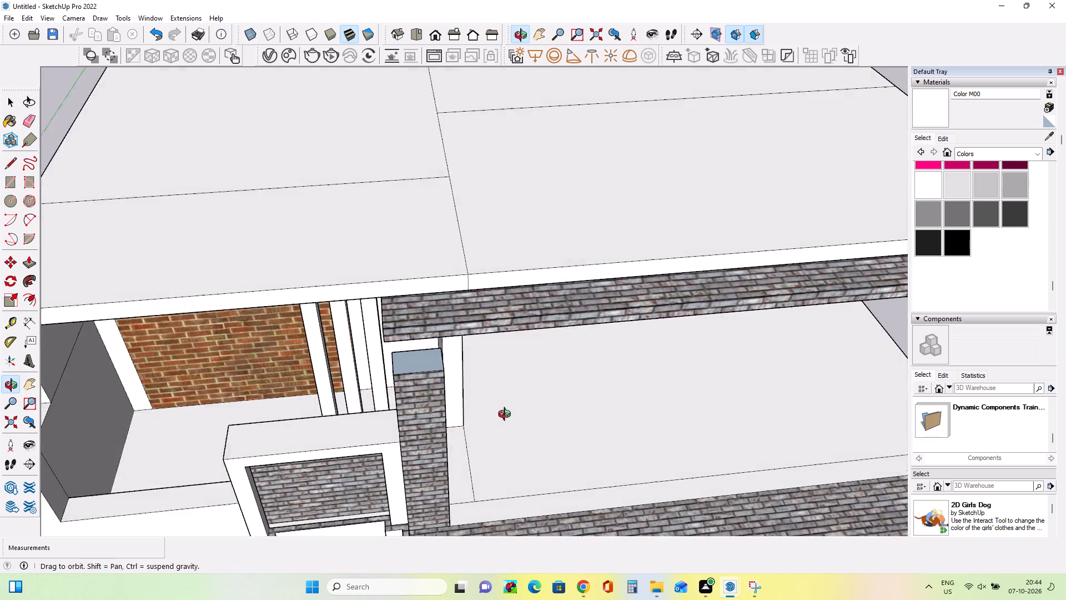
pyautogui.moveTo(507, 416); pyautogui.dragTo(513, 422, button='middle')
pyautogui.scroll(-3, 461, 343)
pyautogui.moveTo(502, 403); pyautogui.dragTo(430, 341, button='middle')
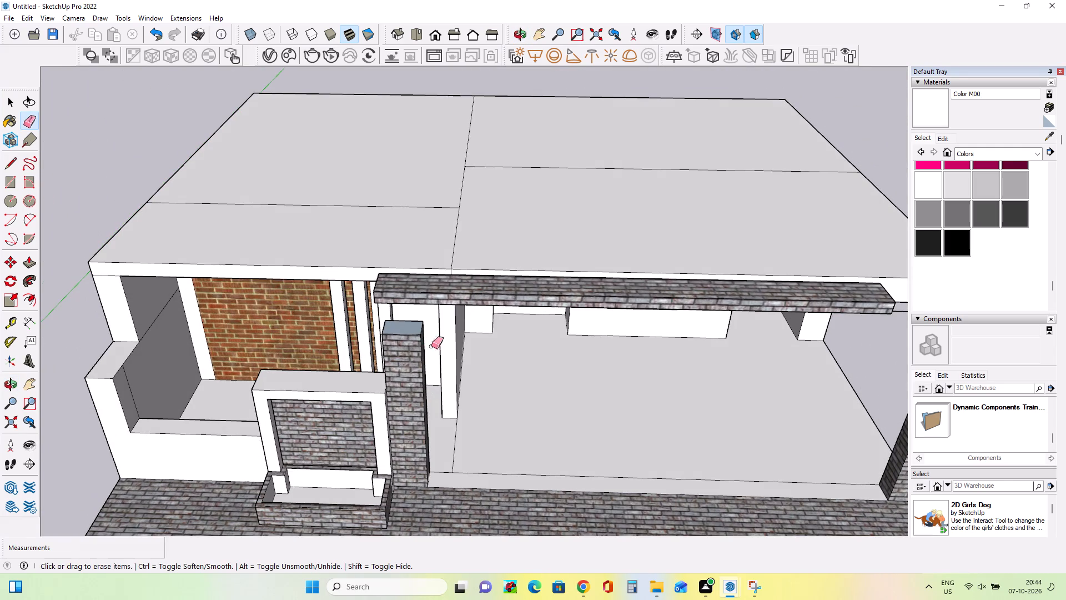
pyautogui.moveTo(556, 337); pyautogui.dragTo(623, 568, button='middle')
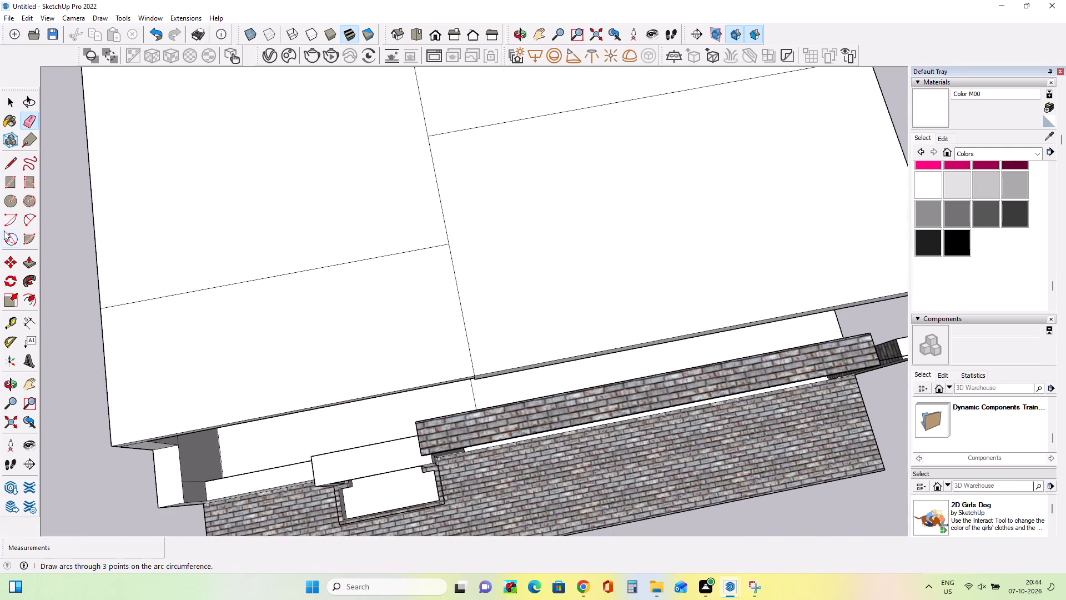
pyautogui.click(8, 108)
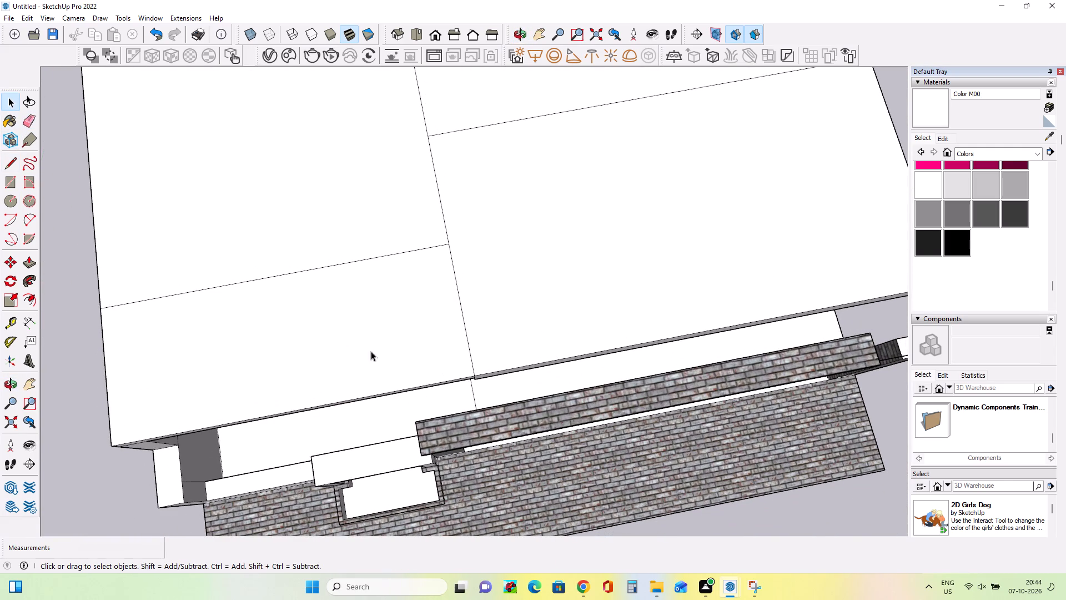
pyautogui.moveTo(517, 399); pyautogui.dragTo(530, 442)
pyautogui.moveTo(543, 491); pyautogui.dragTo(419, 321, button='middle')
pyautogui.click(426, 326)
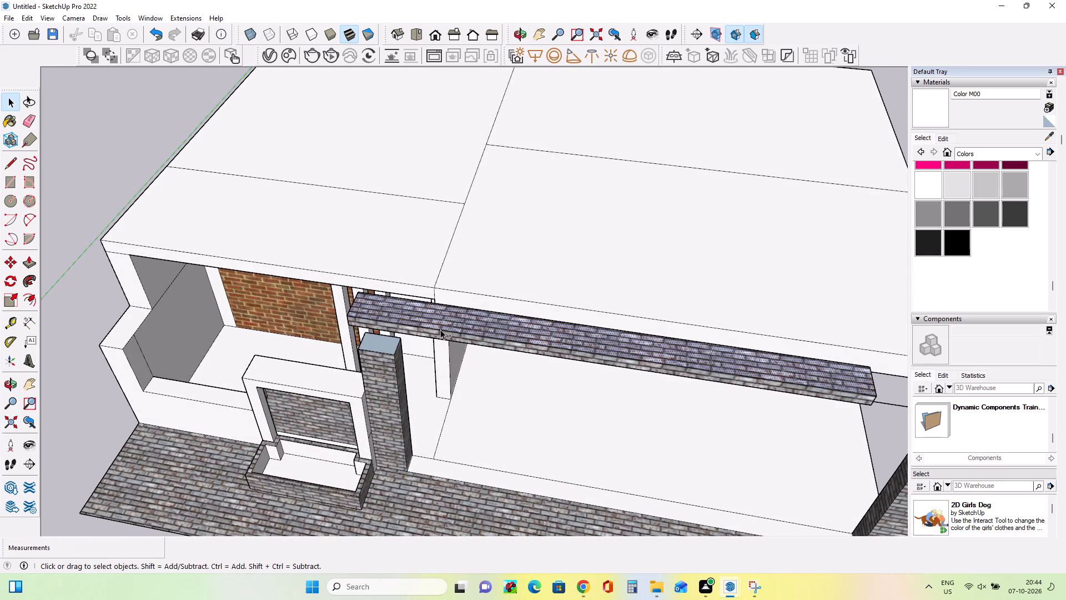
pyautogui.keyDown('ctrl'); pyautogui.click(441, 338); pyautogui.keyUp('ctrl')
pyautogui.keyDown('ctrl'); pyautogui.click(451, 335); pyautogui.keyUp('ctrl')
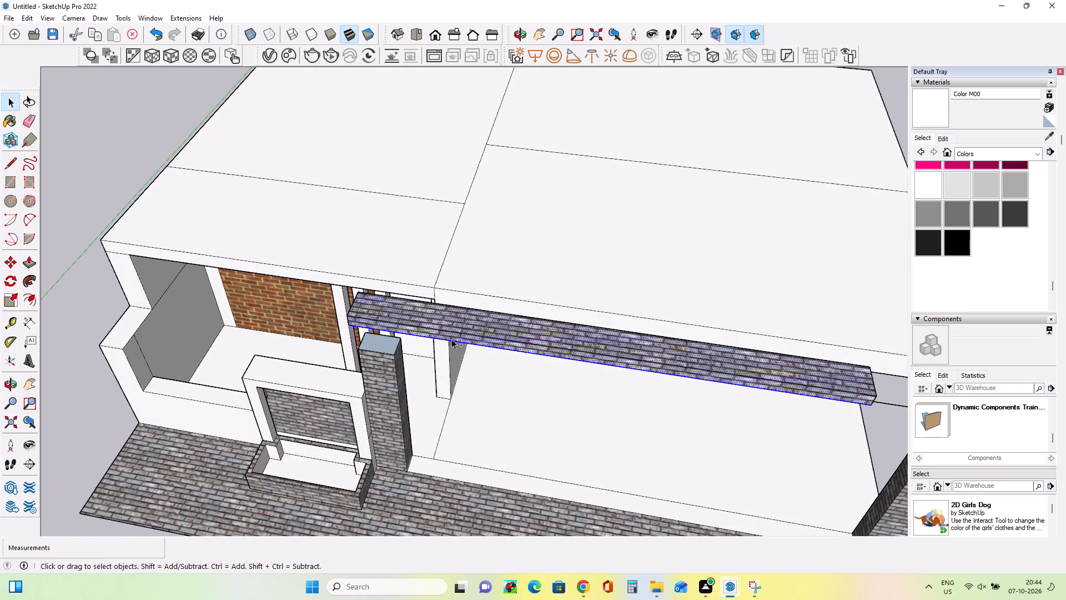
pyautogui.keyDown('ctrl'); pyautogui.moveTo(357, 346); pyautogui.dragTo(575, 313, button='middle'); pyautogui.keyUp('ctrl')
pyautogui.keyDown('ctrl'); pyautogui.scroll(4, 449, 301); pyautogui.keyUp('ctrl')
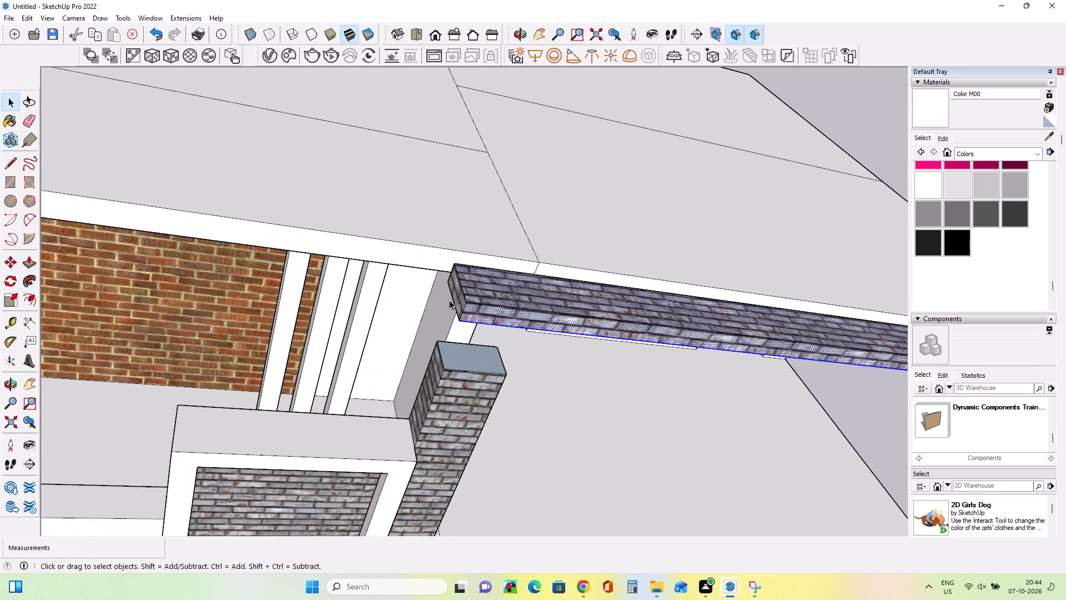
pyautogui.keyDown('ctrl'); pyautogui.scroll(3, 449, 300); pyautogui.keyUp('ctrl')
pyautogui.scroll(-3, 470, 337)
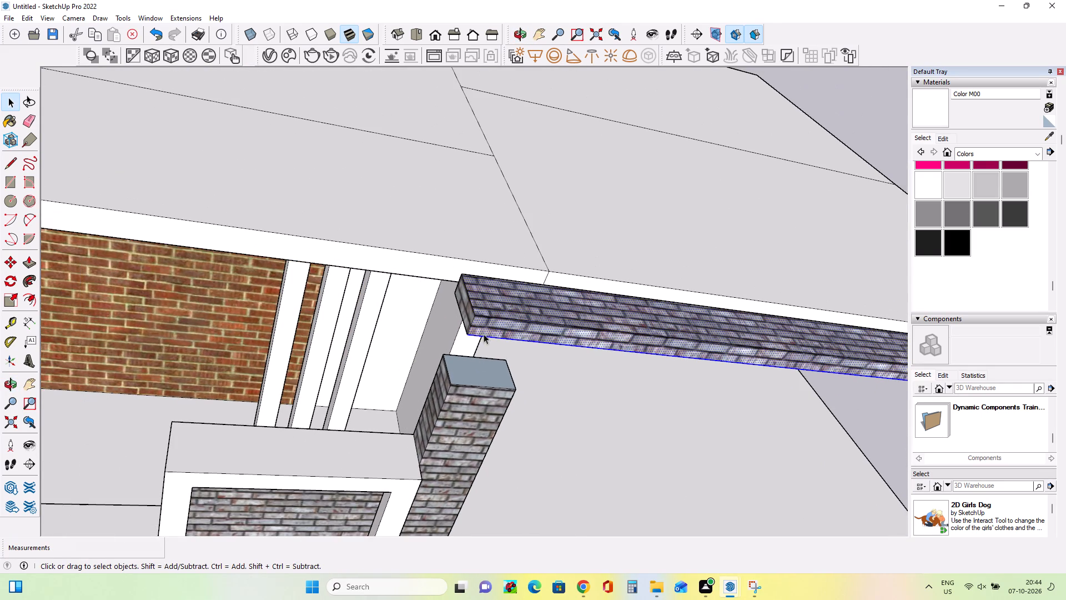
pyautogui.moveTo(499, 327); pyautogui.dragTo(465, 418, button='middle')
pyautogui.press('Delete')
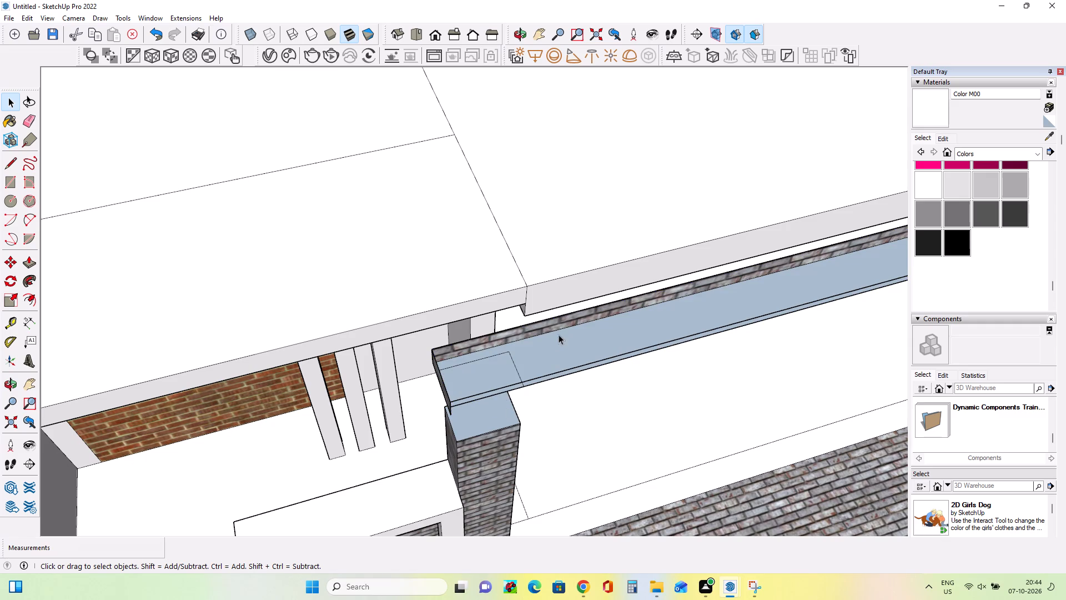
# Delete the brick beam's underside face and its long front edges.
pyautogui.moveTo(562, 313); pyautogui.dragTo(583, 374)
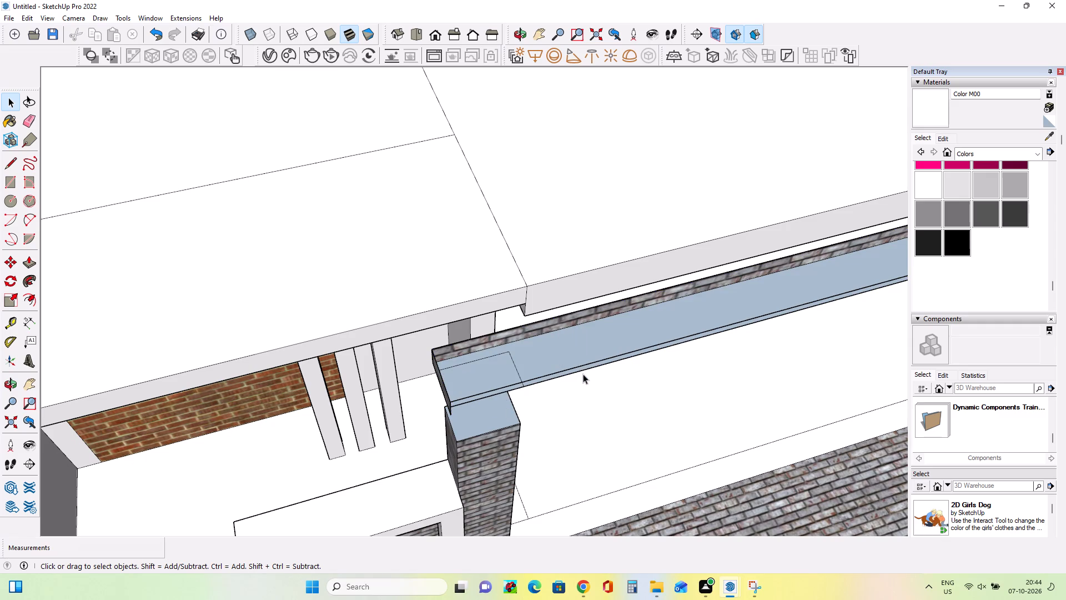
pyautogui.click(583, 366)
pyautogui.click(584, 350)
pyautogui.press('Delete')
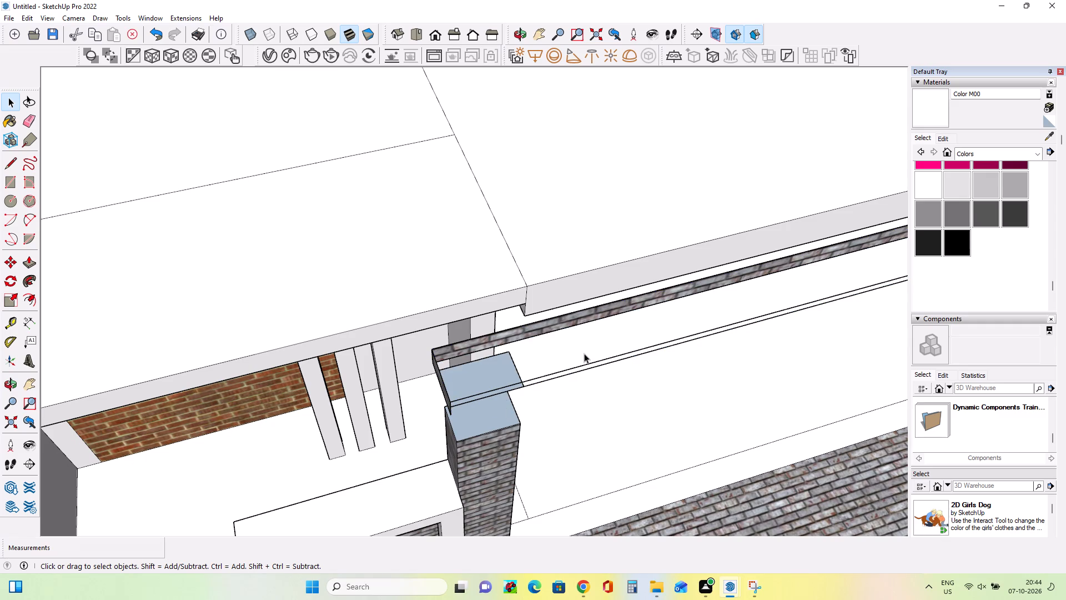
pyautogui.moveTo(586, 359); pyautogui.dragTo(597, 387)
pyautogui.press('Delete')
pyautogui.moveTo(592, 364); pyautogui.dragTo(593, 373)
pyautogui.moveTo(591, 362); pyautogui.dragTo(593, 365)
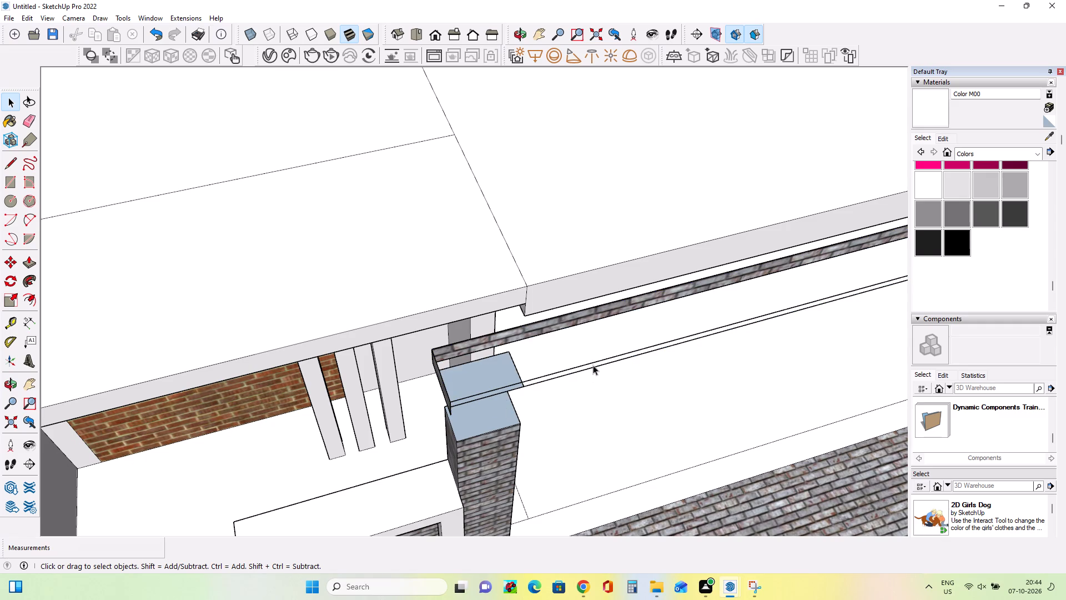
pyautogui.moveTo(593, 365); pyautogui.dragTo(597, 375)
pyautogui.click(593, 361)
pyautogui.click(597, 365)
pyautogui.press('Delete')
pyautogui.click(596, 361)
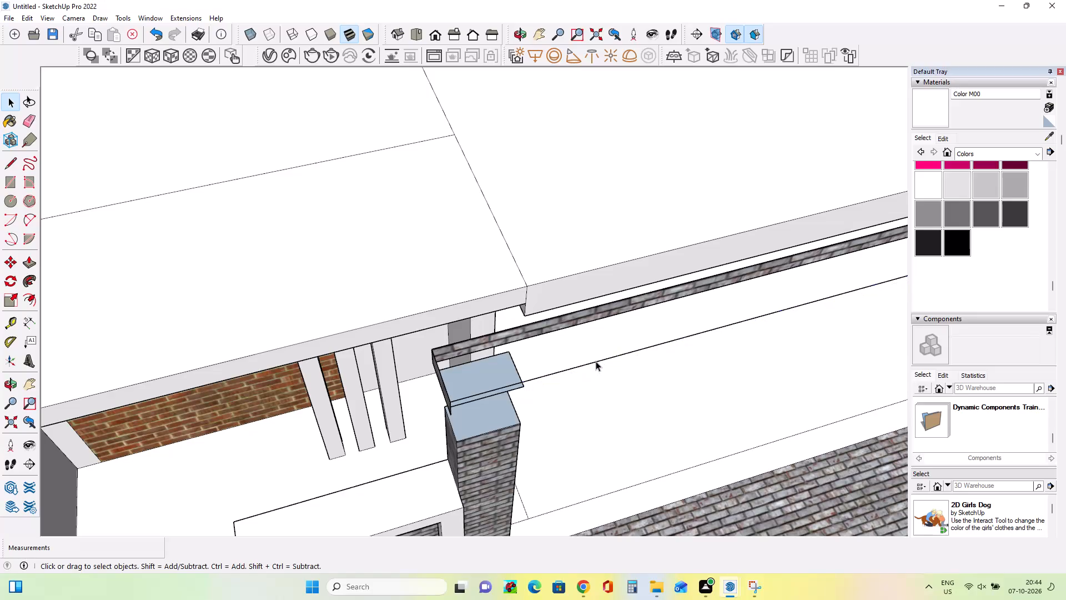
pyautogui.press('Delete')
# Delete the leftover underside patch and its loose edges above the brick column beside the planter.
pyautogui.moveTo(513, 368); pyautogui.dragTo(513, 382)
pyautogui.click(513, 383)
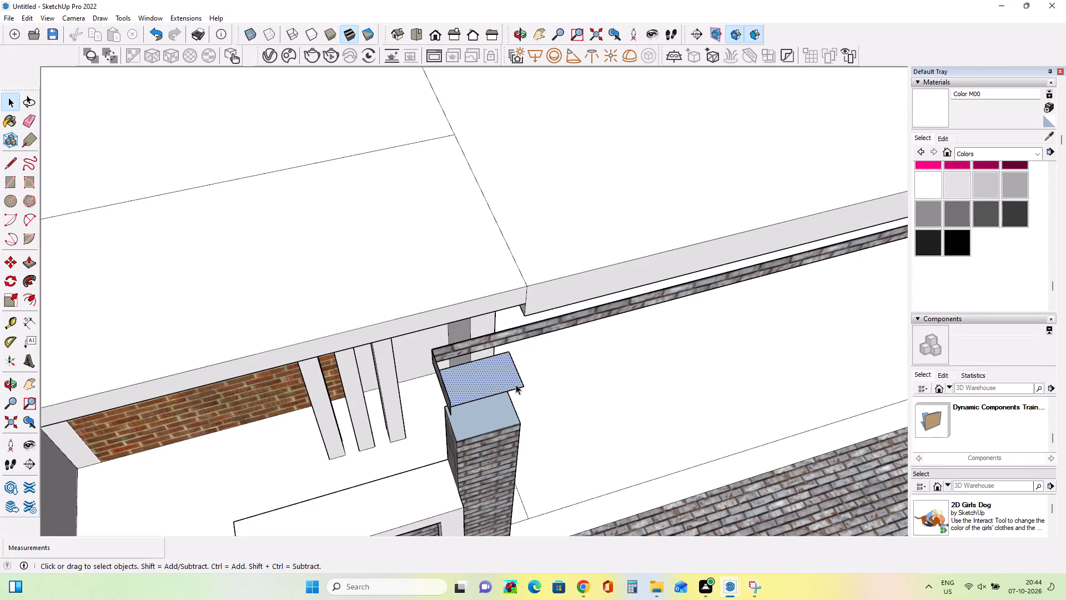
pyautogui.click(522, 382)
pyautogui.press('Delete')
pyautogui.click(519, 384)
pyautogui.click(519, 386)
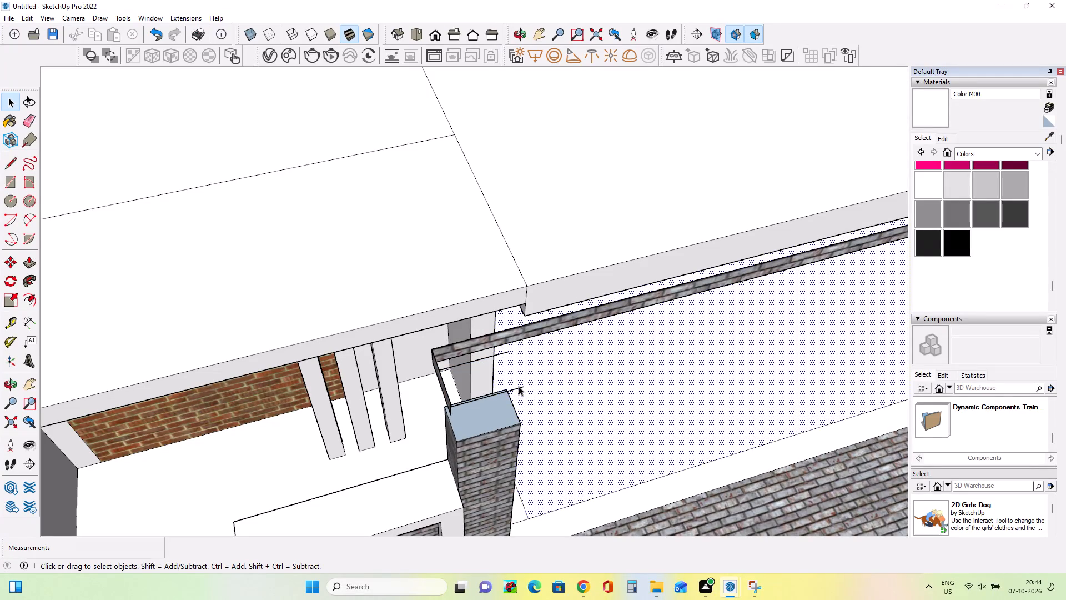
pyautogui.press('Delete')
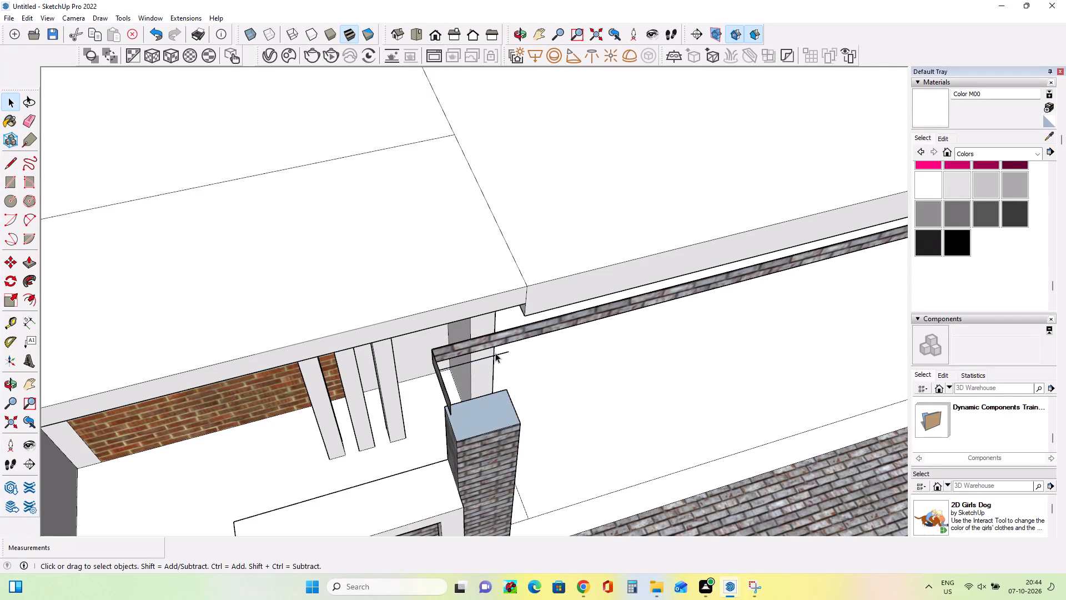
pyautogui.click(495, 353)
pyautogui.click(501, 353)
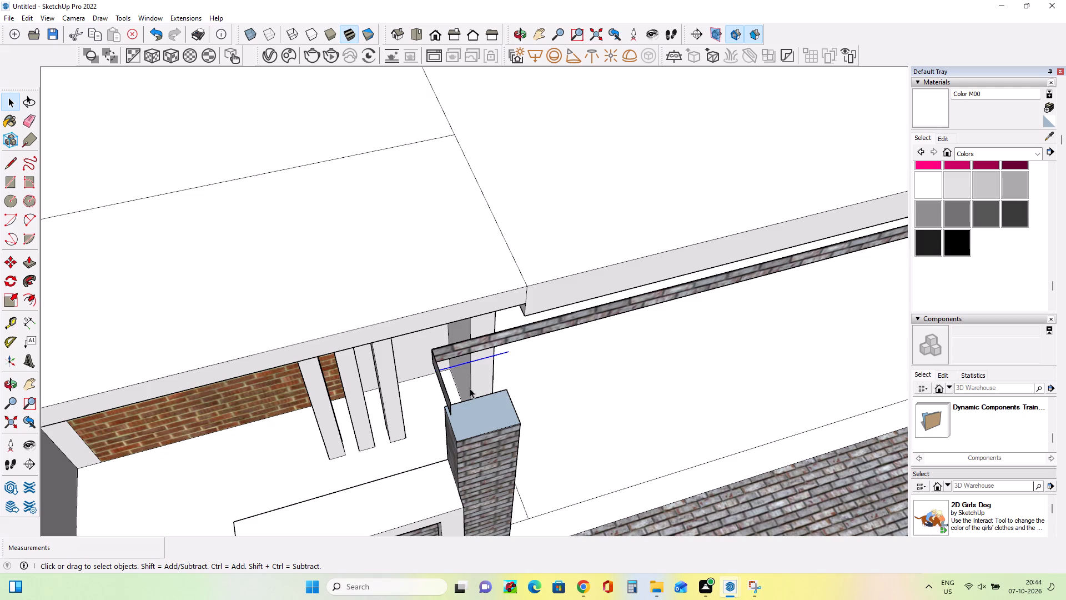
pyautogui.press('Delete')
# Delete the beam's end face beside the planter, its rear brick face and their remaining edges.
pyautogui.click(448, 397)
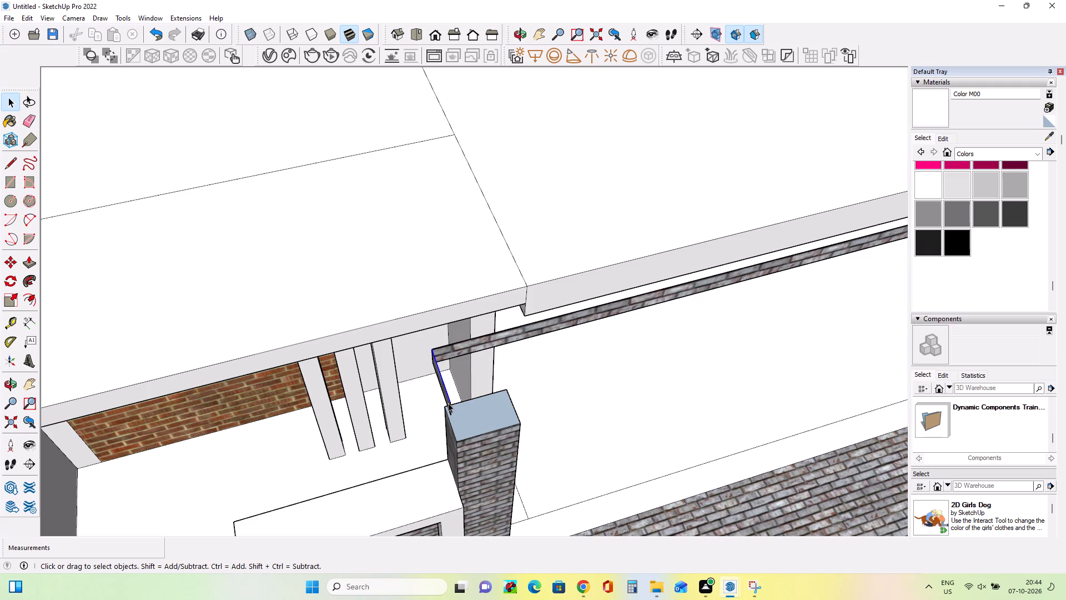
pyautogui.press('Delete')
pyautogui.click(448, 403)
pyautogui.press('Delete')
pyautogui.click(448, 406)
pyautogui.press('Delete')
pyautogui.click(458, 347)
pyautogui.press('Delete')
pyautogui.click(459, 342)
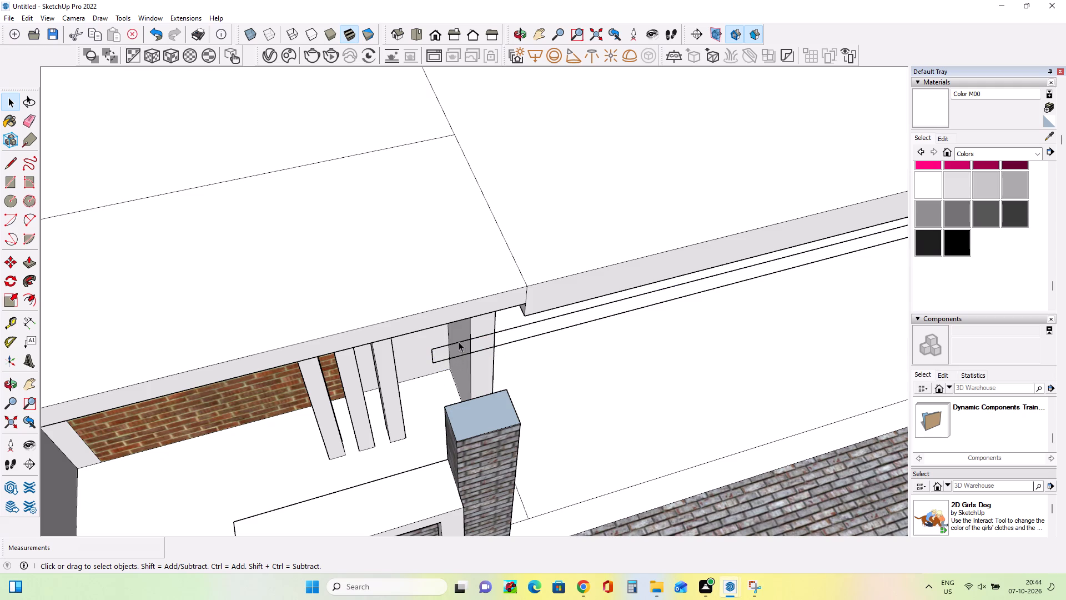
pyautogui.press('Delete')
pyautogui.click(461, 353)
pyautogui.press('Delete')
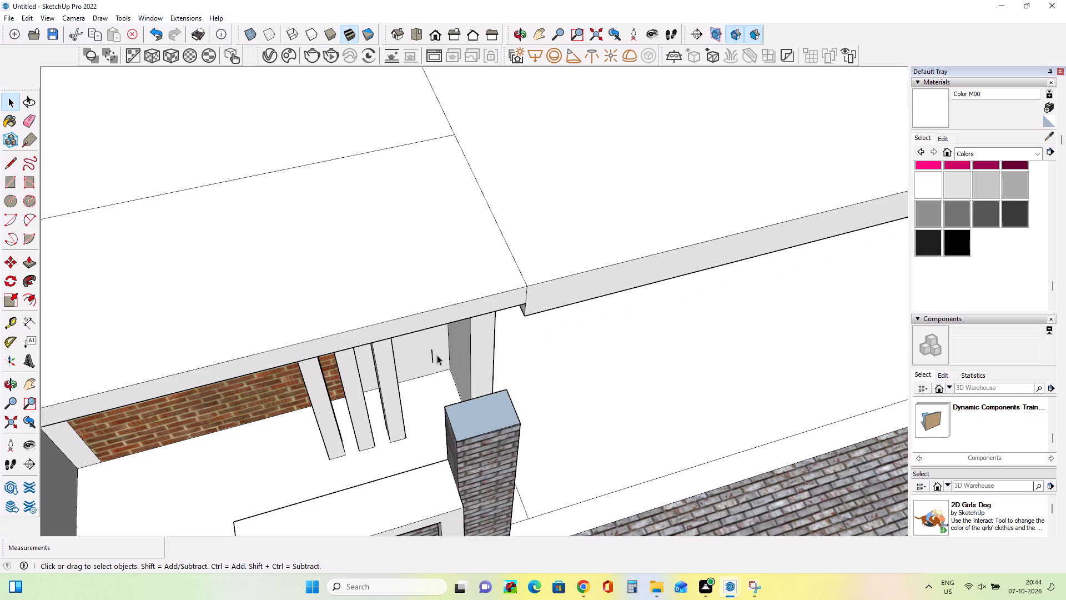
pyautogui.click(433, 355)
pyautogui.press('Delete')
# Delete the remaining beam end face and loose edges floating near the far brick column.
pyautogui.scroll(-8, 441, 384)
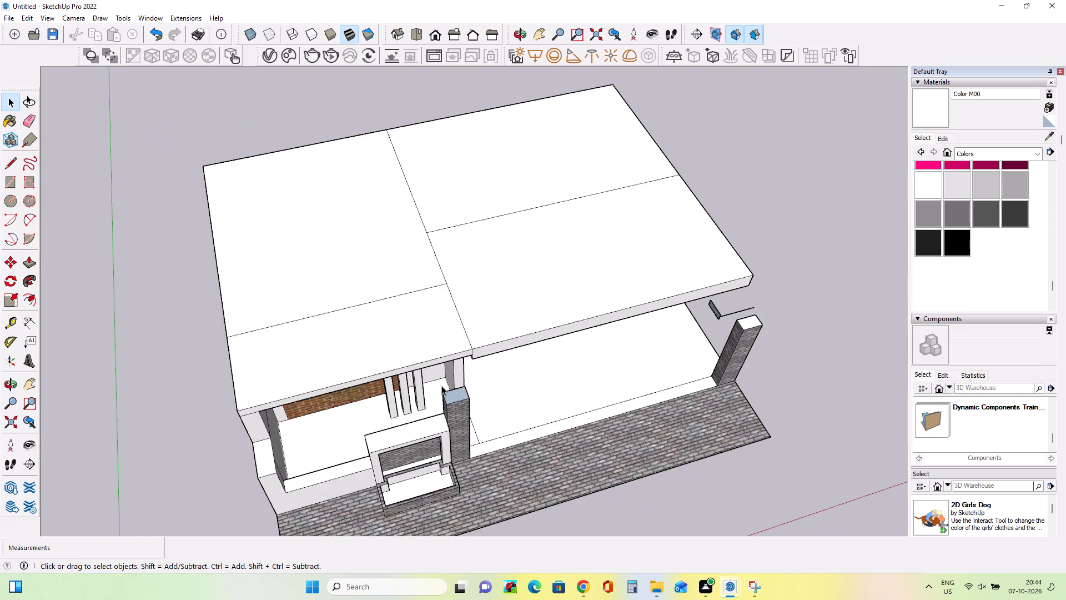
pyautogui.scroll(-4, 441, 386)
pyautogui.scroll(5, 604, 369)
pyautogui.scroll(-1, 613, 351)
pyautogui.scroll(1, 613, 351)
pyautogui.scroll(-1, 613, 351)
pyautogui.scroll(1, 613, 350)
pyautogui.click(639, 319)
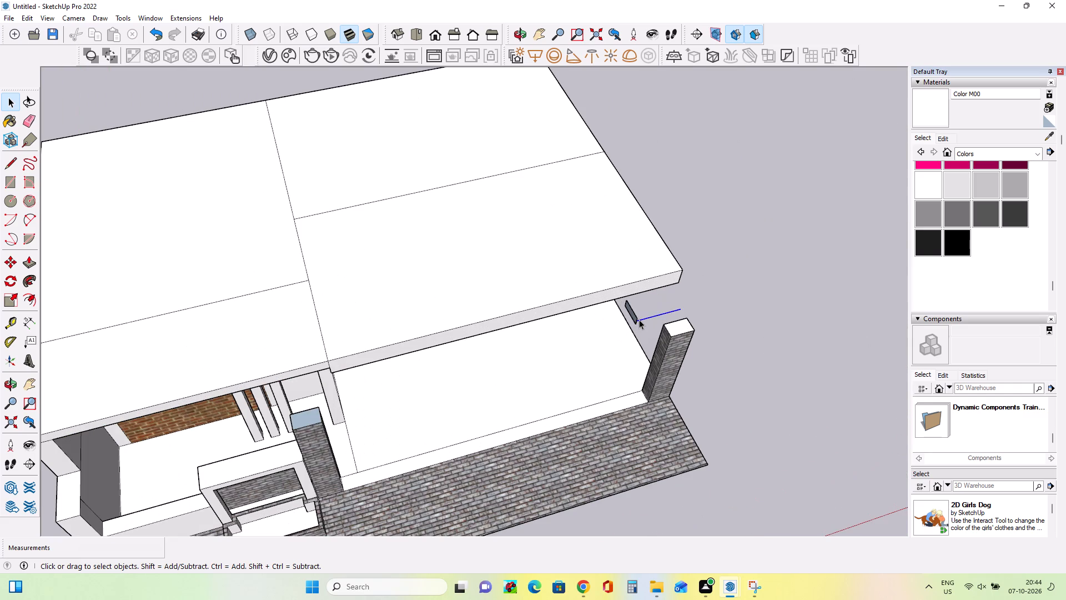
pyautogui.press('Delete')
pyautogui.click(635, 316)
pyautogui.press('Delete')
pyautogui.click(633, 321)
pyautogui.press('Delete')
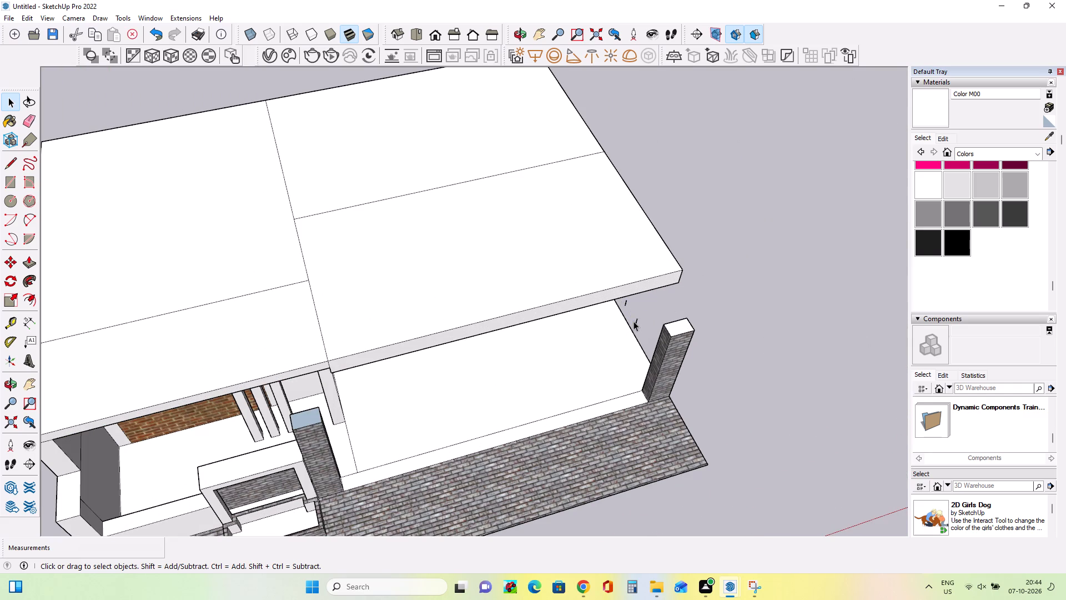
pyautogui.click(635, 321)
pyautogui.press('Delete')
pyautogui.click(624, 303)
pyautogui.press('Delete')
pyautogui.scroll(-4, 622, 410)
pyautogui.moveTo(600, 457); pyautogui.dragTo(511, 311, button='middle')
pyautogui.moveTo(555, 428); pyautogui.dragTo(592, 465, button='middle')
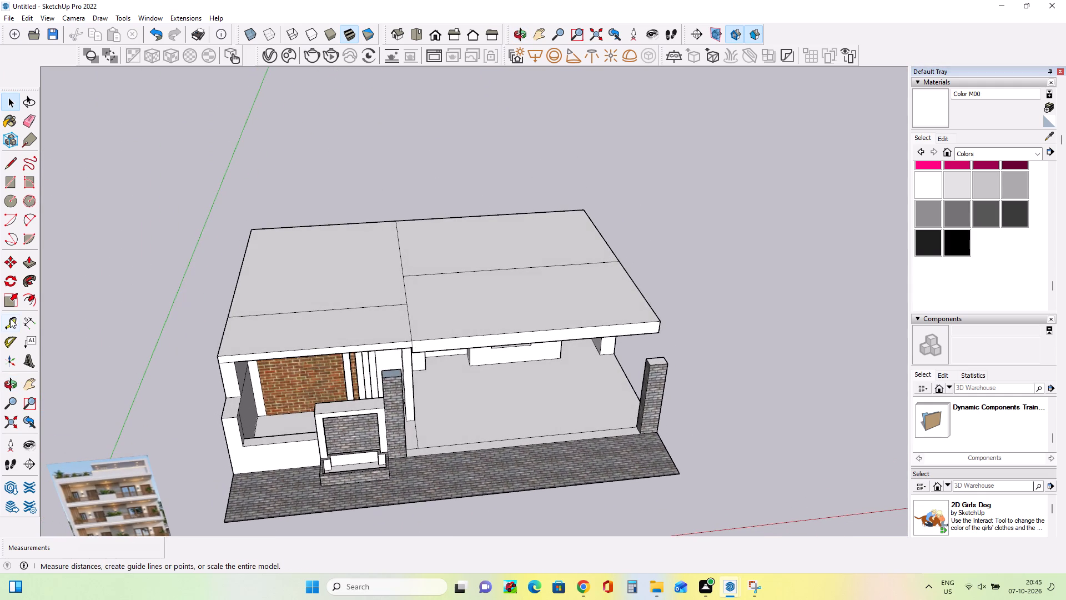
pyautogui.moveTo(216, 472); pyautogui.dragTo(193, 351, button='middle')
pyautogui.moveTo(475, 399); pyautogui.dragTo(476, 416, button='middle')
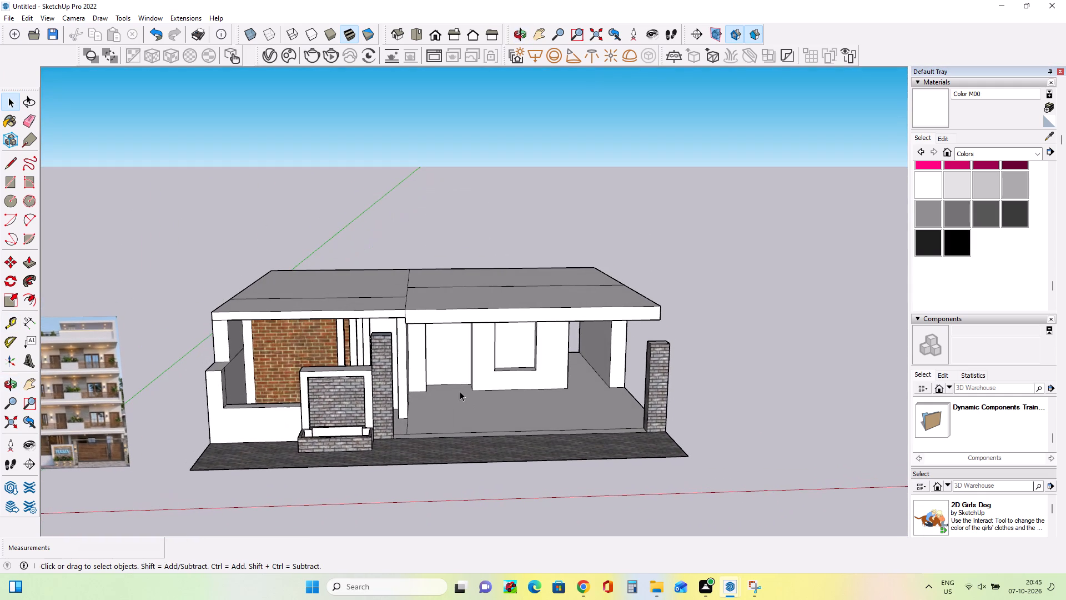
# Lower the far brick column's top by about 6 3/16" and the planter-side column's top by about 1' 1/16".
pyautogui.moveTo(673, 338); pyautogui.dragTo(681, 369, button='middle')
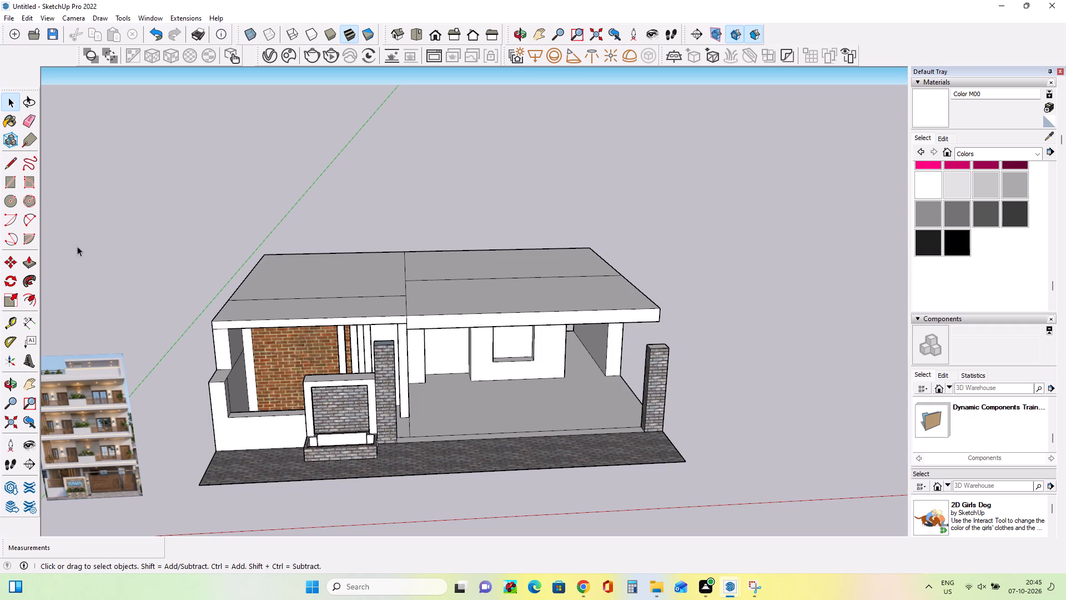
pyautogui.click(28, 258)
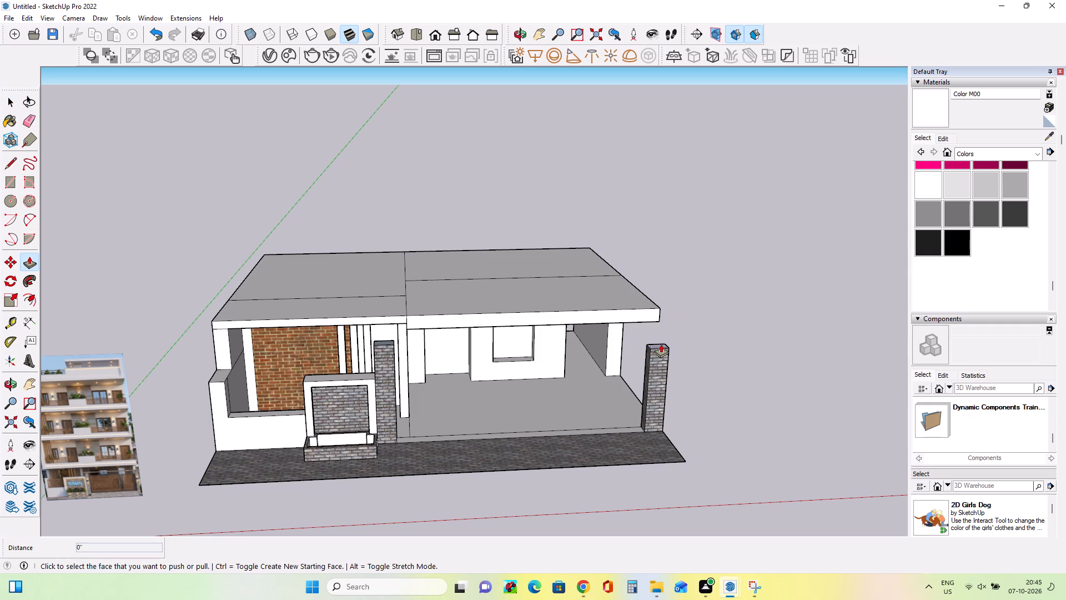
pyautogui.click(661, 344)
pyautogui.click(661, 352)
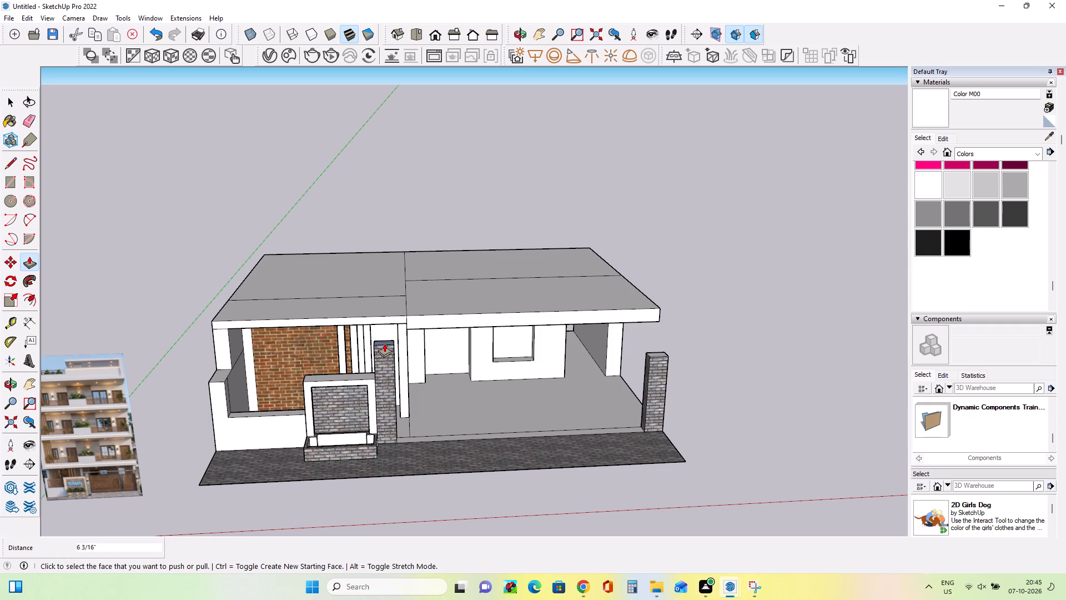
pyautogui.click(384, 343)
pyautogui.click(389, 360)
pyautogui.moveTo(566, 389); pyautogui.dragTo(582, 432, button='middle')
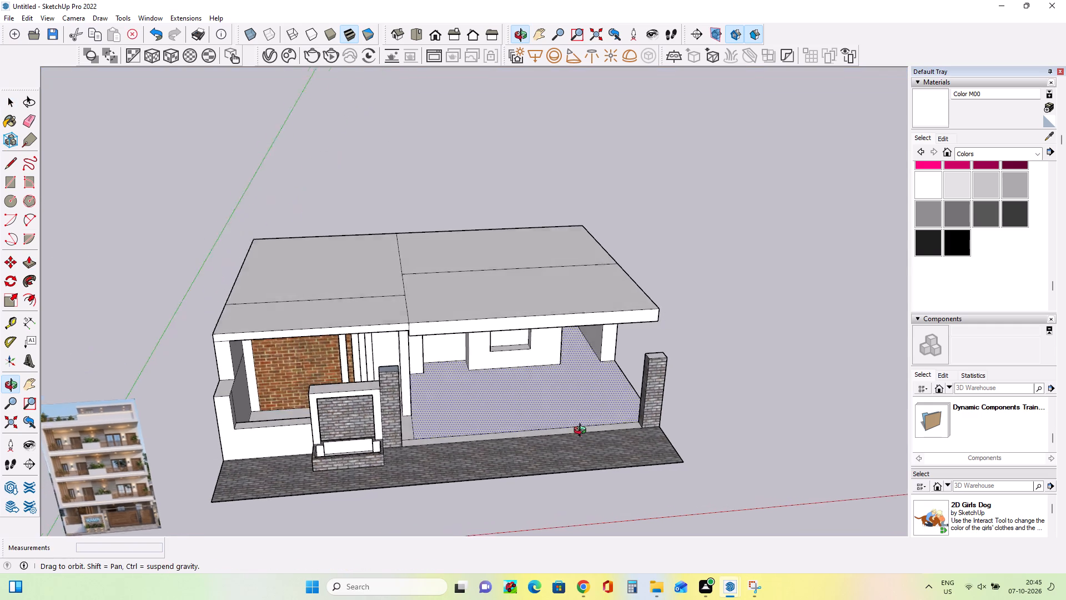
pyautogui.moveTo(582, 432); pyautogui.dragTo(600, 451, button='middle')
pyautogui.moveTo(559, 428); pyautogui.dragTo(520, 361, button='middle')
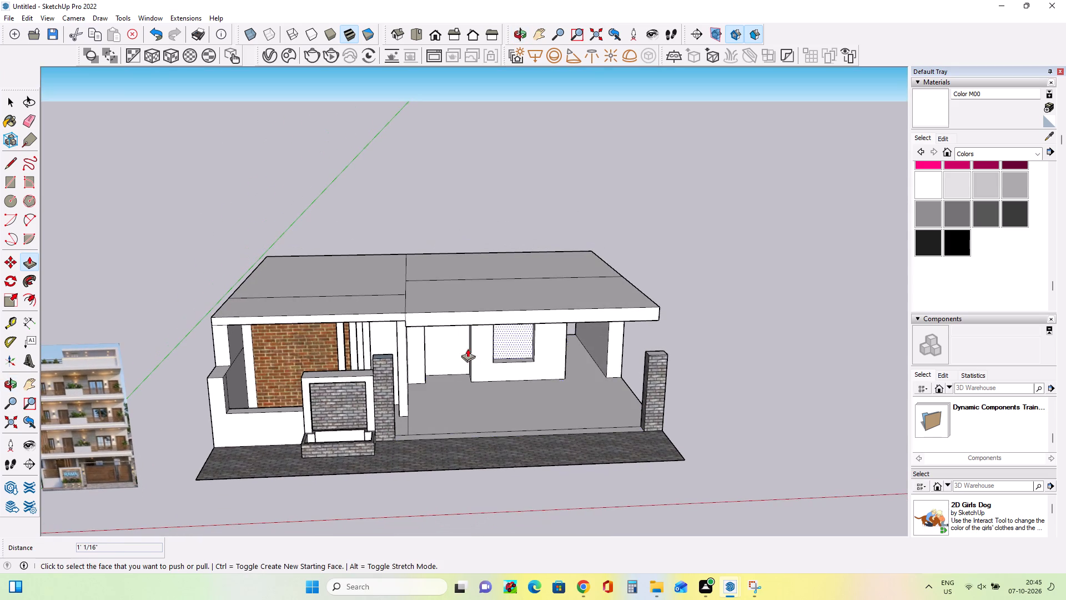
pyautogui.moveTo(395, 369); pyautogui.dragTo(428, 415, button='middle')
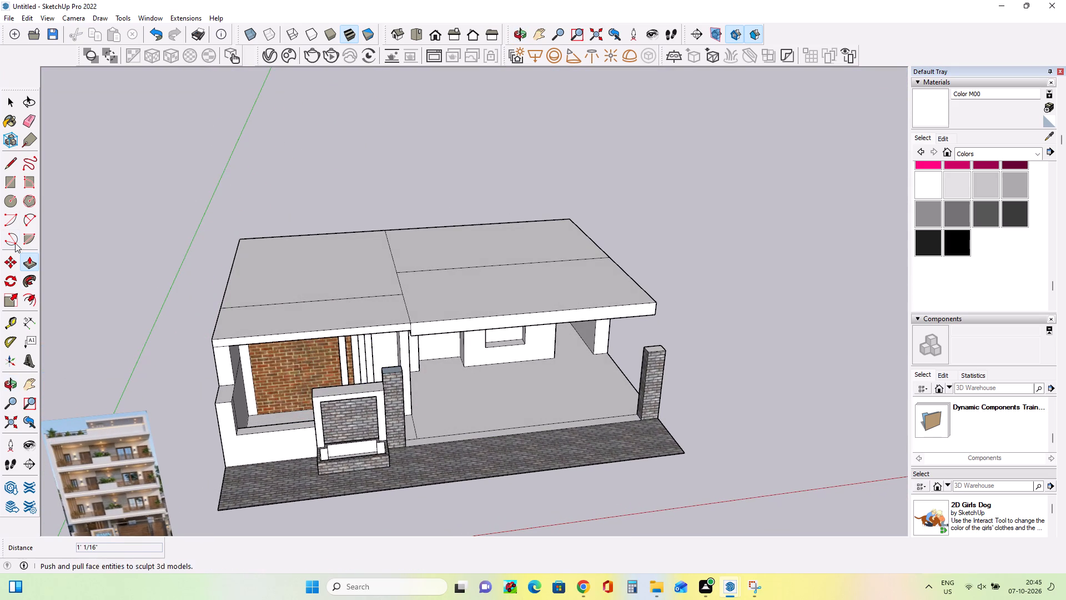
# Paint the front face of the brick column beside the planter with the white Color M00.
pyautogui.click(9, 167)
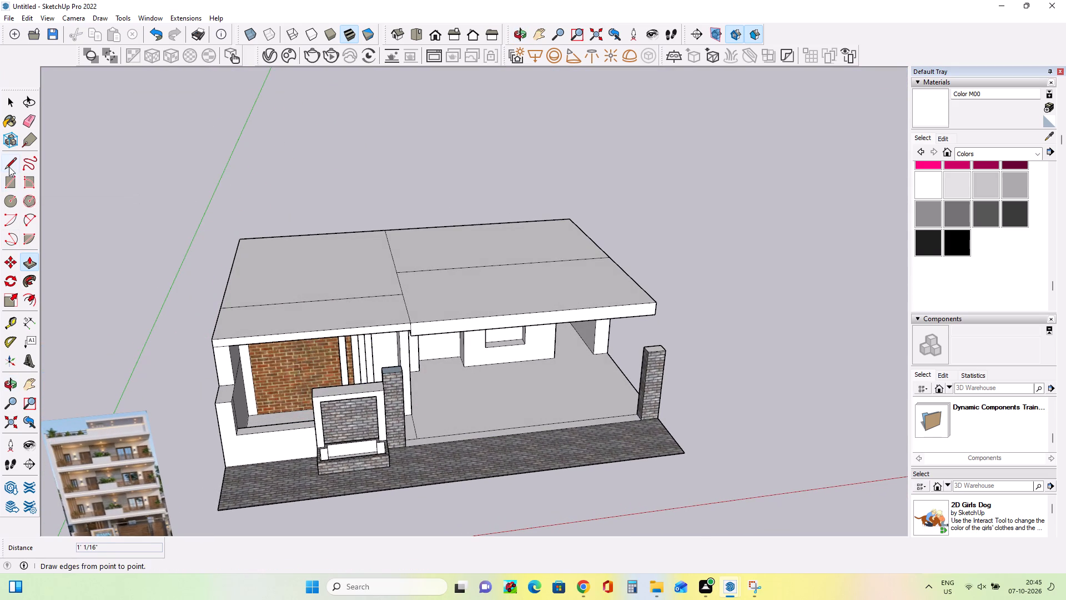
pyautogui.moveTo(471, 362); pyautogui.dragTo(361, 368, button='middle')
pyautogui.scroll(8, 361, 371)
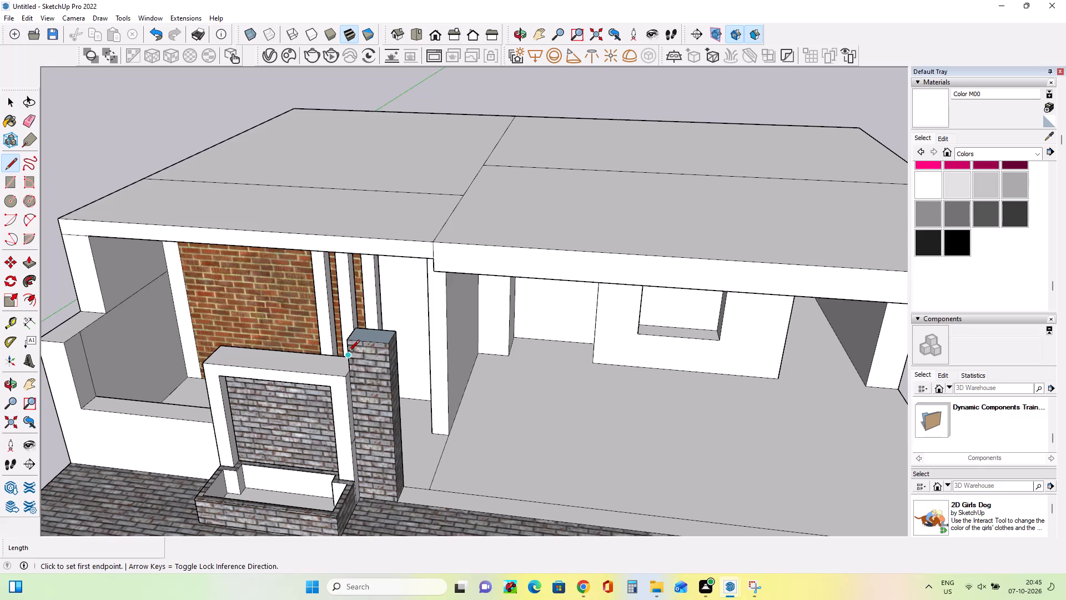
pyautogui.scroll(10, 348, 352)
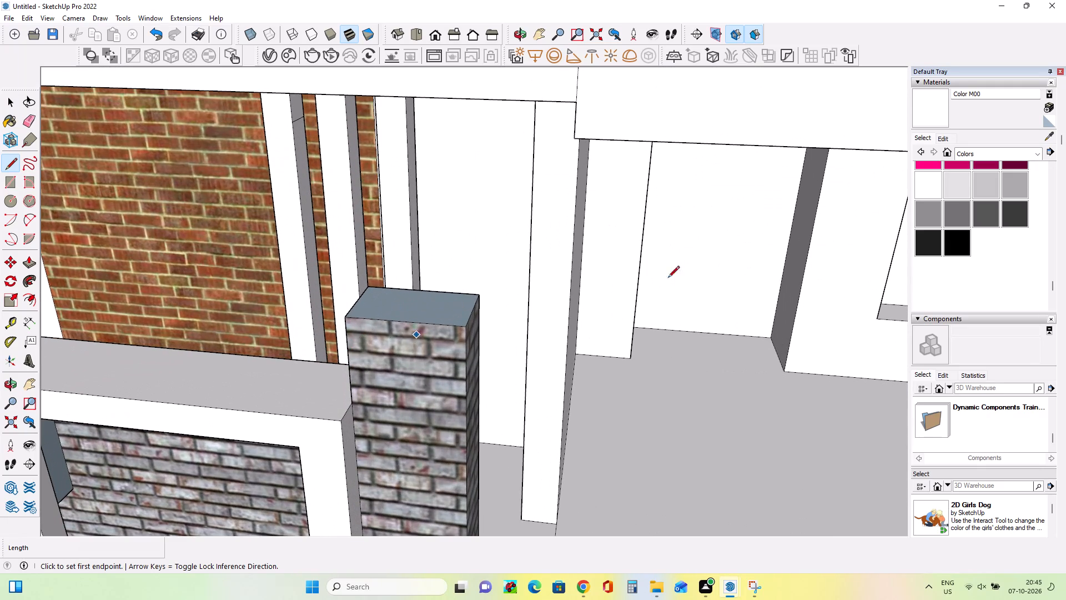
pyautogui.click(931, 196)
pyautogui.click(432, 376)
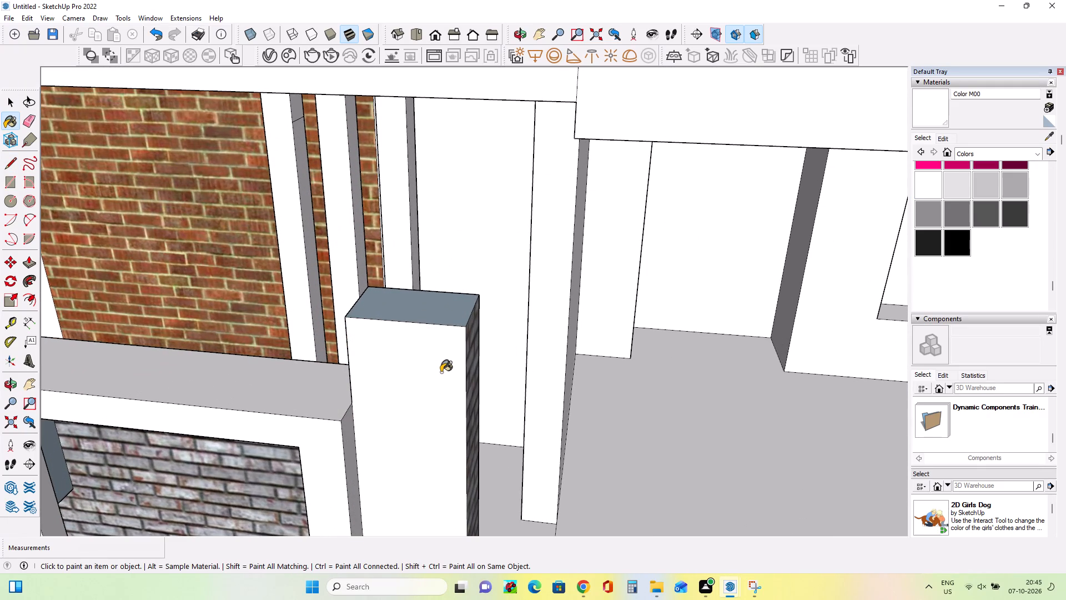
pyautogui.moveTo(450, 369); pyautogui.dragTo(457, 382, button='middle')
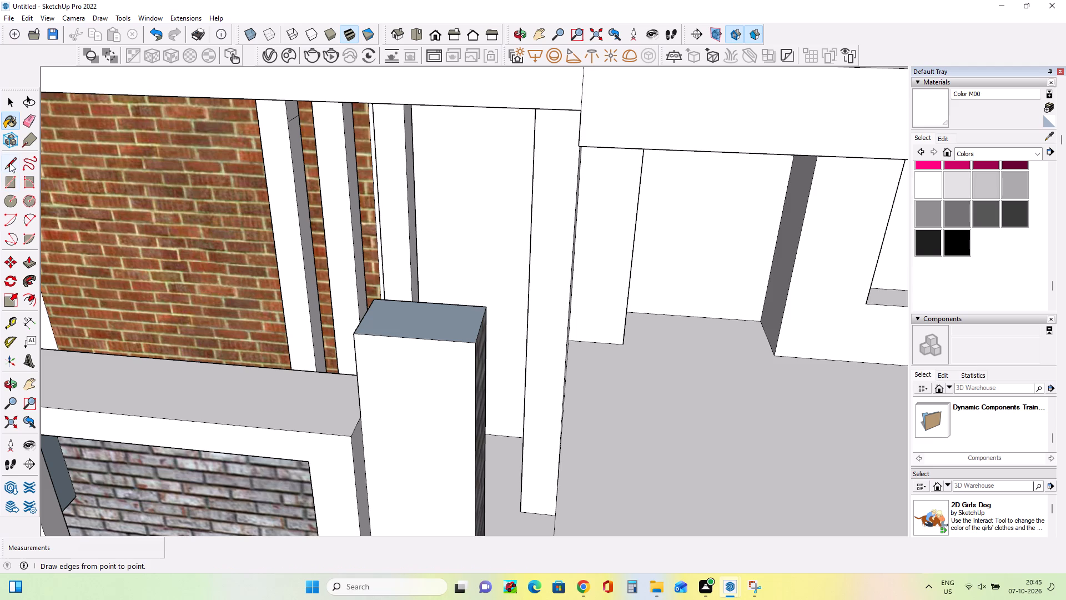
# Draw a line around all four sides of the planter-side column, just below its top, to mark a thin cap band.
pyautogui.click(11, 160)
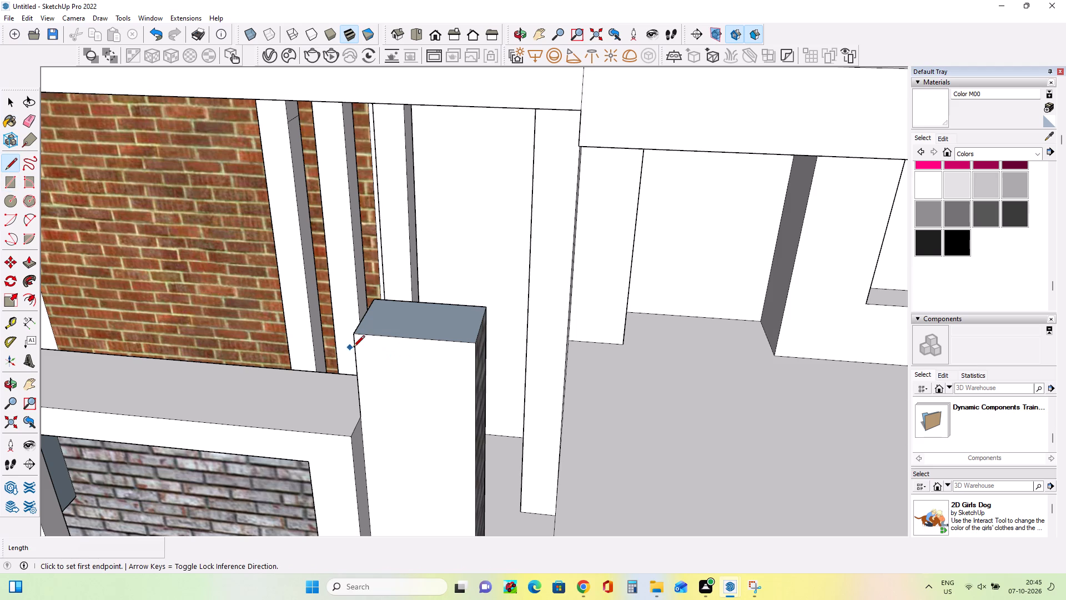
pyautogui.click(355, 345)
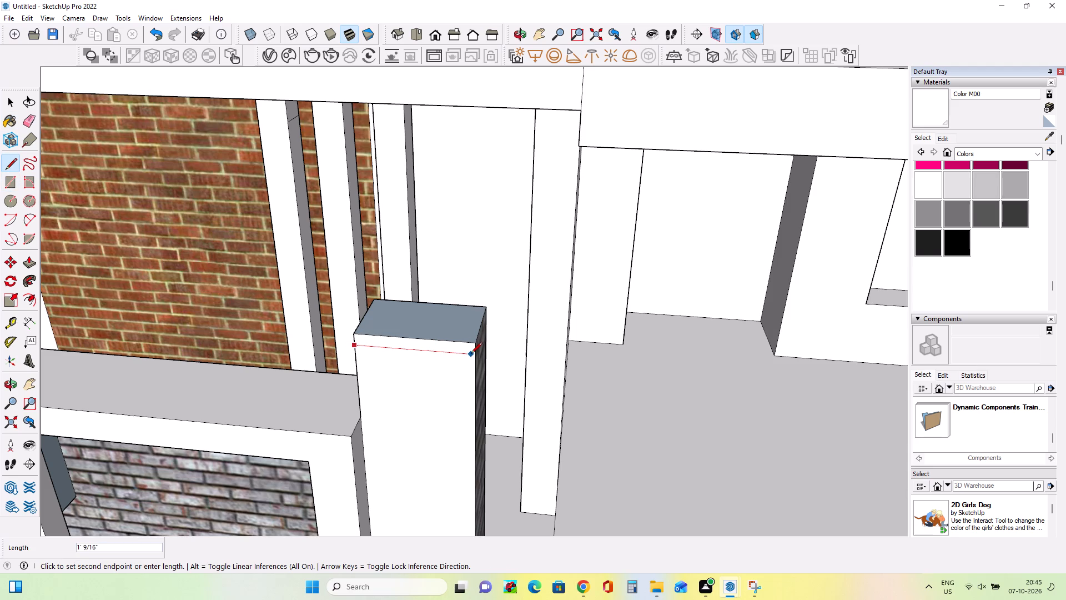
pyautogui.click(473, 354)
pyautogui.moveTo(535, 378); pyautogui.dragTo(358, 365, button='middle')
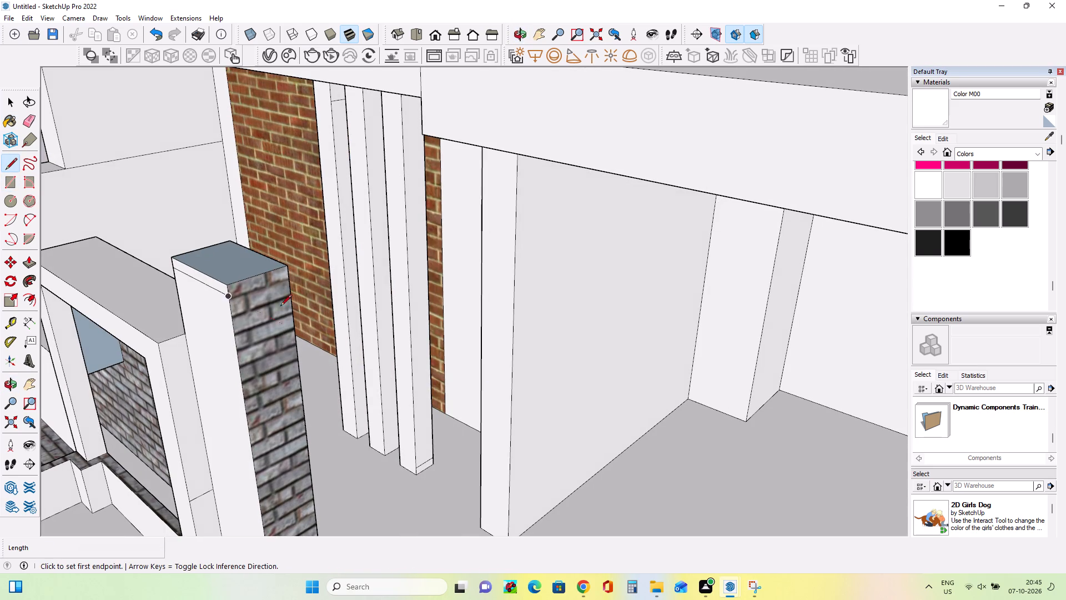
pyautogui.click(229, 298)
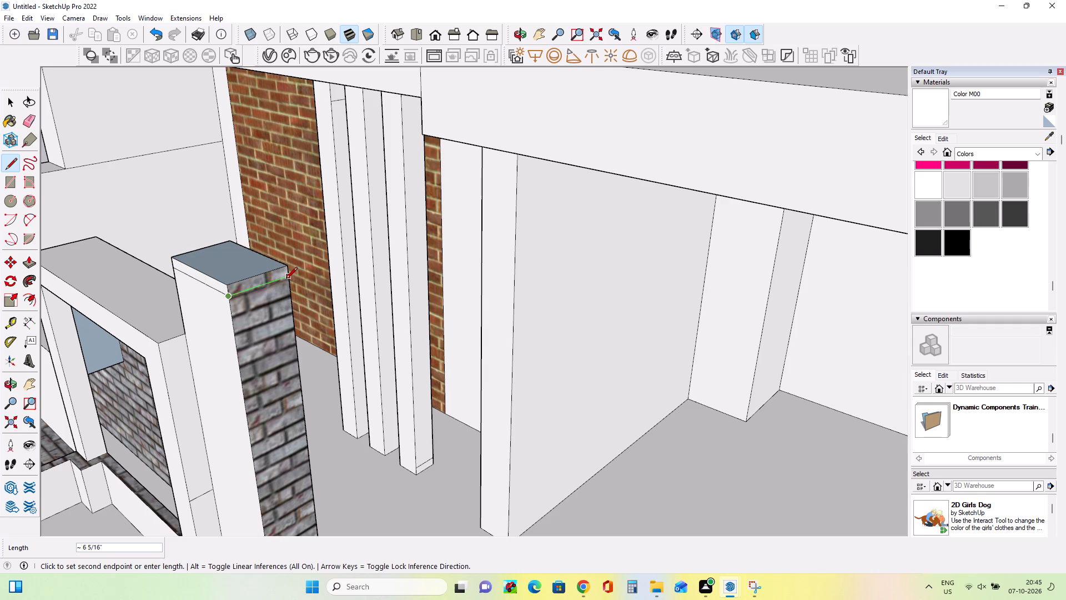
pyautogui.click(287, 278)
pyautogui.moveTo(356, 317); pyautogui.dragTo(169, 350, button='middle')
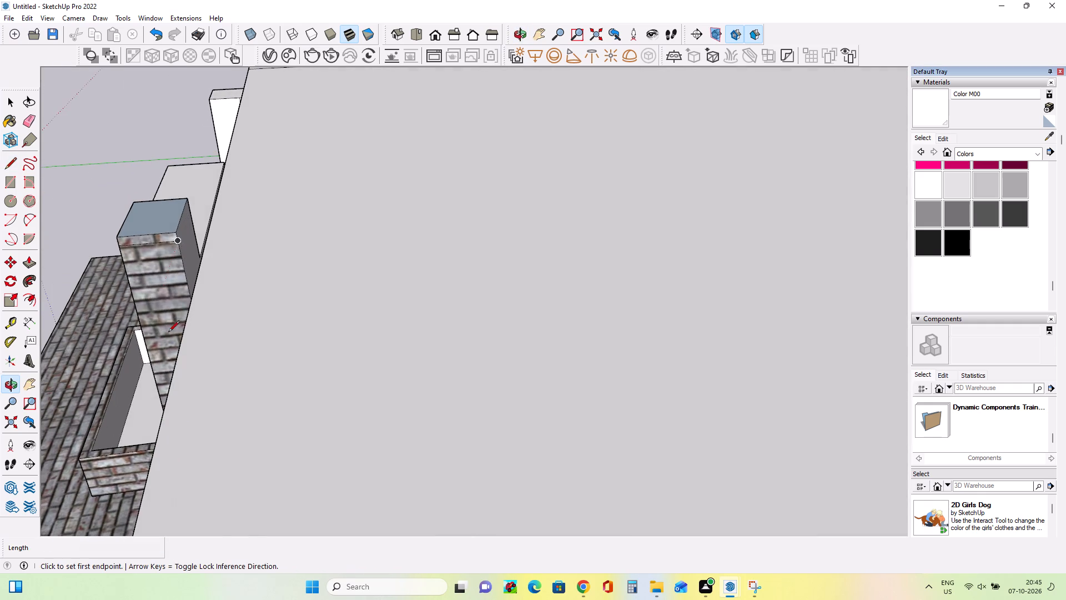
pyautogui.scroll(3, 180, 236)
pyautogui.click(177, 244)
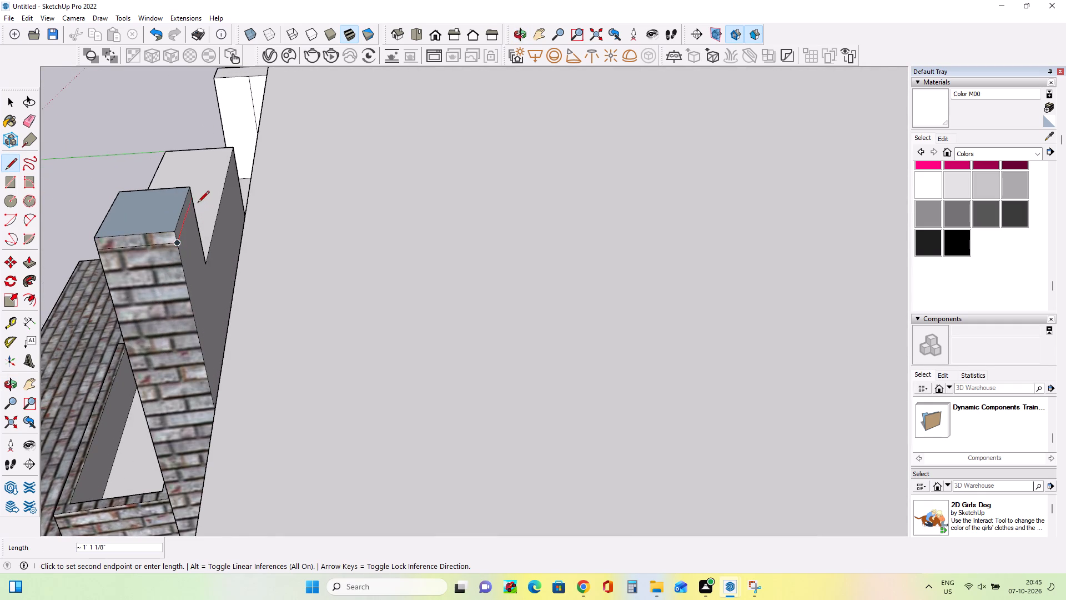
pyautogui.click(197, 203)
pyautogui.moveTo(119, 271); pyautogui.dragTo(617, 197, button='middle')
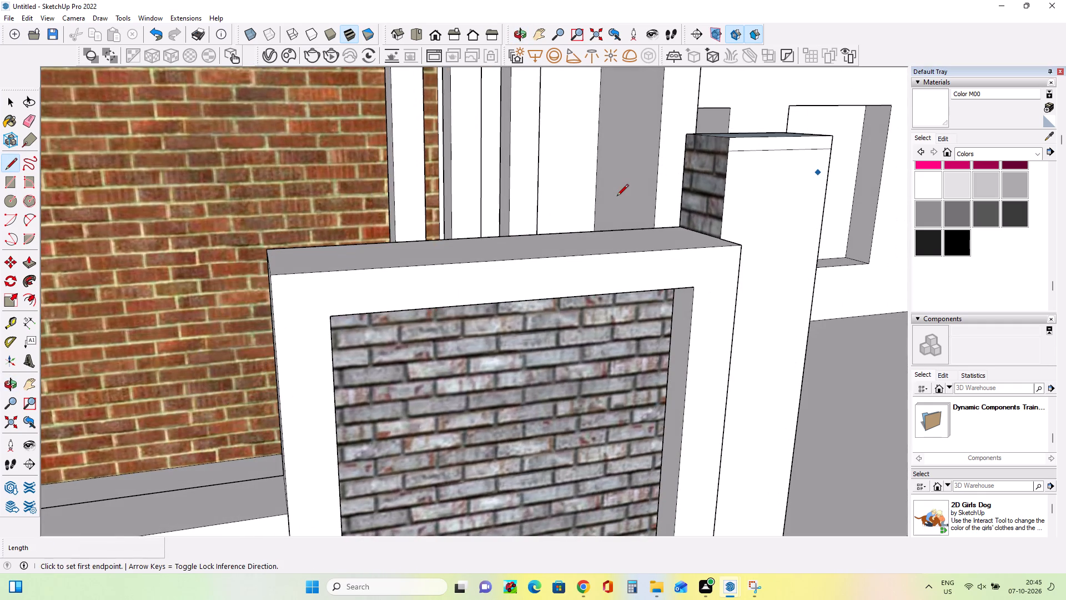
pyautogui.click(730, 153)
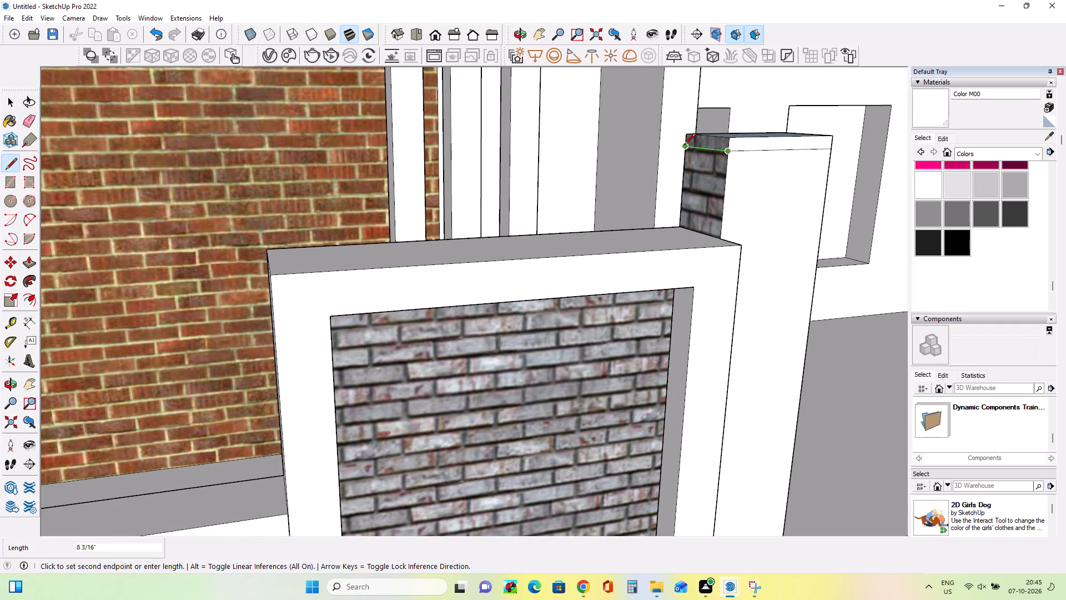
pyautogui.click(684, 146)
pyautogui.scroll(-4, 609, 241)
pyautogui.scroll(-4, 526, 253)
pyautogui.moveTo(742, 201); pyautogui.dragTo(645, 250, button='middle')
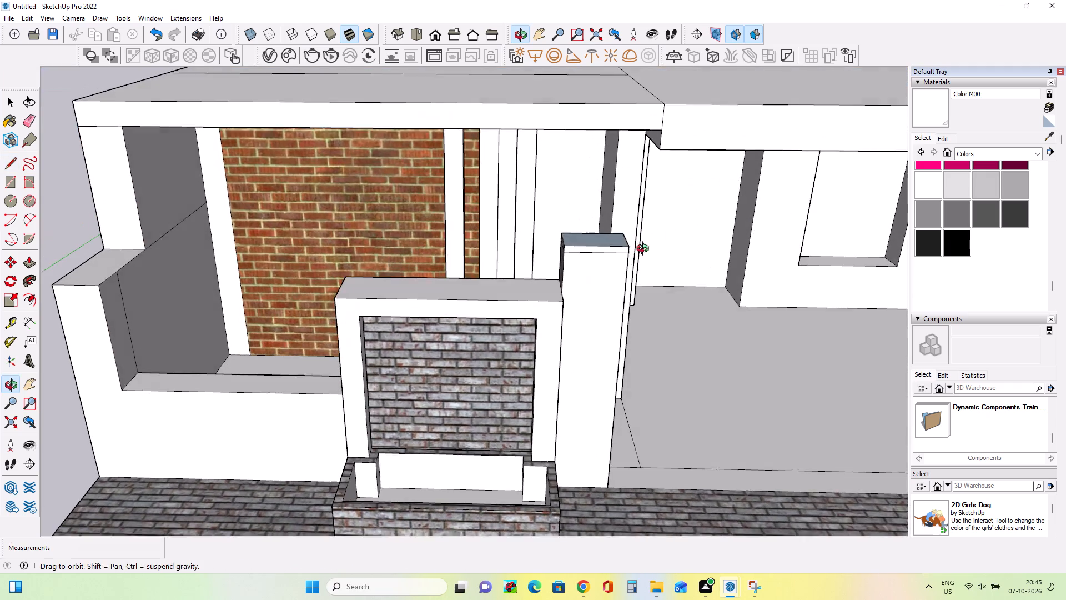
pyautogui.moveTo(645, 250); pyautogui.dragTo(645, 257, button='middle')
# Raise the planter-side column's top slightly, and pull its cap band out about 2 5/16" toward the planter and 2 11/16" at the front.
pyautogui.click(27, 258)
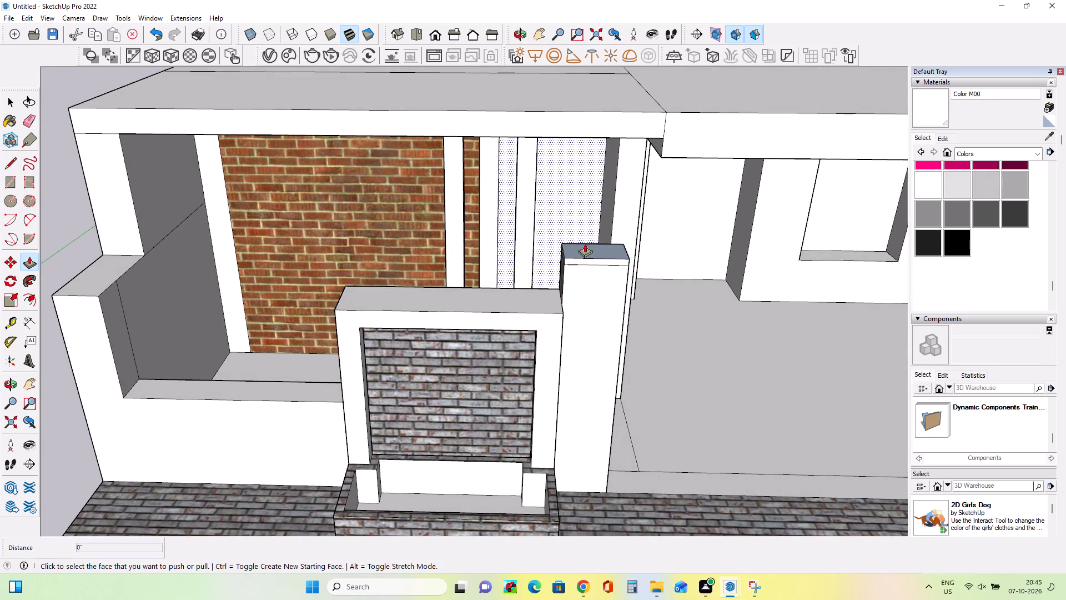
pyautogui.click(592, 246)
pyautogui.click(595, 236)
pyautogui.moveTo(576, 271); pyautogui.dragTo(677, 290, button='middle')
pyautogui.click(600, 243)
pyautogui.click(590, 243)
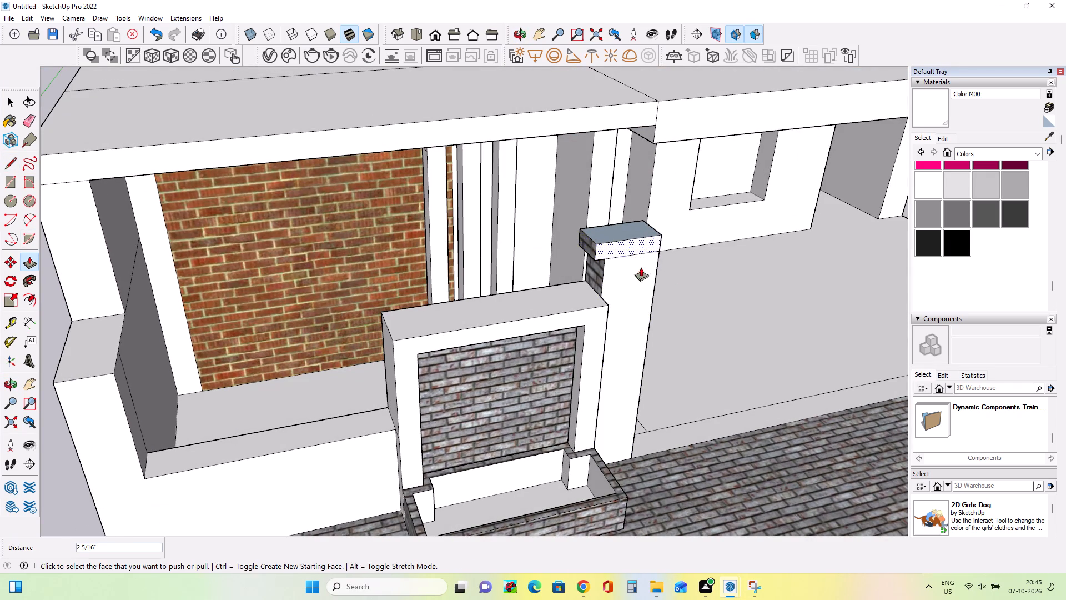
pyautogui.moveTo(641, 267); pyautogui.dragTo(540, 267, button='middle')
pyautogui.click(585, 259)
pyautogui.click(588, 264)
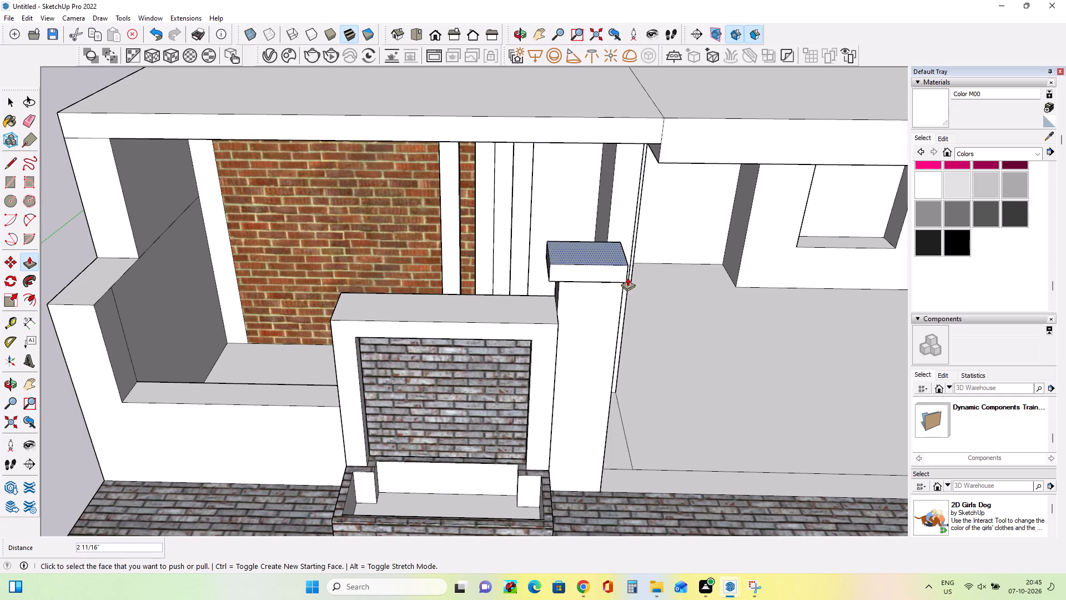
# Pull the cap band out about 1 7/8" on the porch side and 1 9/16" at the rear, and lower its top slightly.
pyautogui.moveTo(673, 292); pyautogui.dragTo(369, 311, button='middle')
pyautogui.click(417, 296)
pyautogui.click(423, 298)
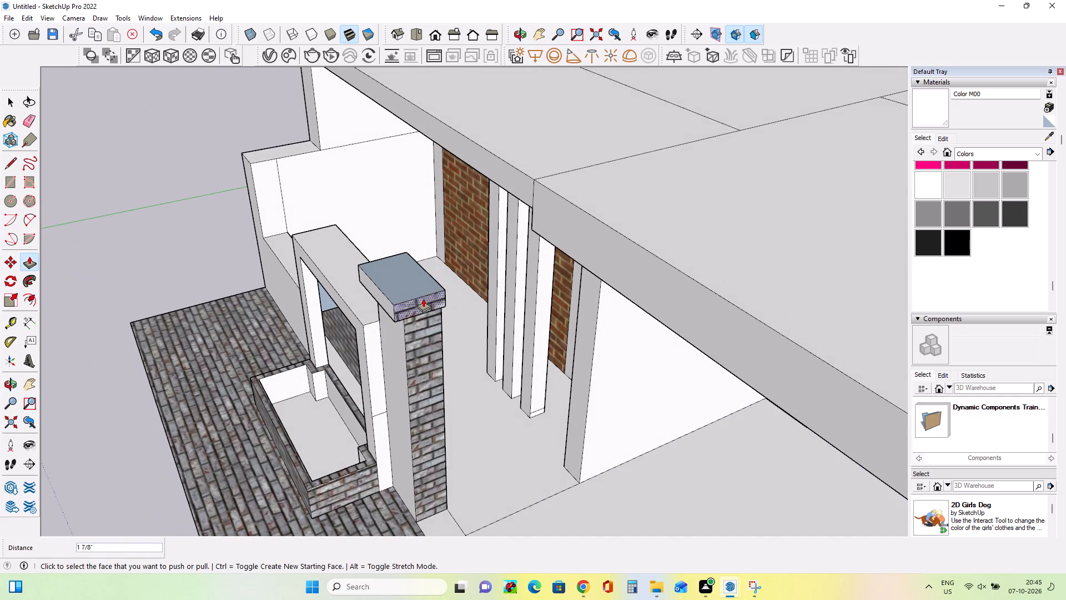
pyautogui.click(419, 282)
pyautogui.click(421, 286)
pyautogui.moveTo(490, 331); pyautogui.dragTo(466, 334, button='middle')
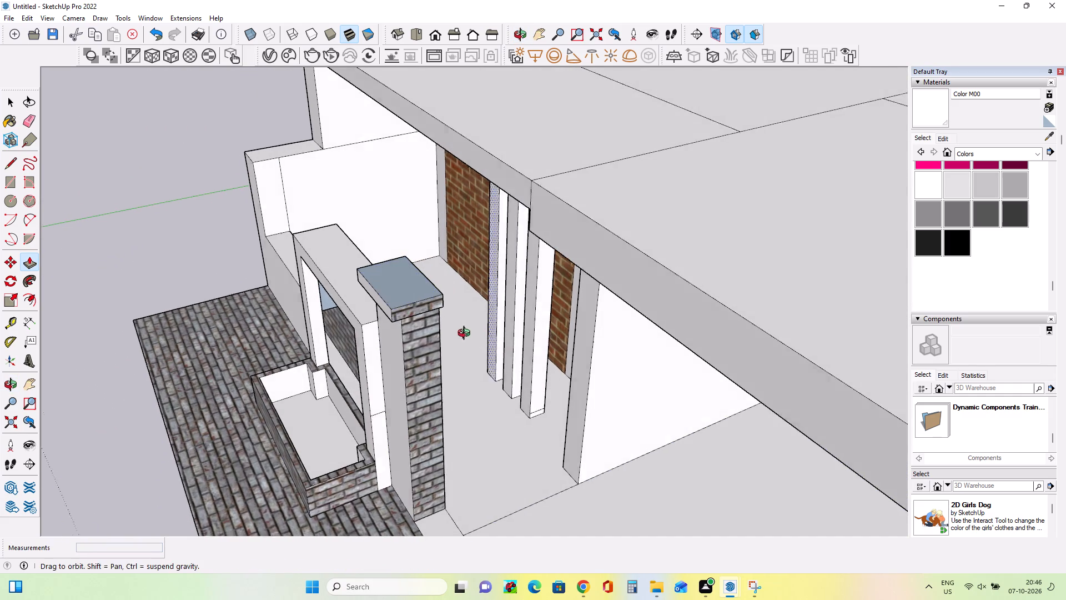
pyautogui.moveTo(466, 334); pyautogui.dragTo(321, 348, button='middle')
pyautogui.click(350, 272)
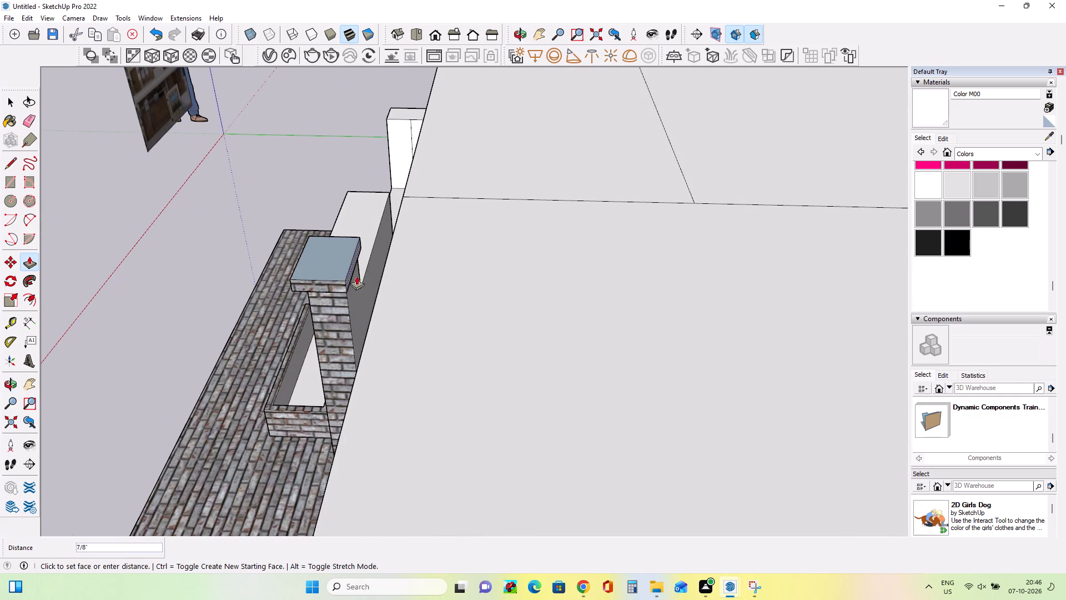
pyautogui.click(357, 277)
pyautogui.moveTo(304, 313); pyautogui.dragTo(662, 256, button='middle')
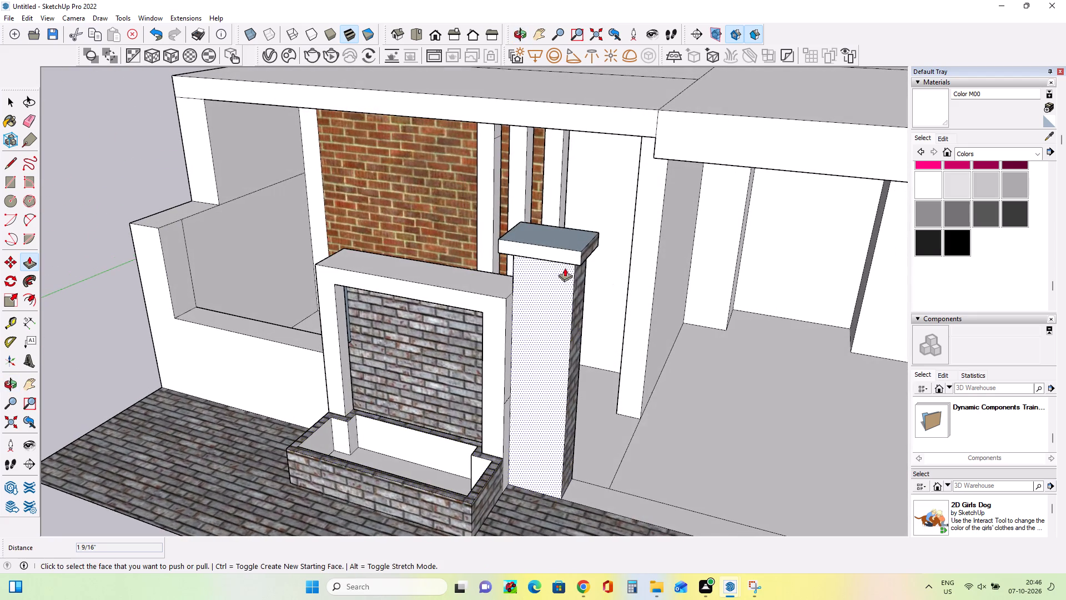
# Extend the cap's porch-side face about 16' 7 5/8" across the porch opening, past the far brick column, as a thin beam.
pyautogui.moveTo(569, 267); pyautogui.dragTo(638, 260, button='middle')
pyautogui.scroll(-16, 635, 258)
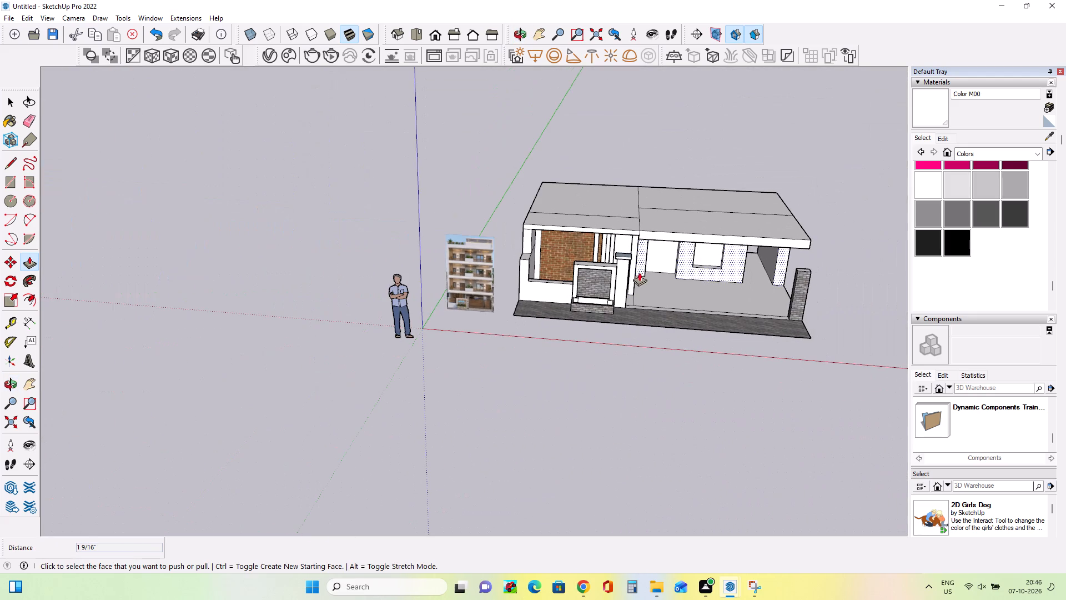
pyautogui.moveTo(642, 304); pyautogui.dragTo(380, 342, button='middle')
pyautogui.scroll(-1, 381, 341)
pyautogui.scroll(5, 505, 377)
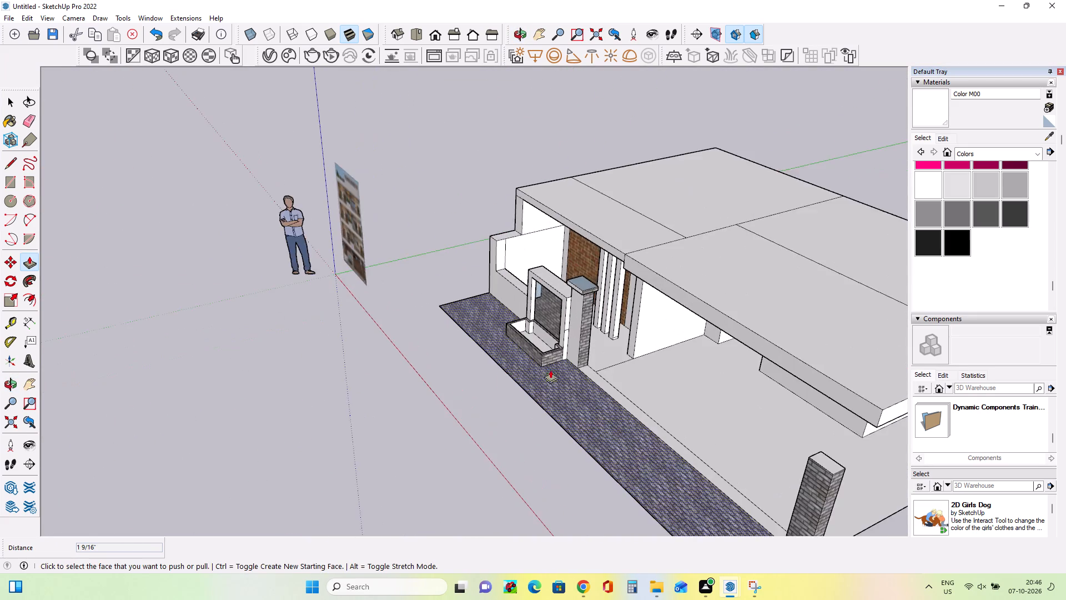
pyautogui.scroll(3, 550, 369)
pyautogui.click(597, 263)
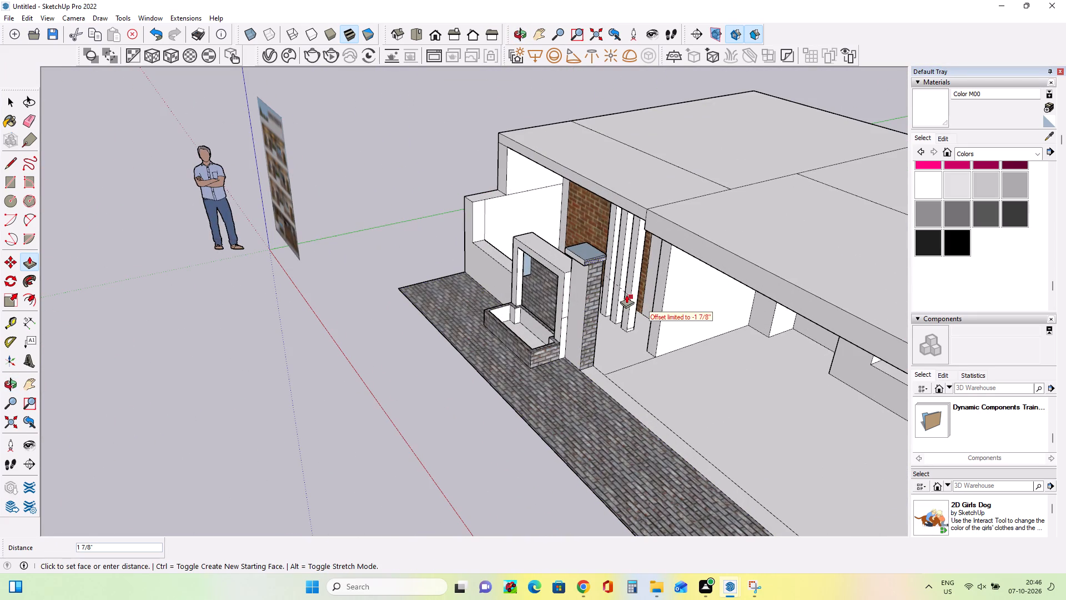
pyautogui.scroll(-8, 633, 297)
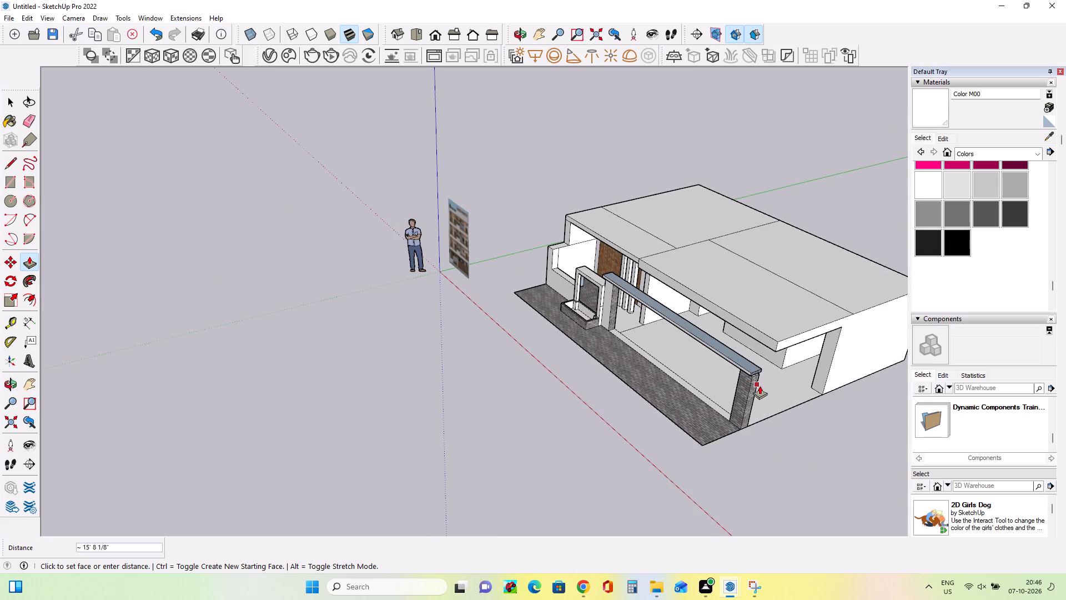
pyautogui.click(761, 387)
# Push the thin beam's far end back about 8 15/16" so it stops just beyond the far brick column.
pyautogui.moveTo(649, 396); pyautogui.dragTo(722, 345, button='middle')
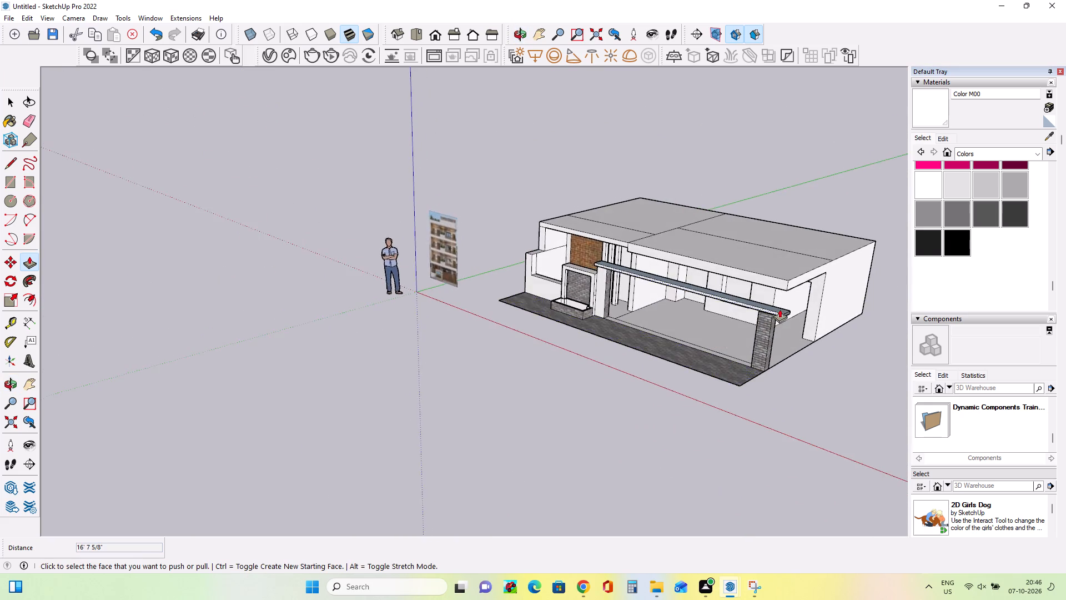
pyautogui.scroll(4, 796, 307)
pyautogui.scroll(-1, 792, 322)
pyautogui.scroll(7, 792, 322)
pyautogui.click(772, 311)
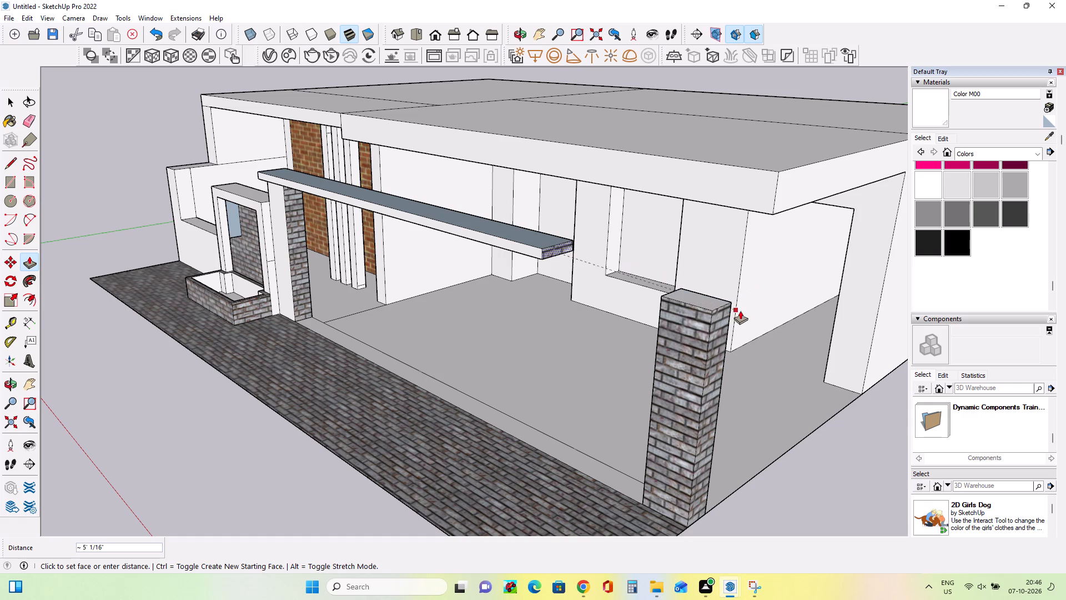
pyautogui.click(732, 305)
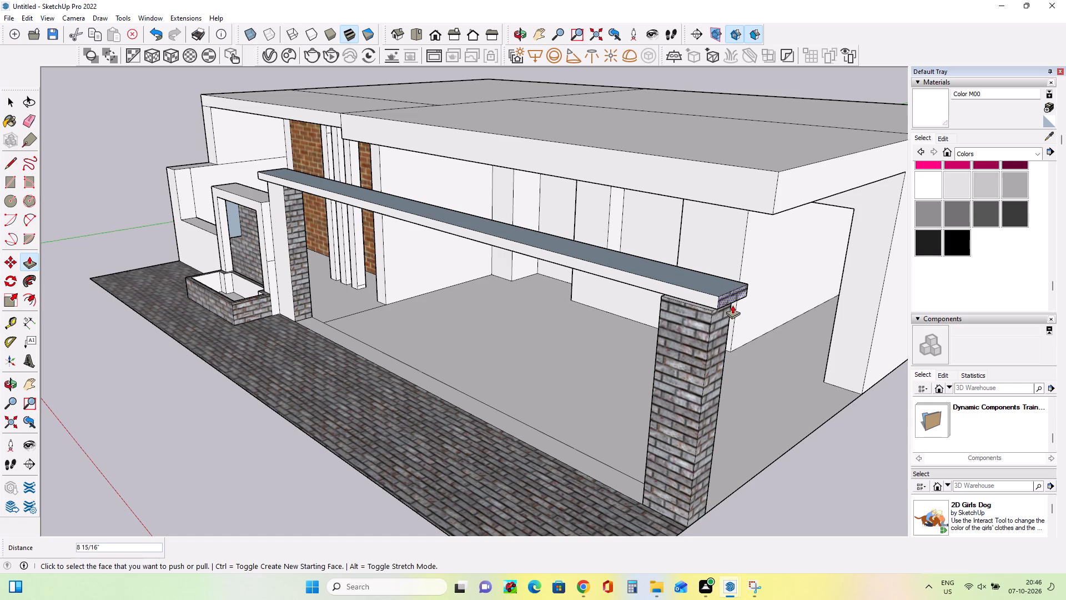
pyautogui.moveTo(665, 332); pyautogui.dragTo(724, 299, button='middle')
pyautogui.scroll(5, 760, 232)
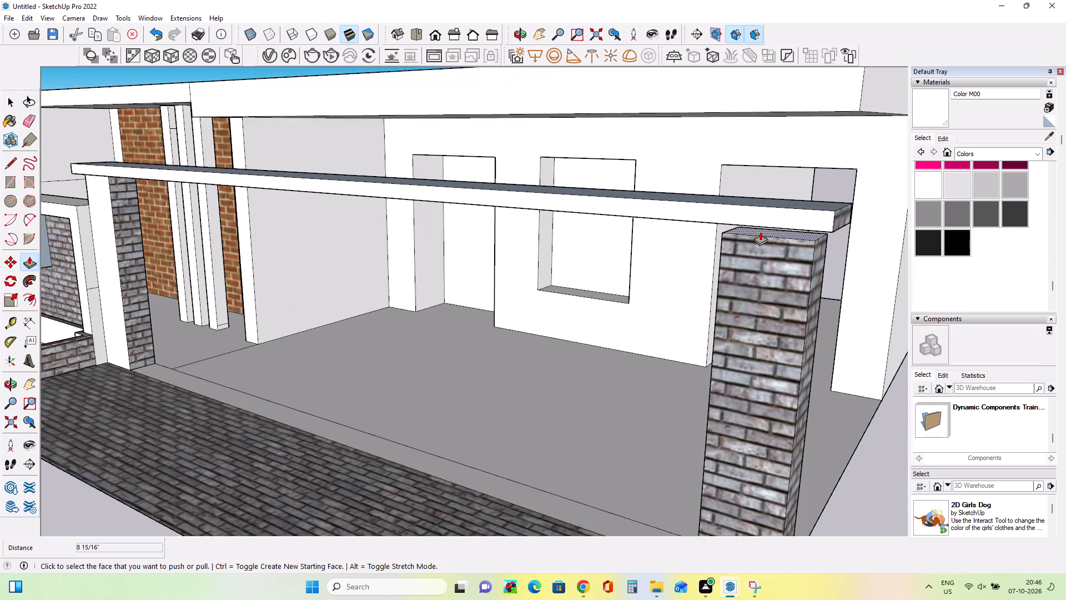
# Raise the far brick column's top about 1 15/16" to meet the thin beam's underside.
pyautogui.scroll(1, 760, 232)
pyautogui.click(769, 233)
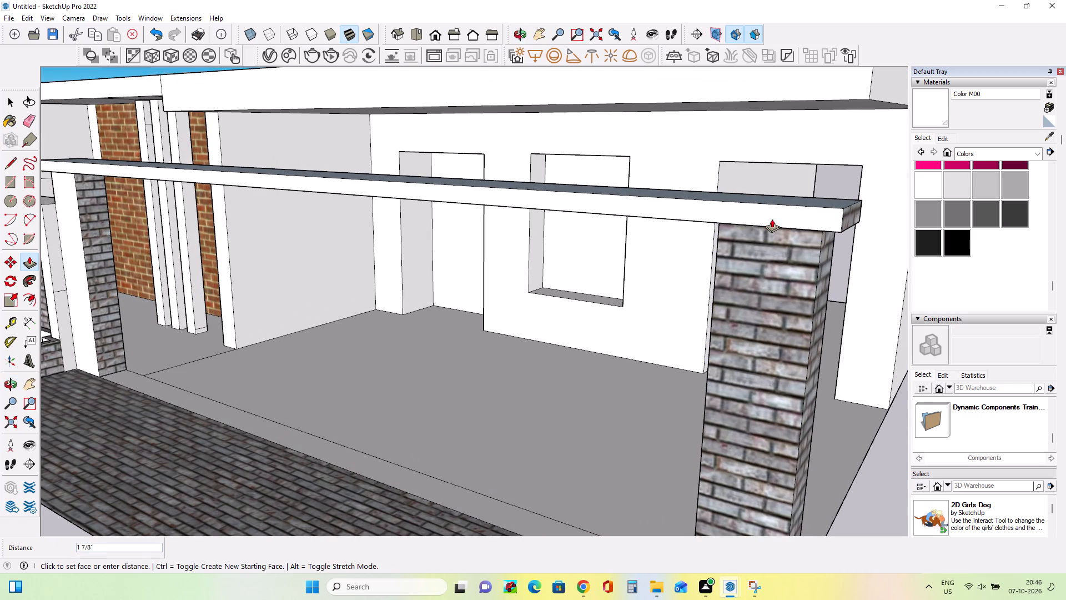
pyautogui.click(772, 219)
# Paint the thin porch beam's front and top faces with the Brick Tumbled material.
pyautogui.scroll(-13, 752, 259)
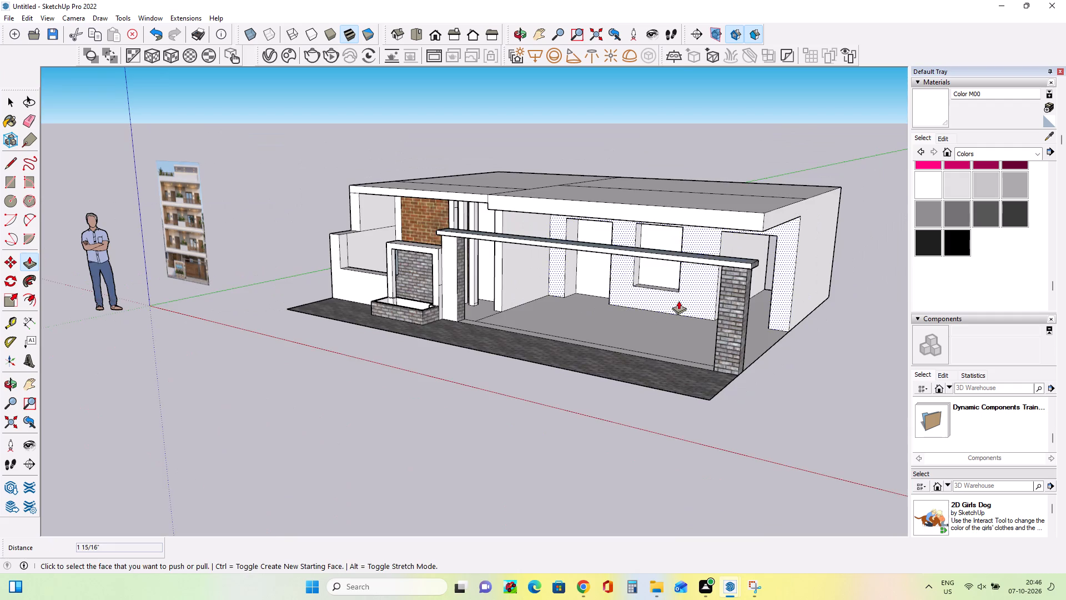
pyautogui.moveTo(678, 301); pyautogui.dragTo(768, 289, button='middle')
pyautogui.scroll(7, 954, 213)
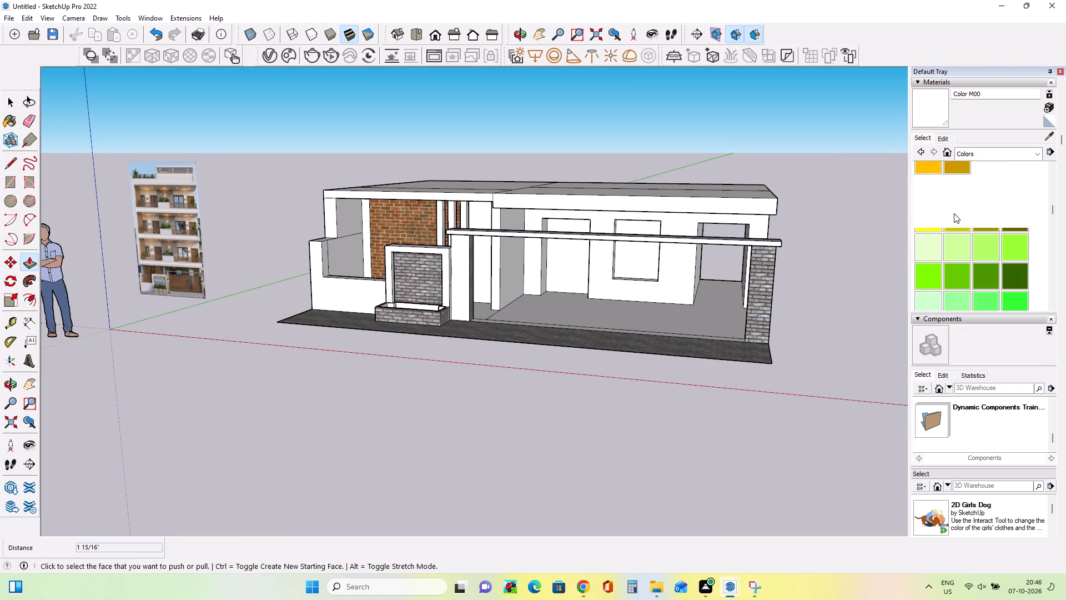
pyautogui.scroll(5, 954, 213)
pyautogui.click(976, 219)
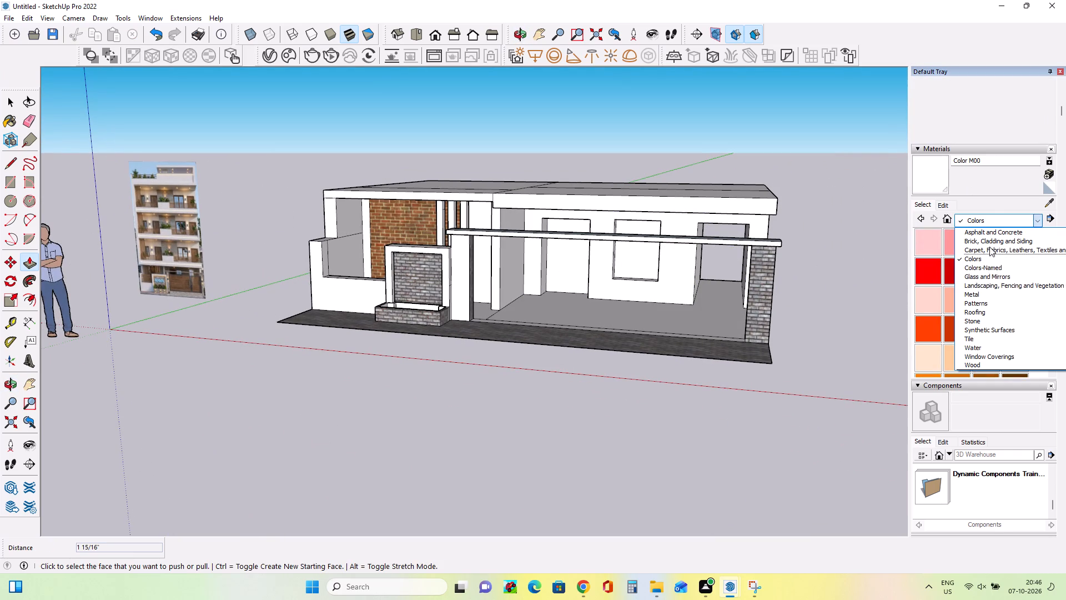
pyautogui.click(985, 241)
pyautogui.click(988, 271)
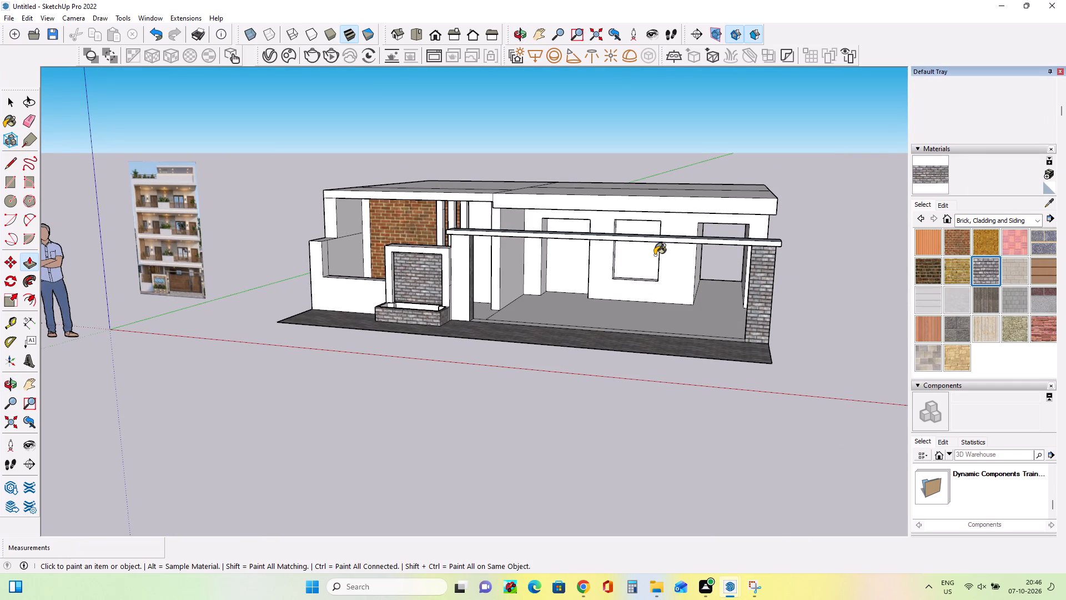
pyautogui.scroll(6, 655, 254)
pyautogui.click(665, 222)
pyautogui.moveTo(682, 221); pyautogui.dragTo(697, 258, button='middle')
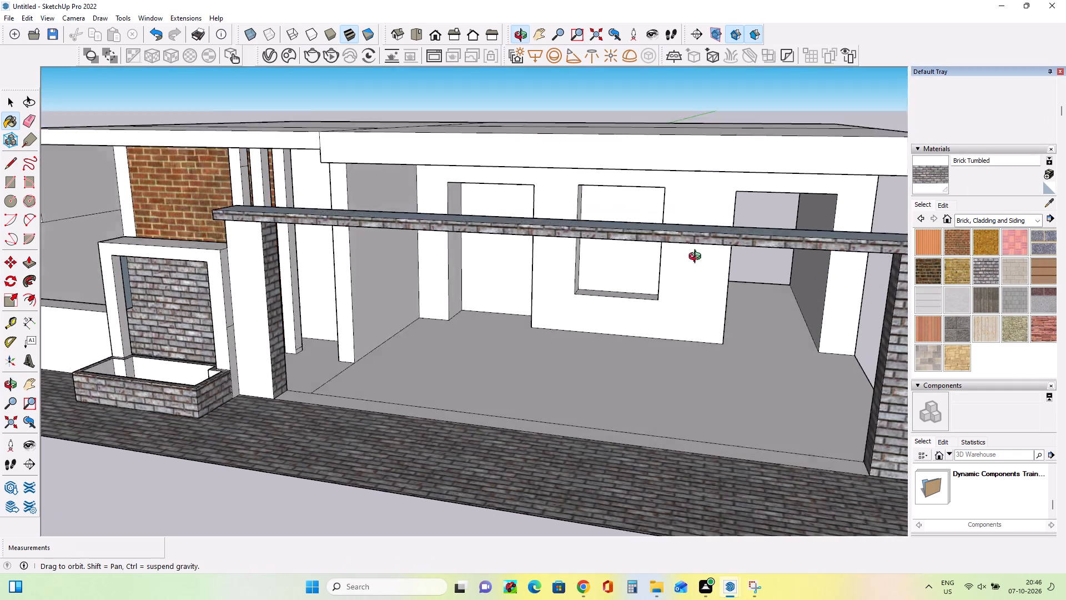
pyautogui.moveTo(697, 258); pyautogui.dragTo(708, 327, button='middle')
pyautogui.click(703, 303)
pyautogui.scroll(-4, 284, 333)
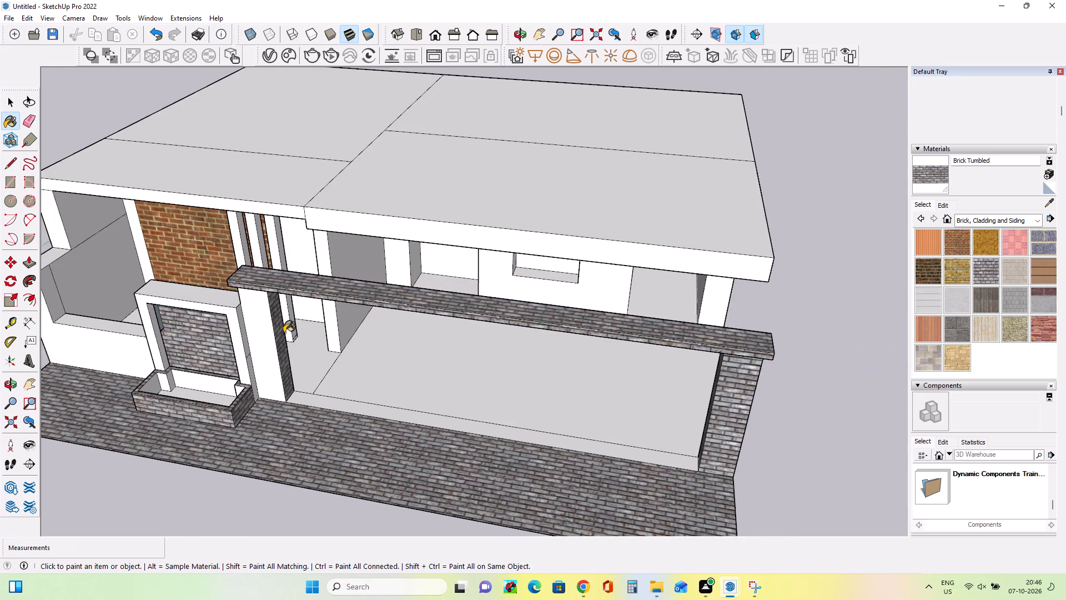
# Paint the front face of the planter-side porch column with Brick Tumbled.
pyautogui.scroll(-3, 284, 333)
pyautogui.moveTo(296, 356); pyautogui.dragTo(355, 270, button='middle')
pyautogui.scroll(3, 297, 295)
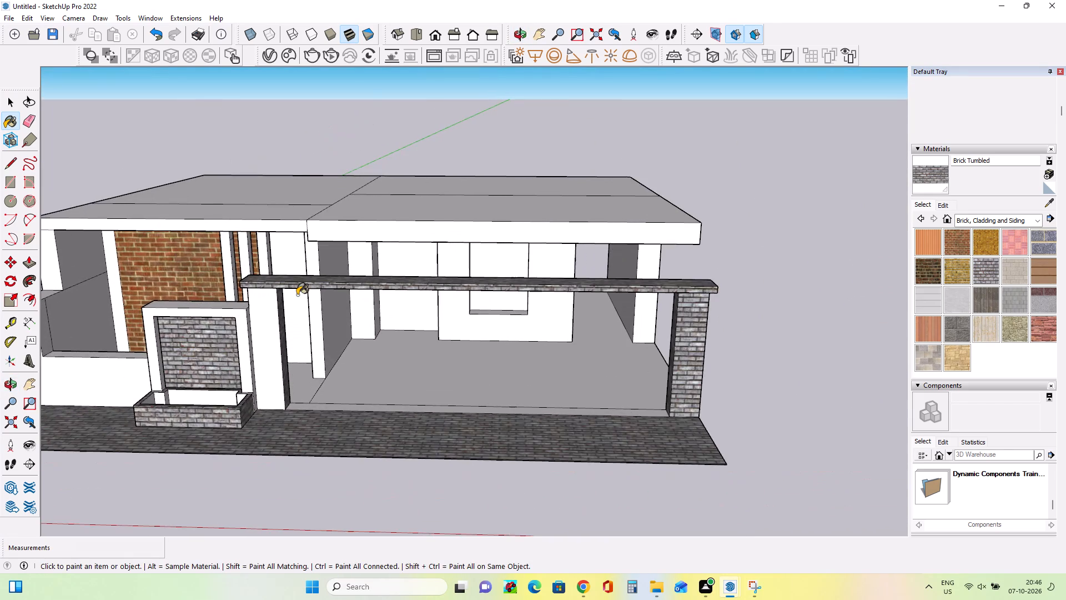
pyautogui.click(267, 306)
# Paint the rear side of the thin porch beam with Brick Tumbled.
pyautogui.moveTo(393, 329); pyautogui.dragTo(712, 324, button='middle')
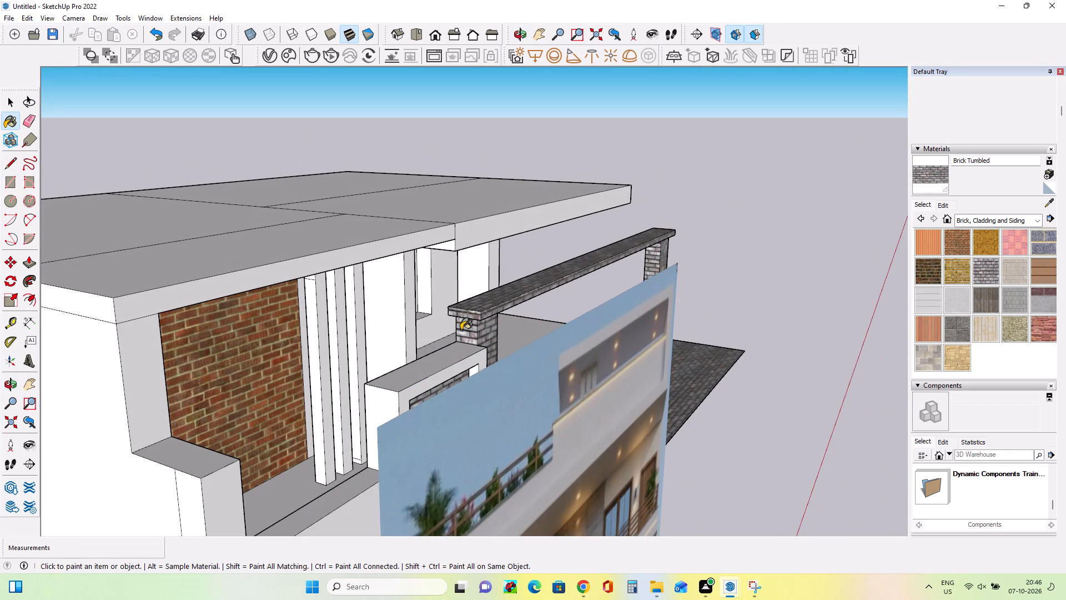
pyautogui.moveTo(623, 335); pyautogui.dragTo(127, 347, button='middle')
pyautogui.moveTo(513, 349); pyautogui.dragTo(476, 344, button='middle')
pyautogui.scroll(-18, 506, 347)
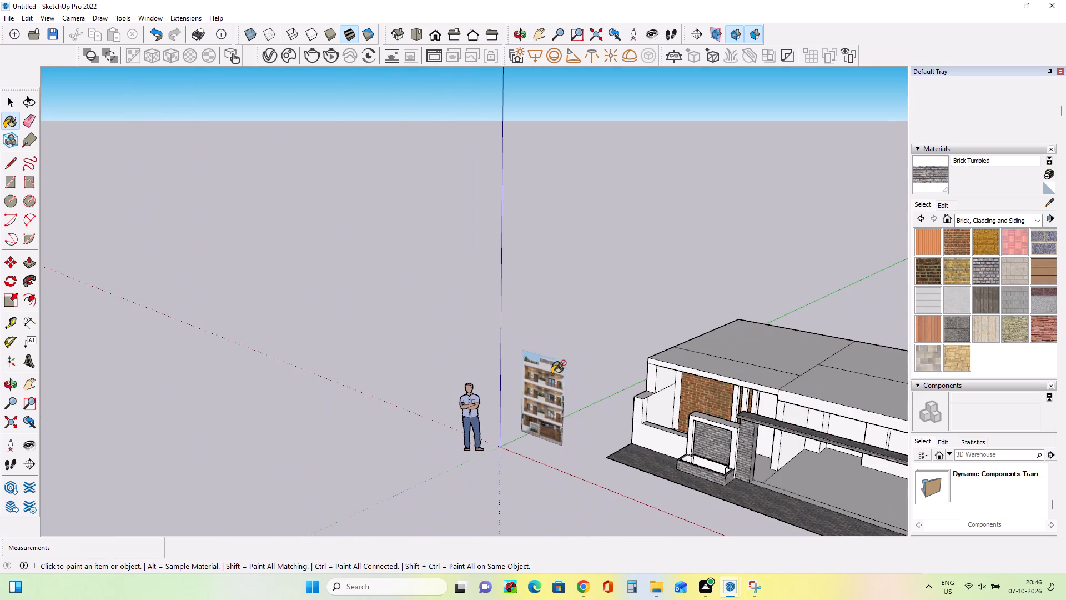
pyautogui.moveTo(738, 447); pyautogui.dragTo(674, 428, button='middle')
pyautogui.scroll(-7, 636, 408)
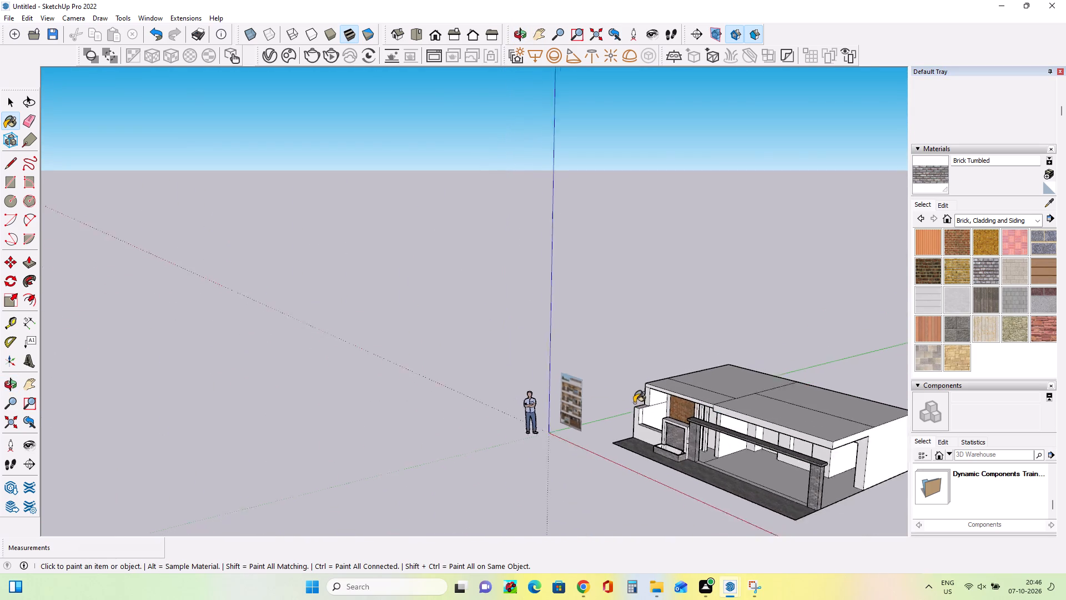
pyautogui.scroll(-2, 634, 403)
pyautogui.moveTo(768, 446); pyautogui.dragTo(480, 401, button='middle')
pyautogui.scroll(5, 542, 465)
pyautogui.scroll(2, 595, 481)
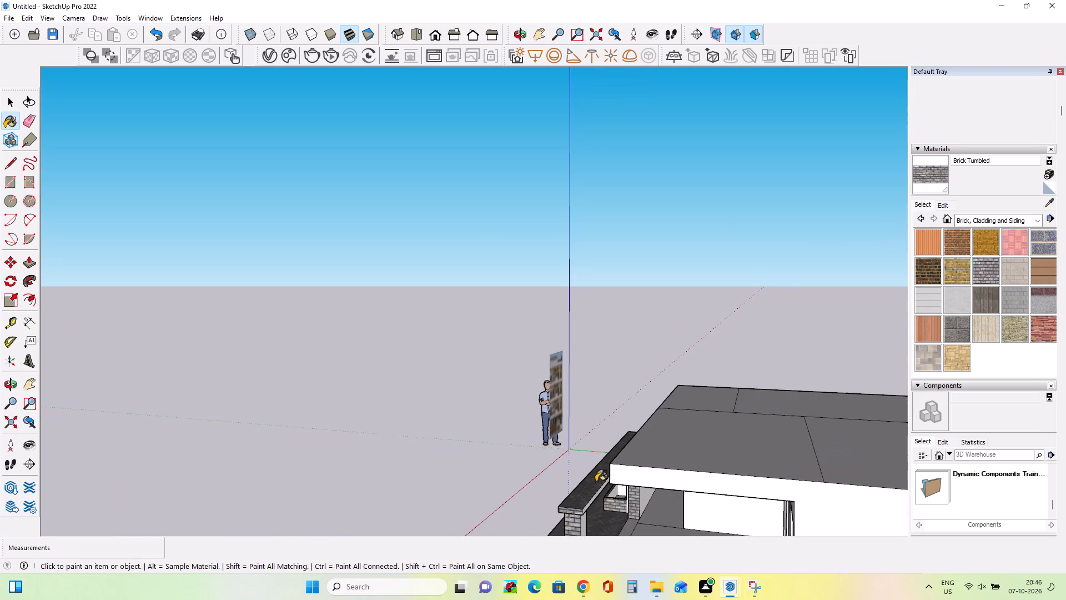
pyautogui.scroll(6, 596, 482)
pyautogui.click(592, 484)
# Paint the unpainted patch inside the planter wall's recessed frame with Brick Tumbled.
pyautogui.scroll(-3, 458, 464)
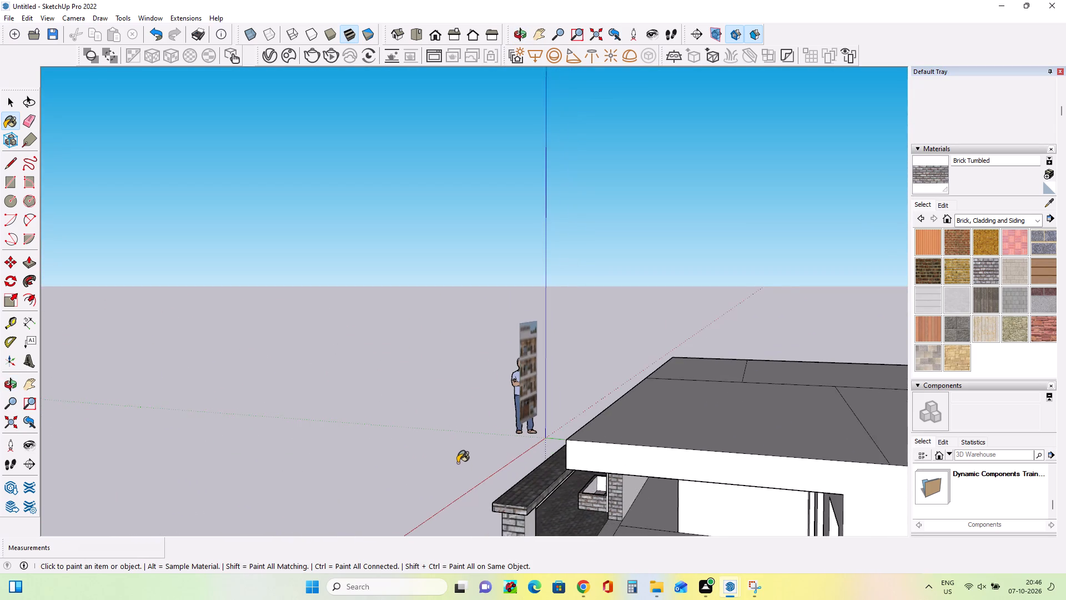
pyautogui.scroll(-6, 457, 463)
pyautogui.moveTo(362, 444); pyautogui.dragTo(697, 462, button='middle')
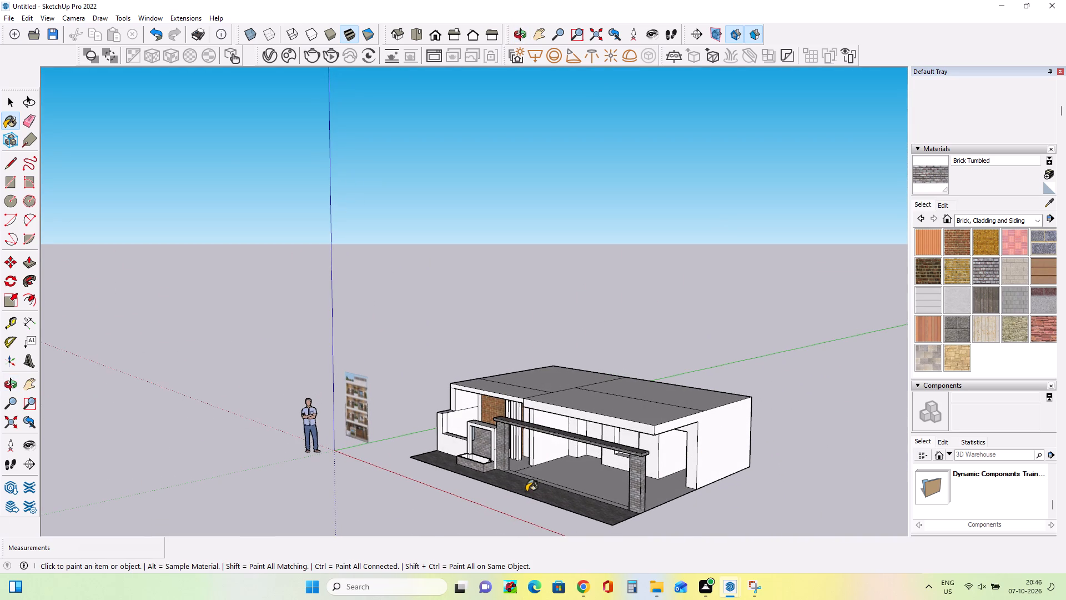
pyautogui.scroll(4, 585, 473)
pyautogui.moveTo(592, 482); pyautogui.dragTo(521, 488, button='middle')
pyautogui.scroll(10, 423, 437)
pyautogui.scroll(1, 474, 406)
pyautogui.moveTo(470, 396); pyautogui.dragTo(472, 402, button='middle')
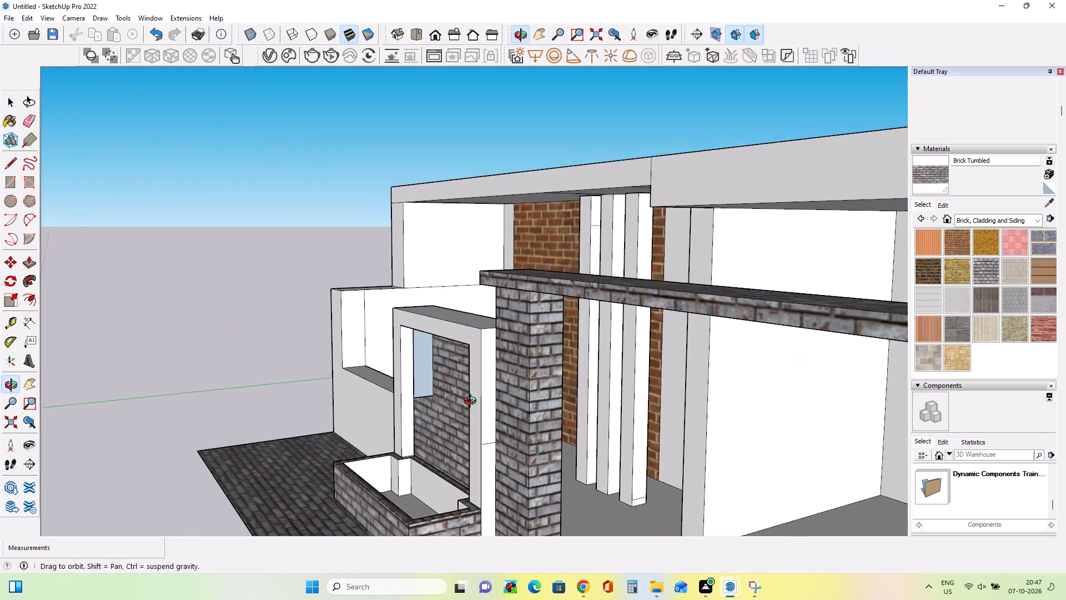
pyautogui.moveTo(472, 402); pyautogui.dragTo(418, 372, button='middle')
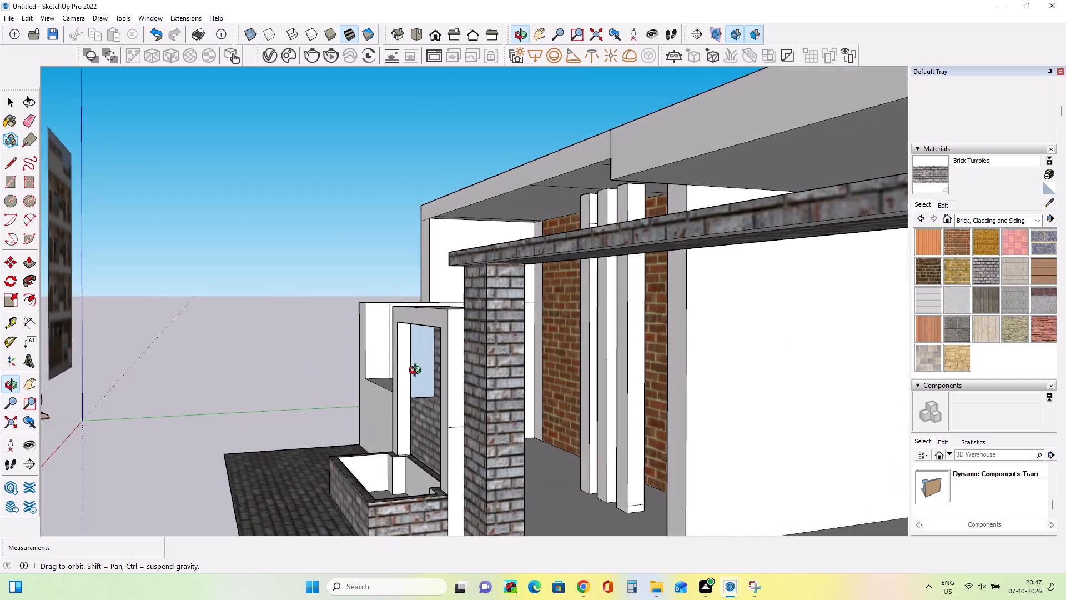
pyautogui.moveTo(418, 372); pyautogui.dragTo(416, 373, button='middle')
pyautogui.click(416, 380)
# Examine the reference image's ground-floor gate, columns and boundary wall against the modelled front.
pyautogui.moveTo(408, 435); pyautogui.dragTo(728, 404, button='middle')
pyautogui.moveTo(559, 392); pyautogui.dragTo(823, 382, button='middle')
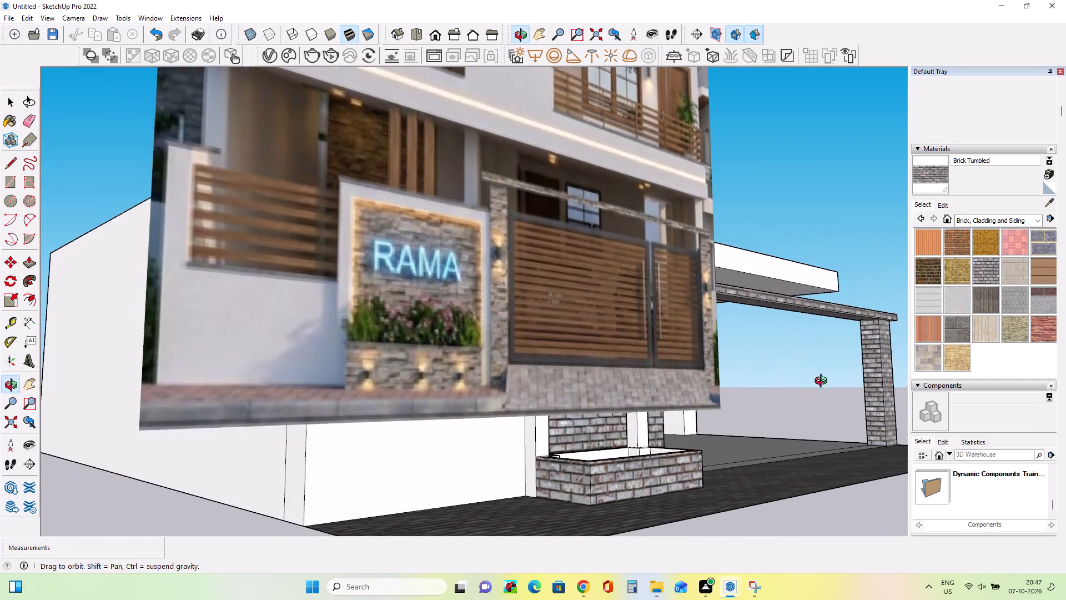
pyautogui.moveTo(823, 382); pyautogui.dragTo(653, 406, button='middle')
pyautogui.scroll(-10, 651, 407)
pyautogui.moveTo(692, 434); pyautogui.dragTo(592, 431, button='middle')
pyautogui.moveTo(263, 463); pyautogui.dragTo(272, 514, button='middle')
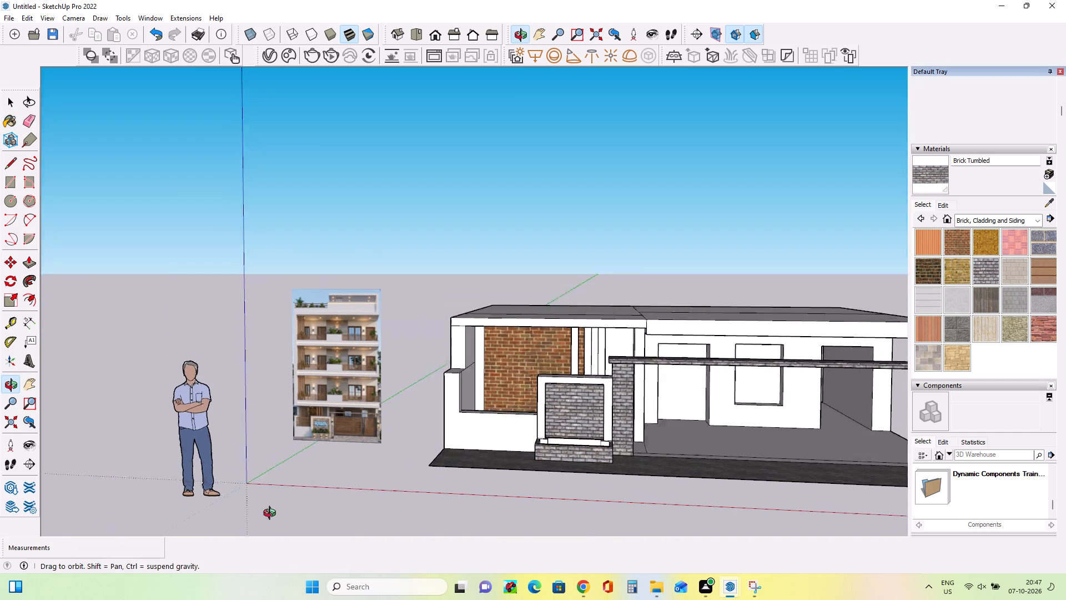
pyautogui.moveTo(272, 514); pyautogui.dragTo(291, 571, button='middle')
pyautogui.scroll(-8, 372, 458)
pyautogui.scroll(2, 609, 495)
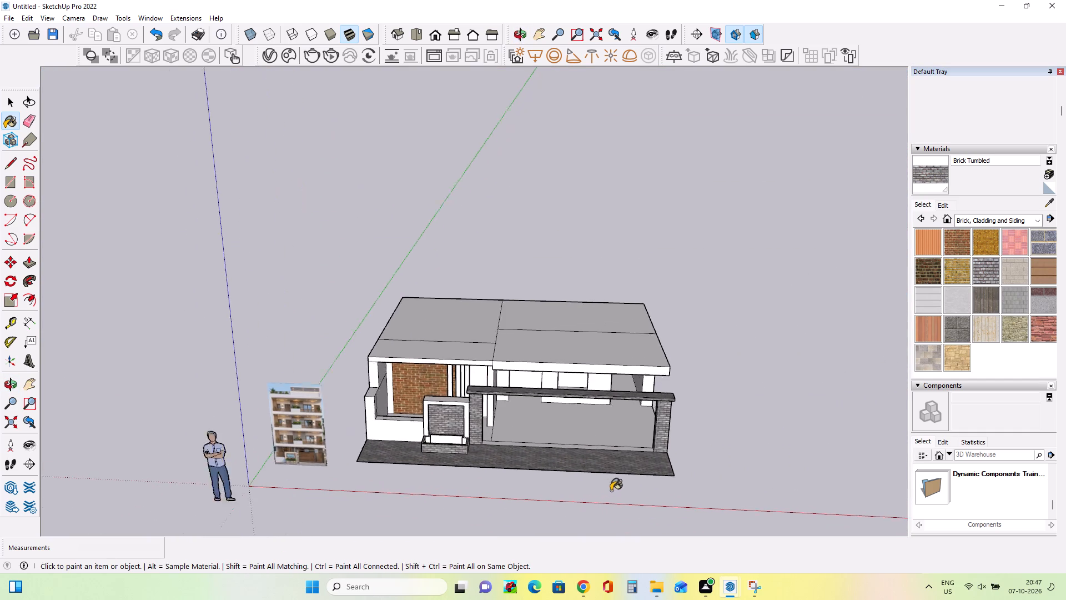
pyautogui.scroll(8, 611, 491)
pyautogui.scroll(-3, 612, 486)
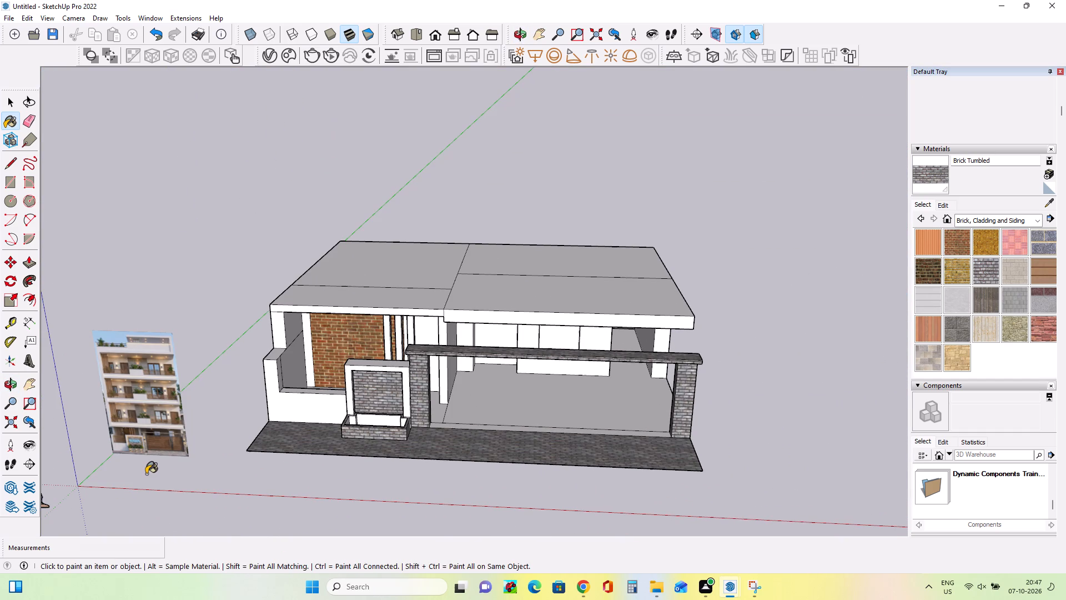
pyautogui.scroll(2, 146, 474)
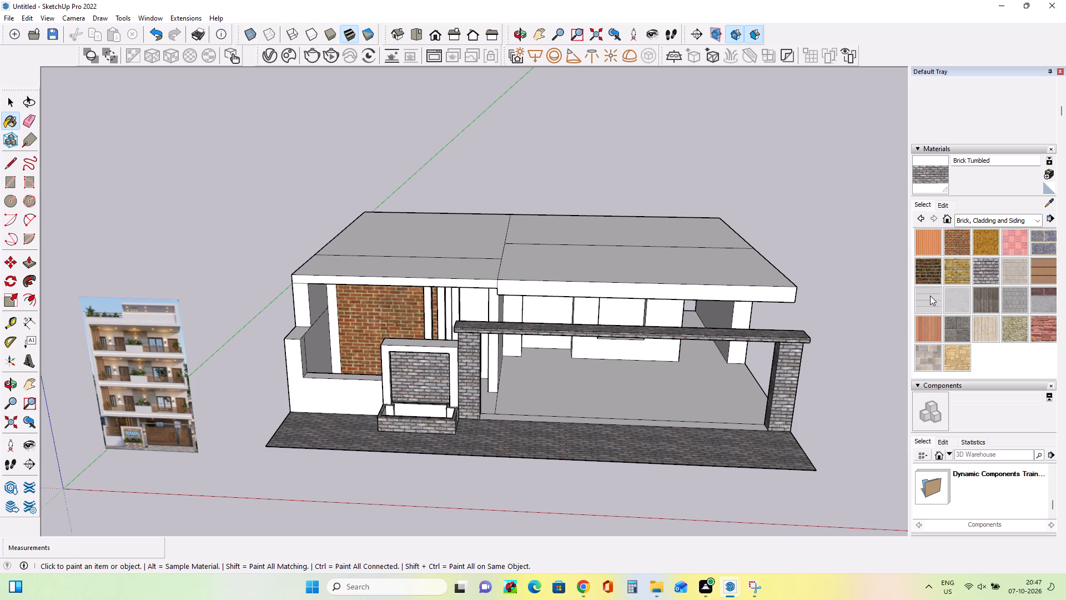
# Paint the porch floor with Cladding Stucco White.
pyautogui.click(1009, 305)
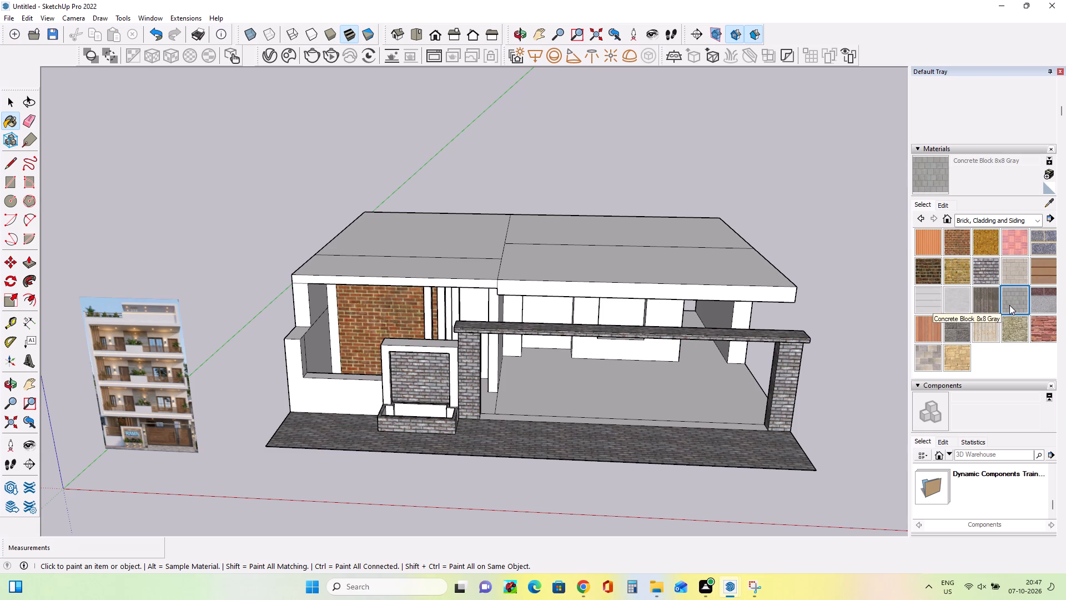
pyautogui.click(948, 303)
pyautogui.click(662, 399)
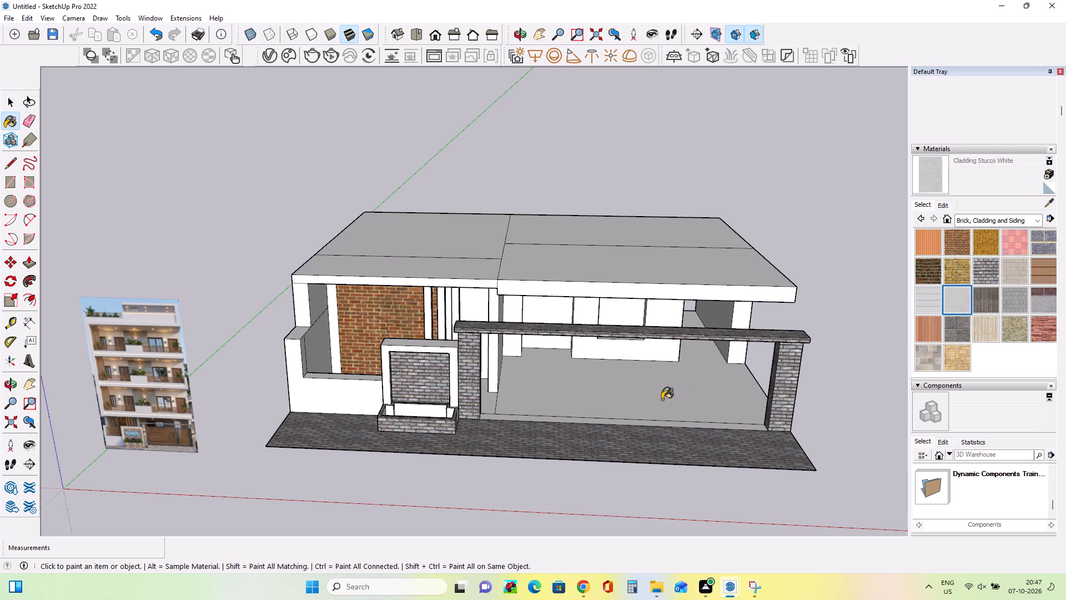
# Compare the reference image's ground floor and upper balconies with the modelled ground floor.
pyautogui.moveTo(630, 409); pyautogui.dragTo(612, 357, button='middle')
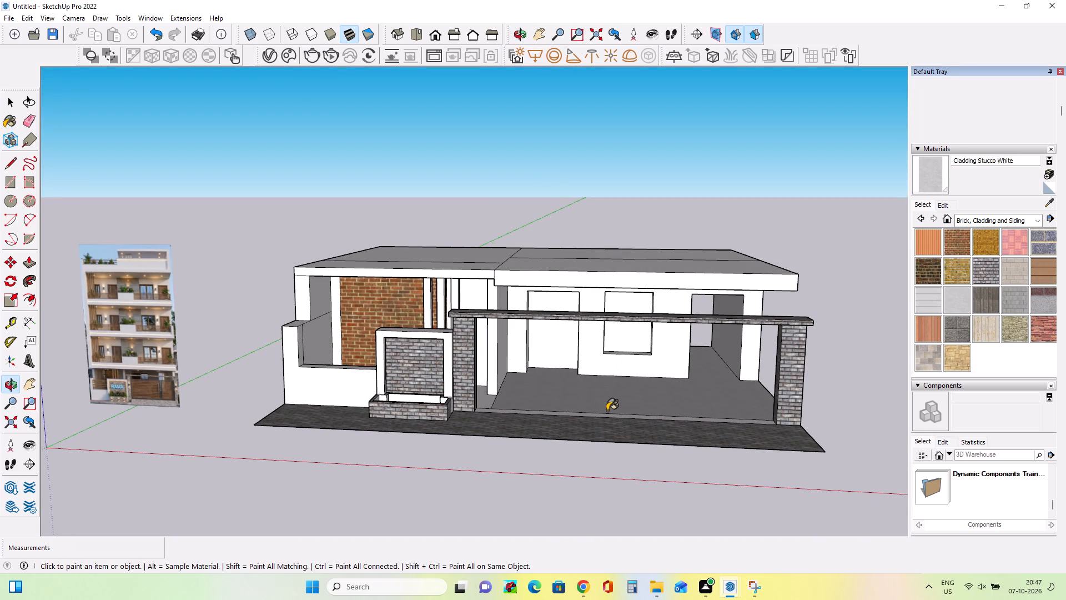
pyautogui.moveTo(607, 411); pyautogui.dragTo(631, 405, button='middle')
pyautogui.scroll(4, 204, 423)
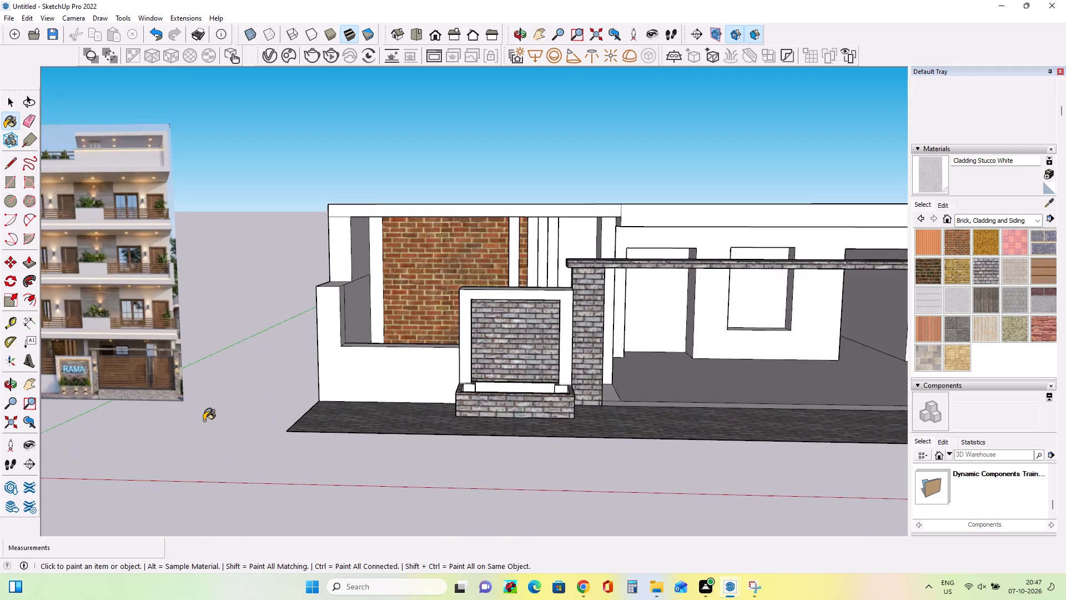
pyautogui.scroll(4, 204, 419)
pyautogui.scroll(-6, 204, 419)
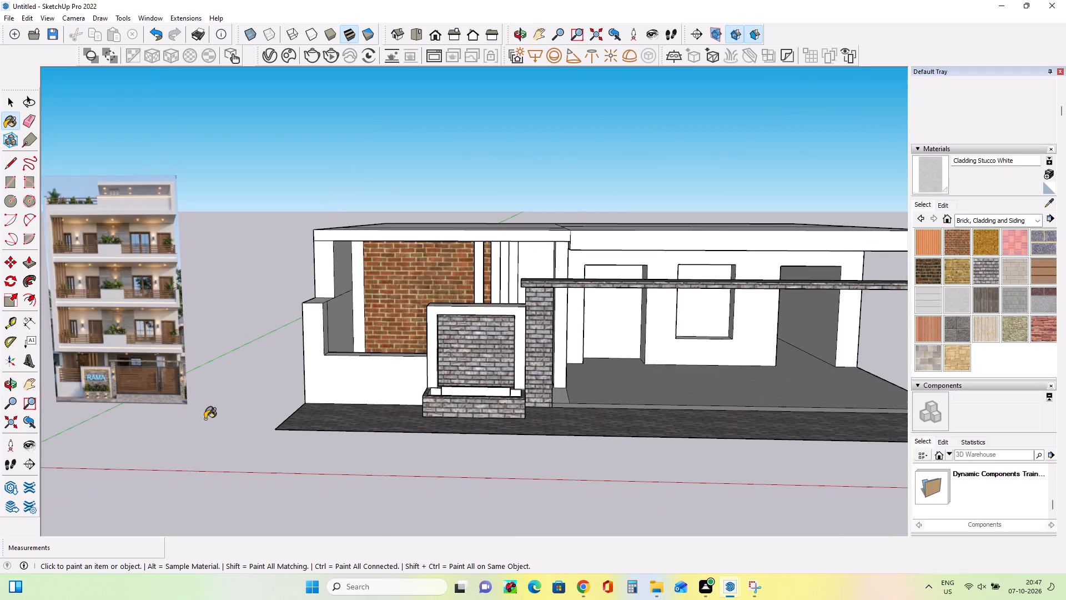
pyautogui.scroll(-3, 205, 419)
pyautogui.scroll(11, 157, 368)
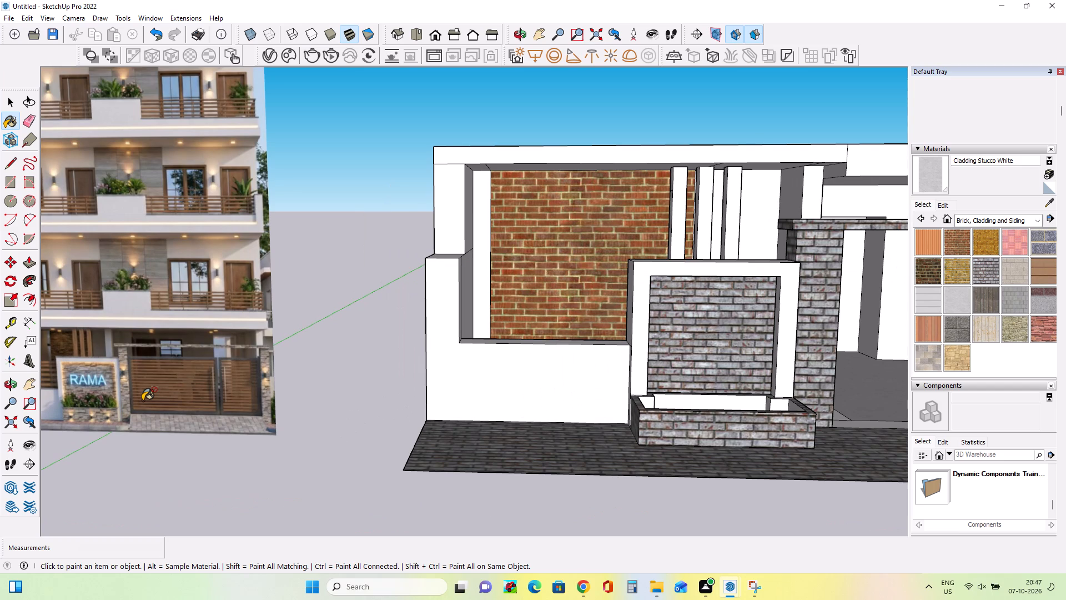
pyautogui.scroll(-10, 249, 400)
pyautogui.scroll(-2, 427, 413)
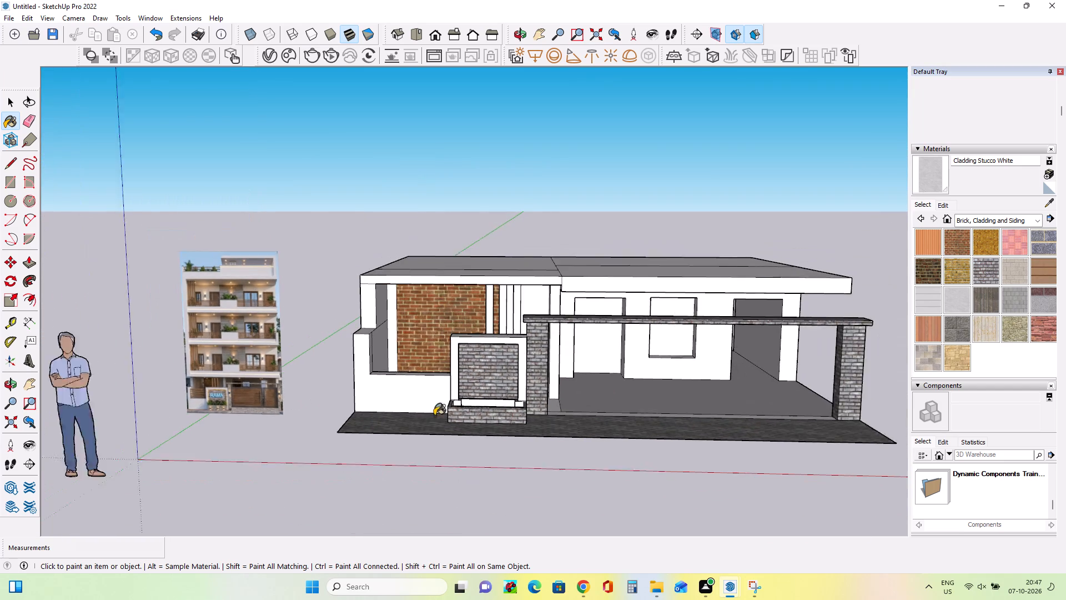
pyautogui.scroll(-2, 434, 416)
pyautogui.moveTo(604, 414); pyautogui.dragTo(619, 447, button='middle')
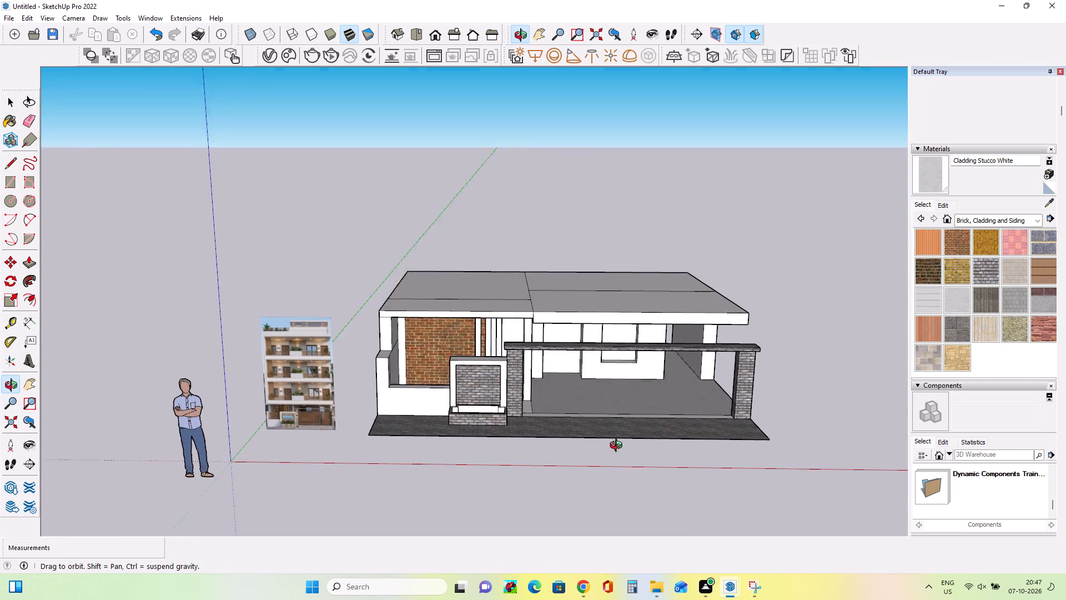
pyautogui.moveTo(619, 447); pyautogui.dragTo(619, 447, button='middle')
pyautogui.scroll(11, 308, 403)
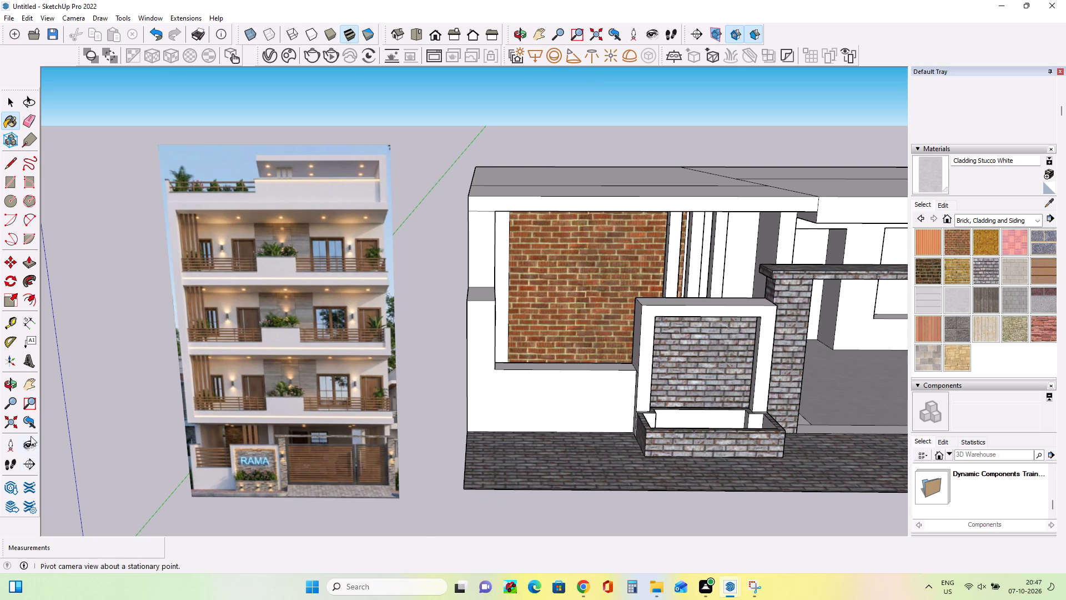
# Erase the leftover dividing lines across the top of the roof slab so it becomes one continuous face.
pyautogui.click(28, 378)
pyautogui.moveTo(632, 233); pyautogui.dragTo(553, 250)
pyautogui.click(553, 250)
pyautogui.scroll(-6, 553, 251)
pyautogui.moveTo(708, 229); pyautogui.dragTo(734, 357, button='middle')
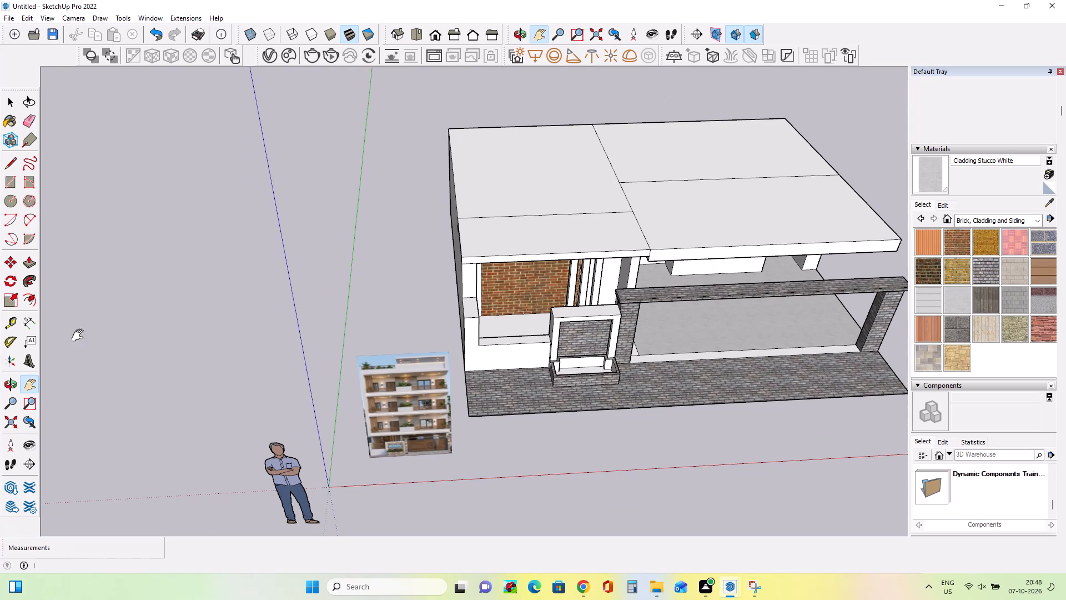
pyautogui.click(28, 122)
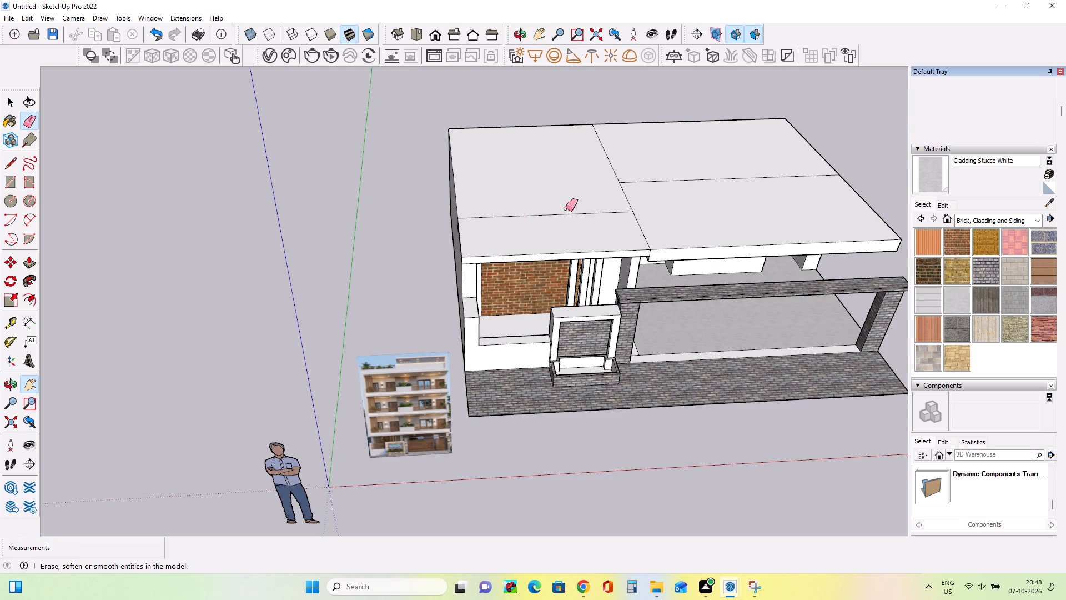
pyautogui.click(568, 214)
pyautogui.click(627, 199)
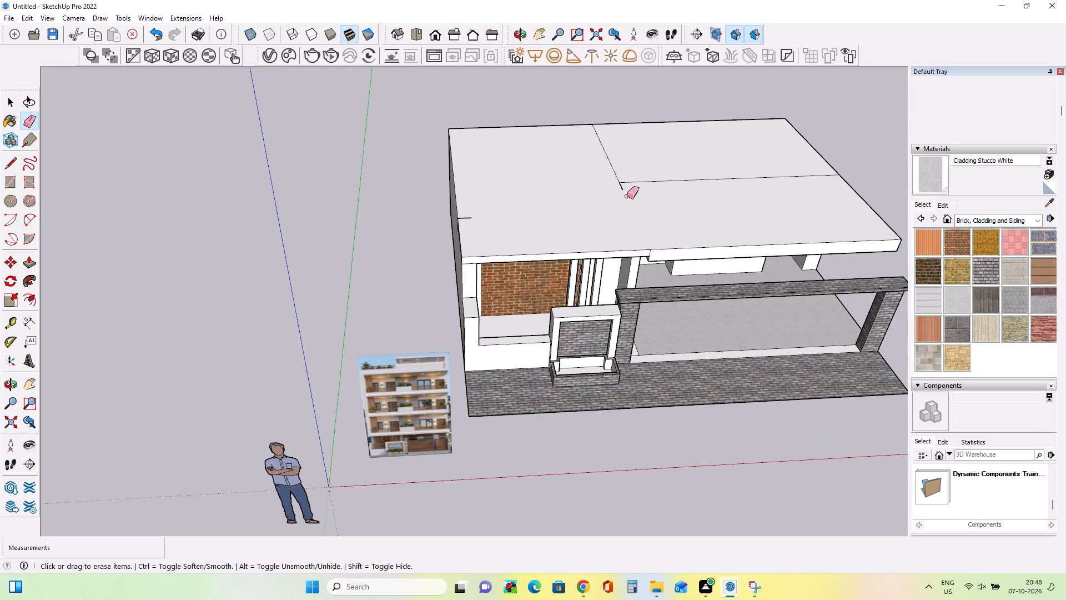
pyautogui.click(627, 182)
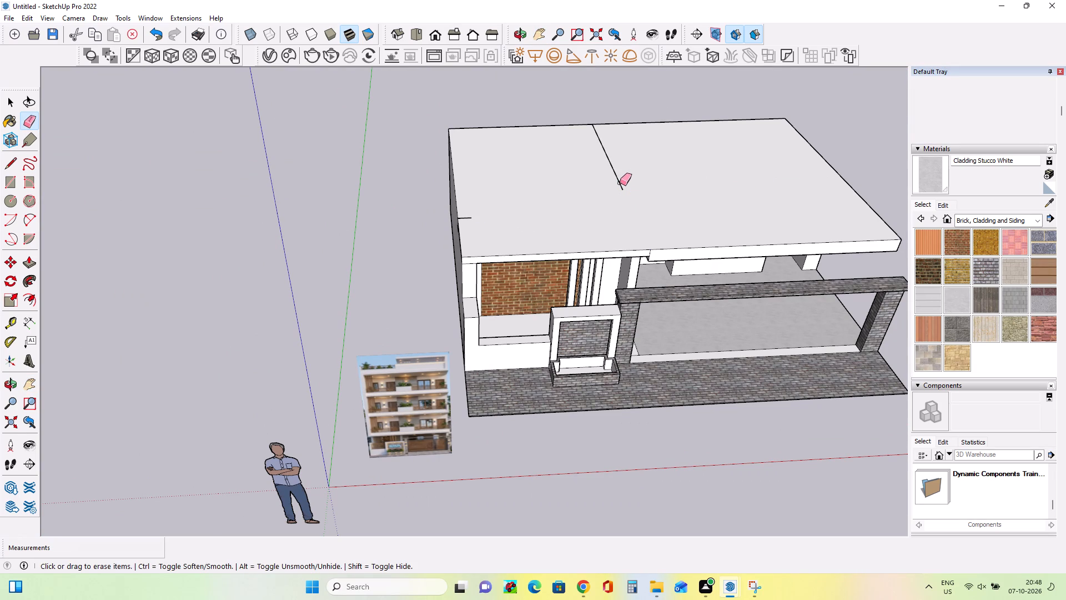
pyautogui.click(620, 183)
pyautogui.click(463, 218)
pyautogui.moveTo(647, 276); pyautogui.dragTo(642, 269, button='middle')
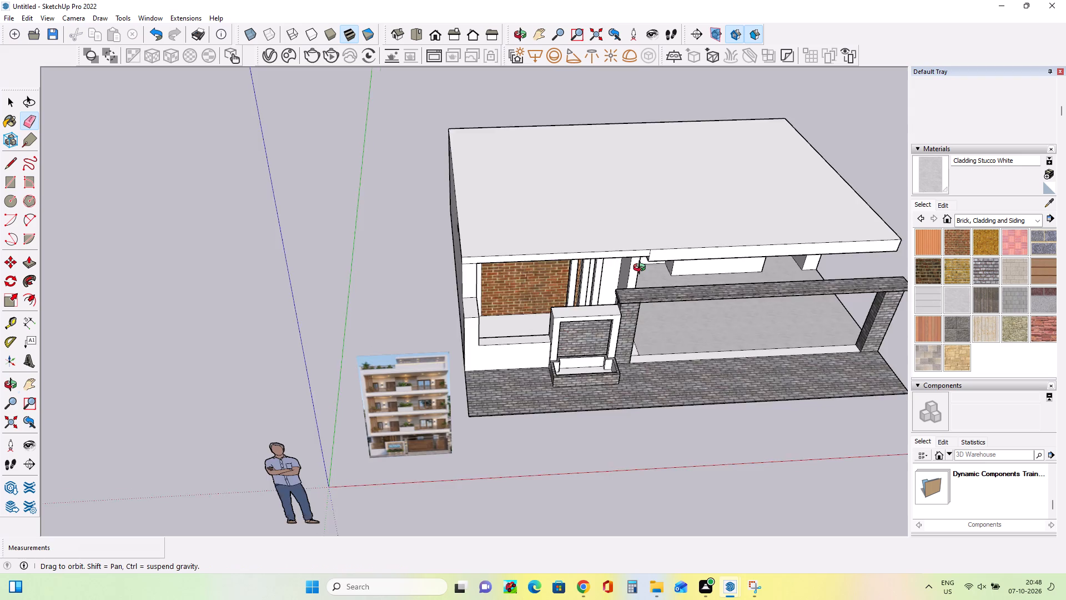
# Push the underside of the thicker roof slab section over the porch up flush with the thinner section.
pyautogui.moveTo(642, 269); pyautogui.dragTo(569, 157, button='middle')
pyautogui.scroll(3, 694, 233)
pyautogui.moveTo(681, 292); pyautogui.dragTo(725, 227, button='middle')
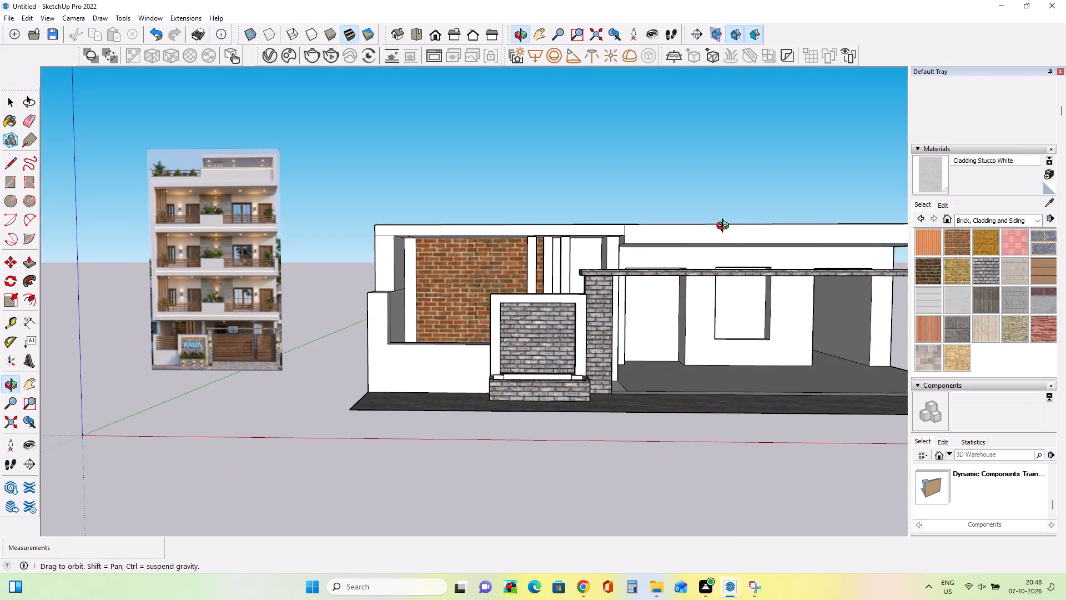
pyautogui.moveTo(725, 227); pyautogui.dragTo(731, 383, button='middle')
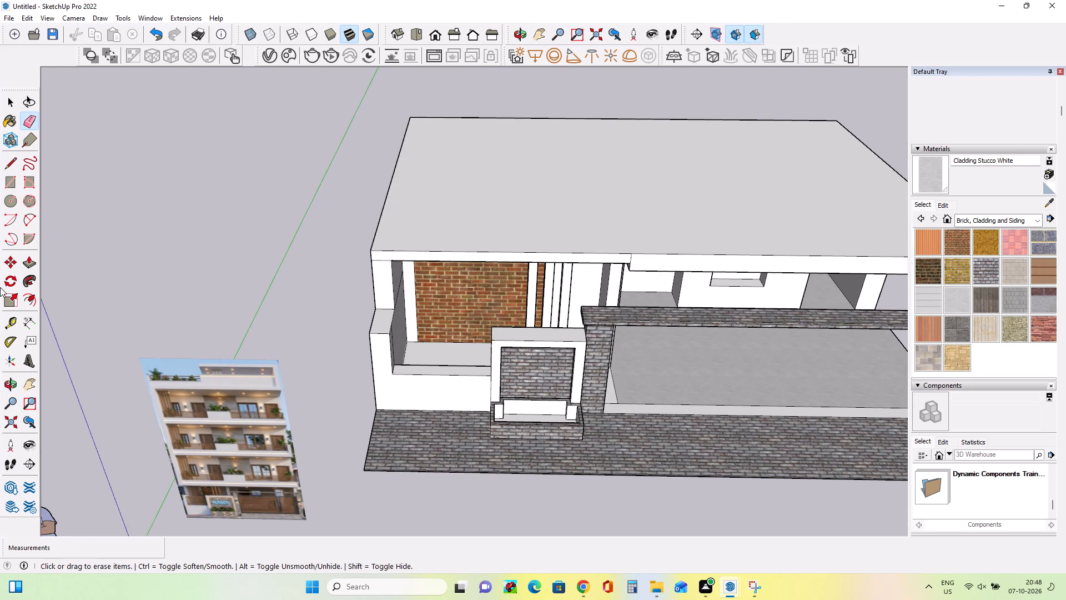
pyautogui.click(31, 268)
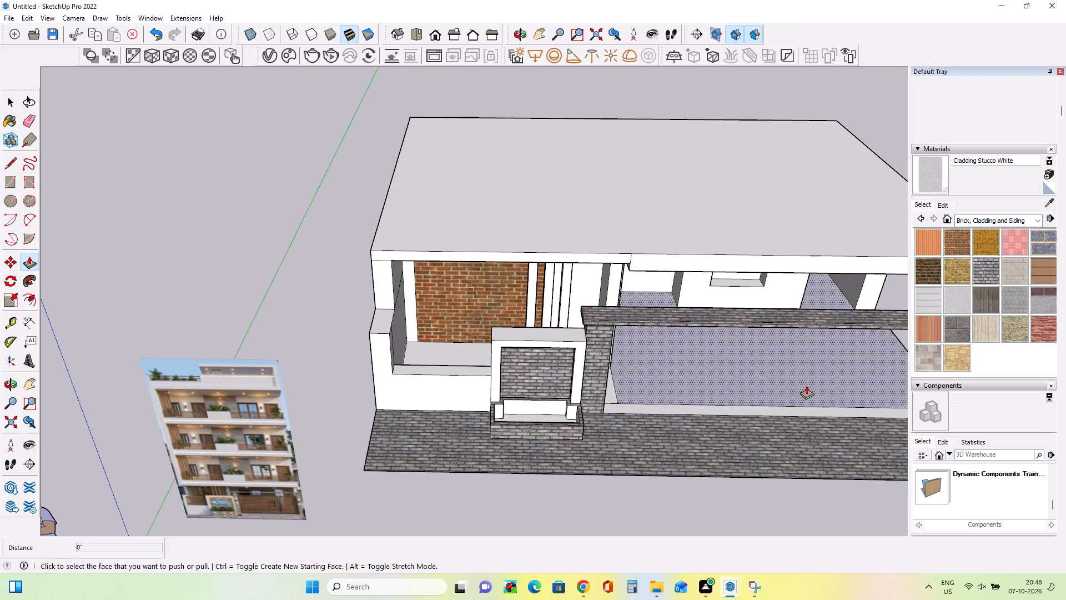
pyautogui.moveTo(806, 386); pyautogui.dragTo(767, 291, button='middle')
pyautogui.scroll(4, 659, 259)
pyautogui.moveTo(663, 291); pyautogui.dragTo(689, 207, button='middle')
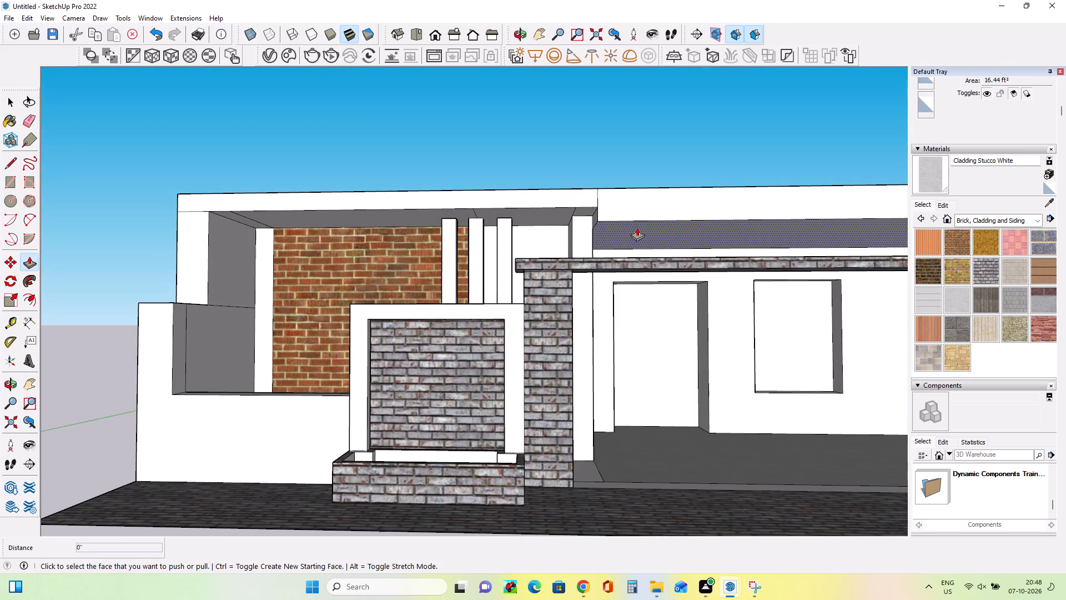
pyautogui.click(629, 231)
pyautogui.click(595, 202)
# Erase the leftover short vertical line on the roof slab's front edge so the fascia is one face.
pyautogui.moveTo(629, 222); pyautogui.dragTo(637, 259, button='middle')
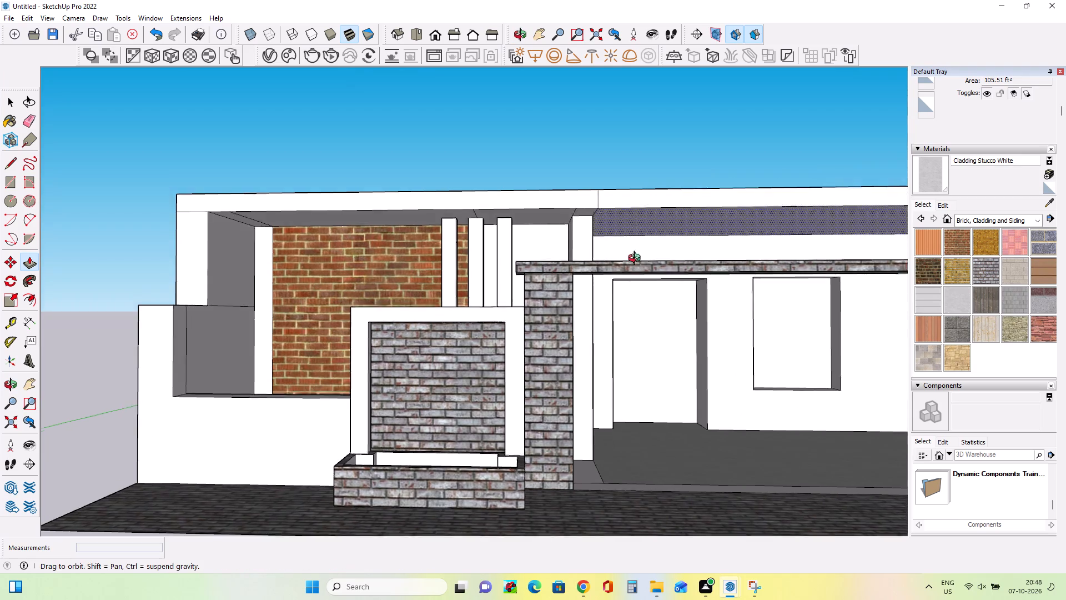
pyautogui.moveTo(637, 259); pyautogui.dragTo(662, 404, button='middle')
pyautogui.click(34, 117)
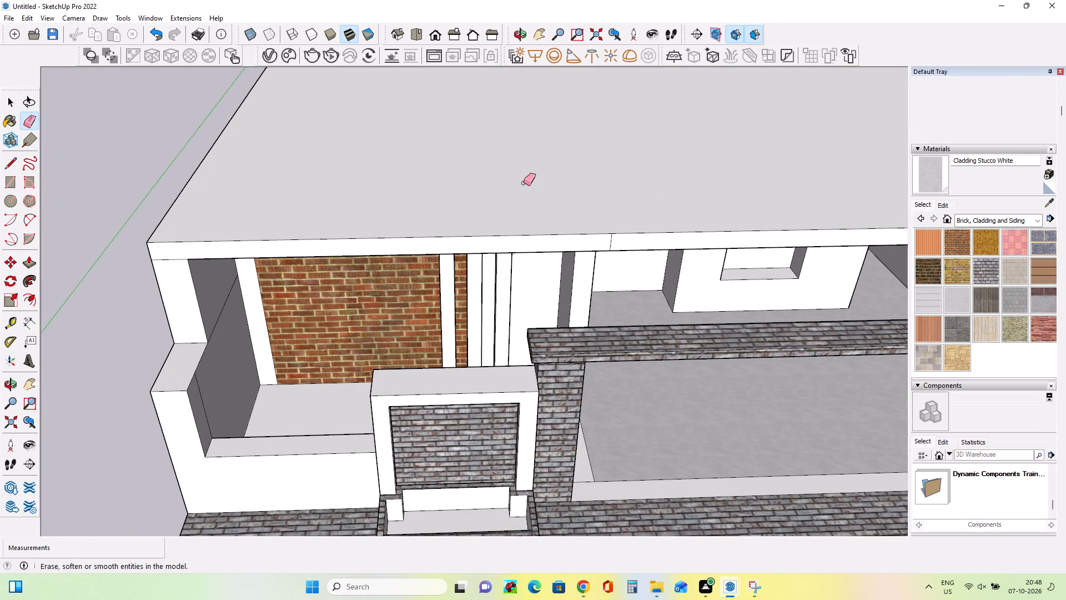
pyautogui.click(610, 243)
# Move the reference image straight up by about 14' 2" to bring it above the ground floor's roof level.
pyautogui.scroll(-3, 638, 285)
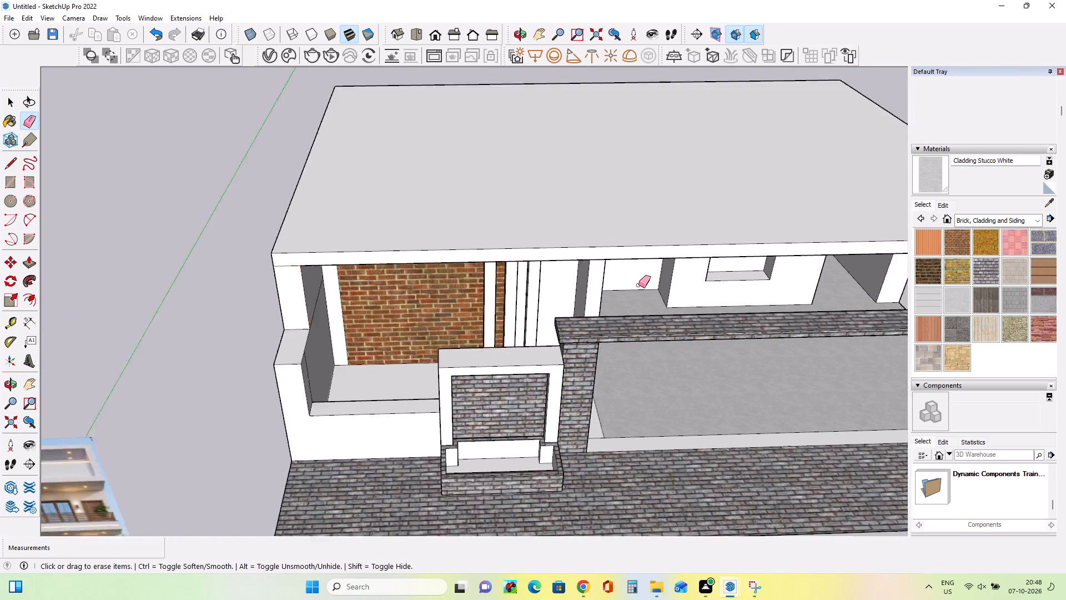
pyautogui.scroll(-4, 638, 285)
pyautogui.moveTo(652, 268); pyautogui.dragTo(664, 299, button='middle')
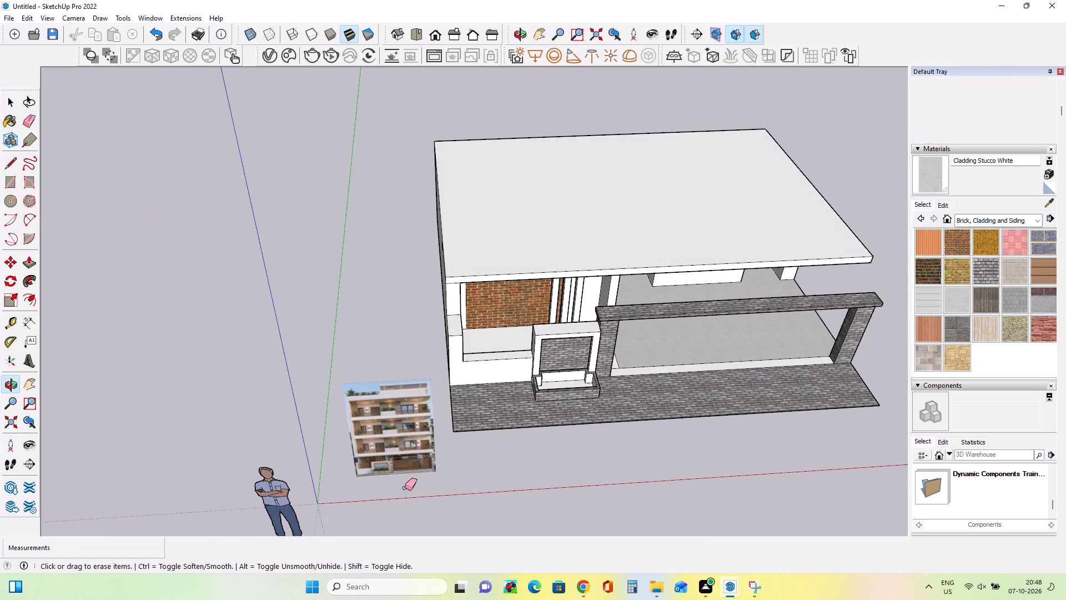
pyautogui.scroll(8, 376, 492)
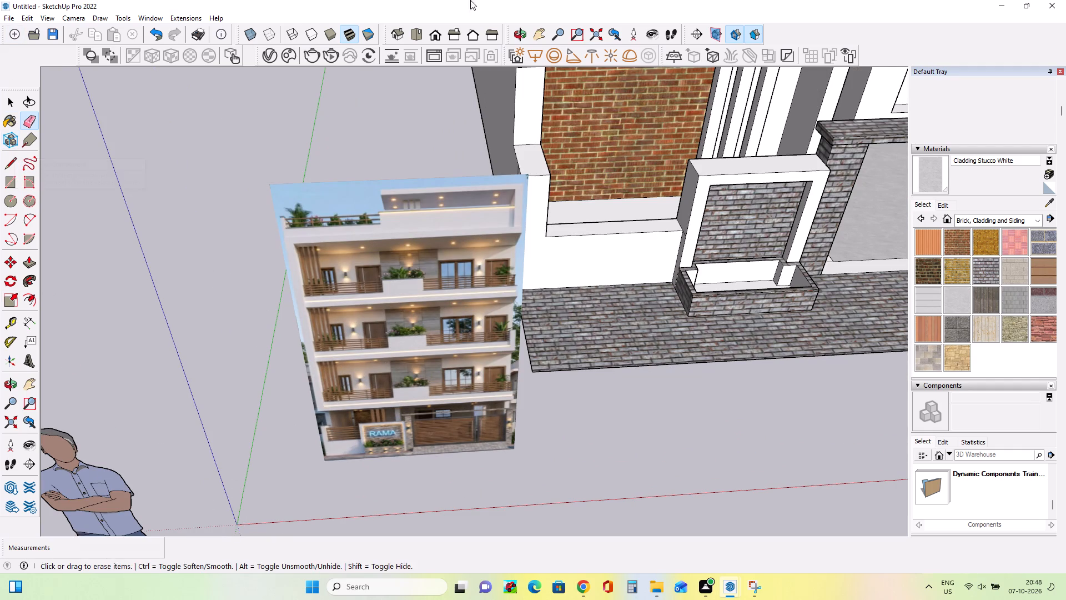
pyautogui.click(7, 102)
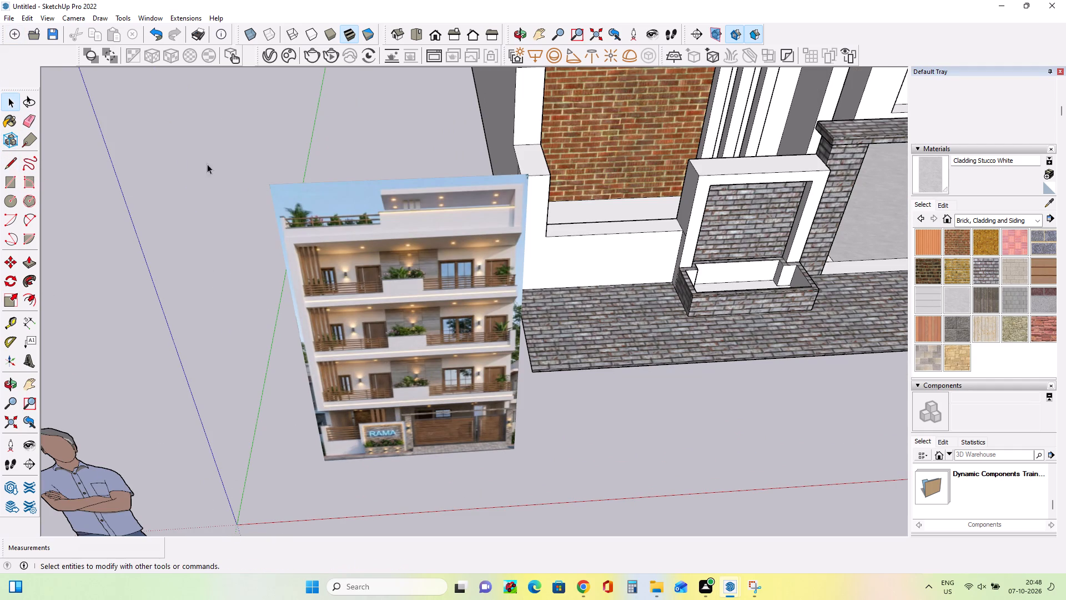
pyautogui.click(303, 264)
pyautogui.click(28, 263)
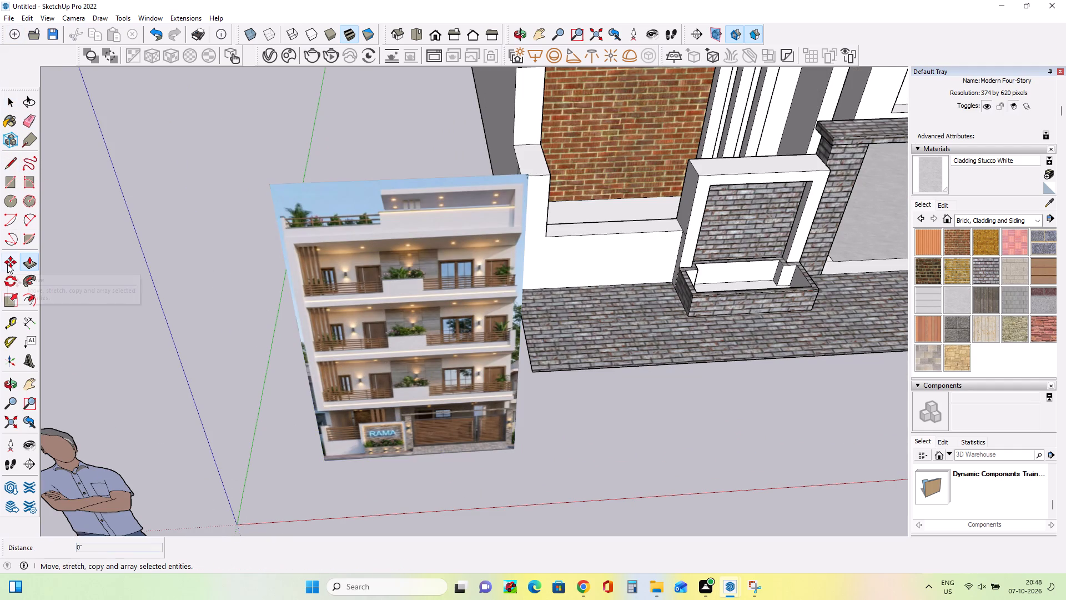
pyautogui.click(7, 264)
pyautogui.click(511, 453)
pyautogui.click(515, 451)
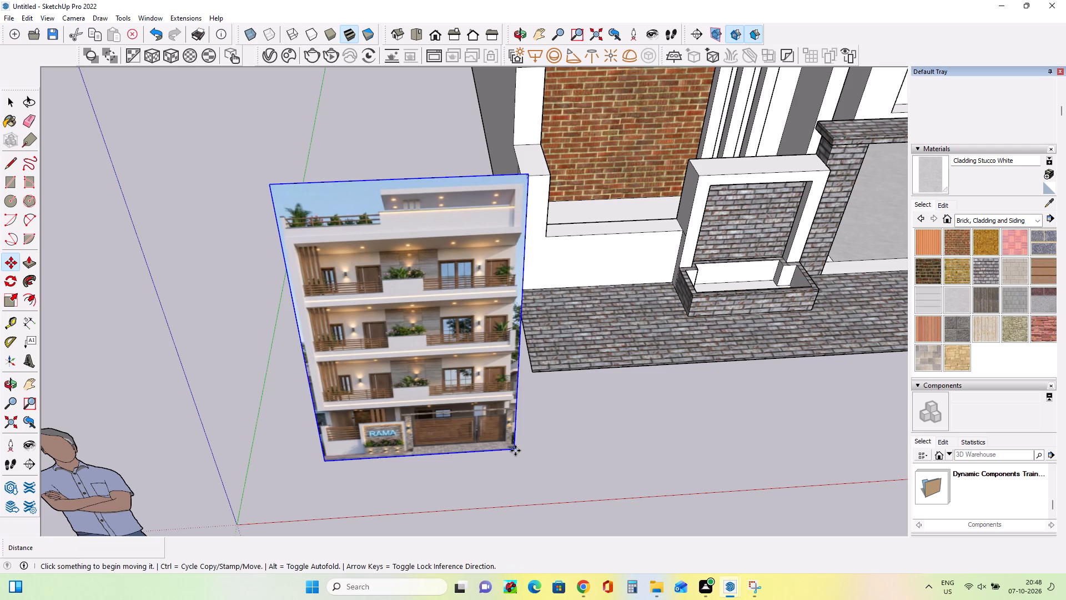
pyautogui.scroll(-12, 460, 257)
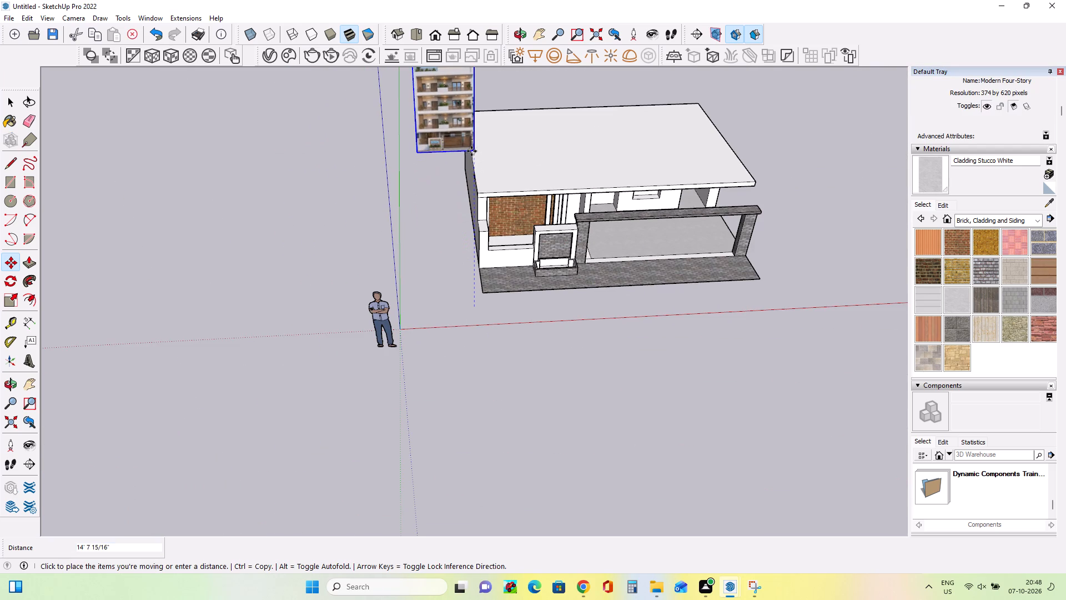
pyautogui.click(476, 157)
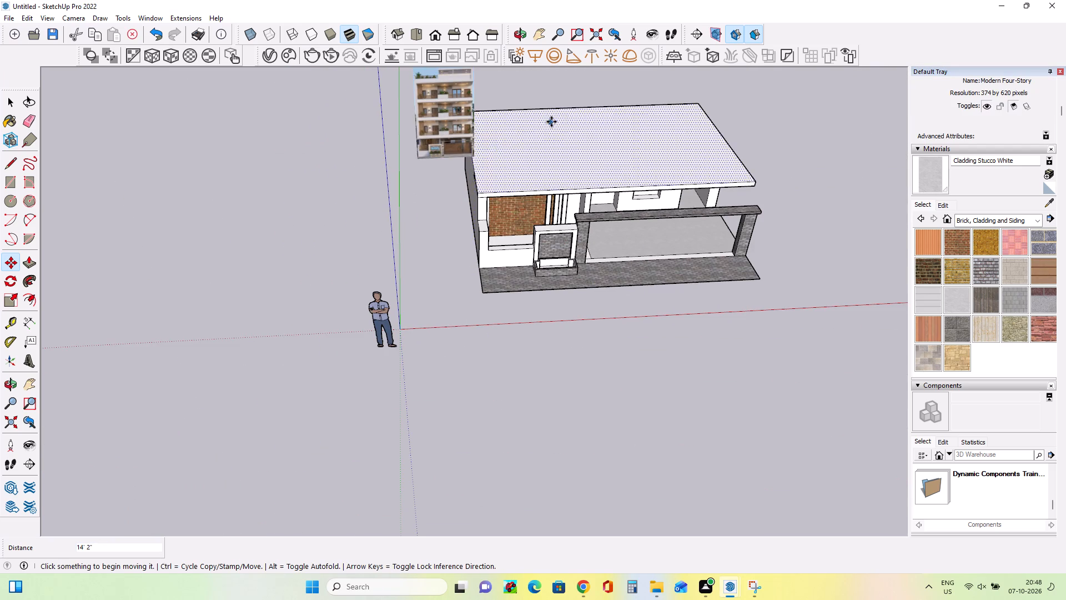
# Examine the raised reference image's ground floor and upper balconies against the modelled ground floor and roof slab.
pyautogui.scroll(-7, 551, 122)
pyautogui.click(31, 384)
pyautogui.moveTo(736, 192); pyautogui.dragTo(735, 193)
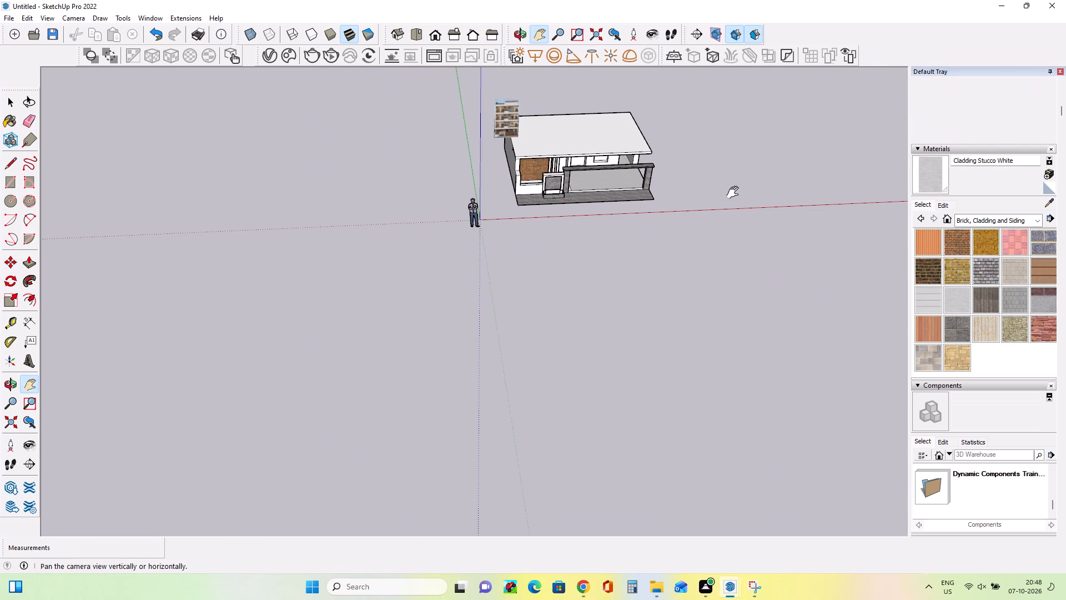
pyautogui.moveTo(735, 193); pyautogui.dragTo(645, 401)
pyautogui.moveTo(484, 381); pyautogui.dragTo(467, 237, button='middle')
pyautogui.scroll(1, 467, 237)
pyautogui.scroll(4, 456, 288)
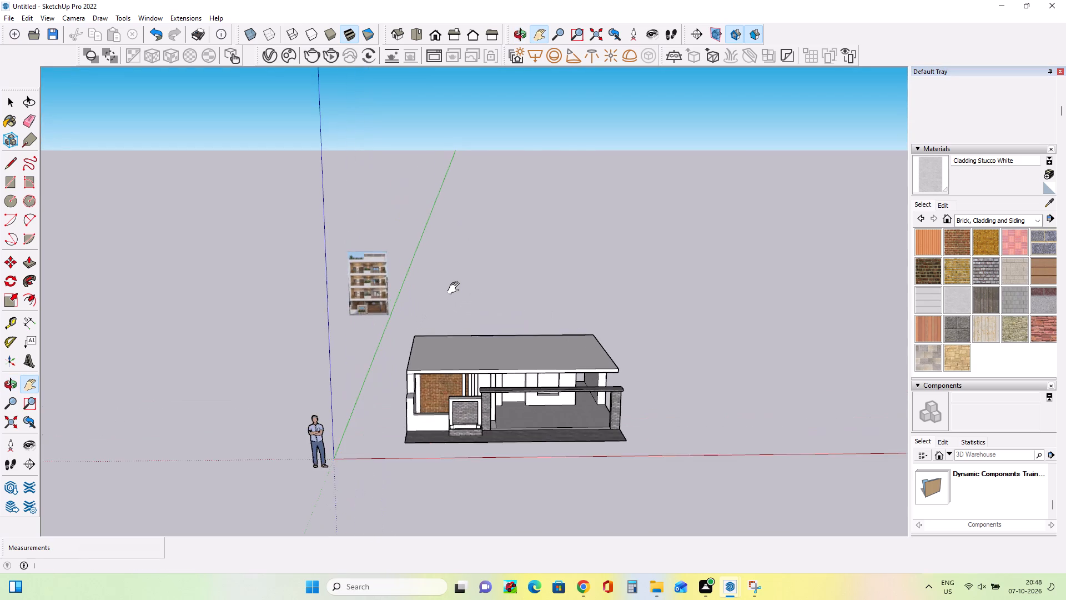
pyautogui.scroll(6, 456, 289)
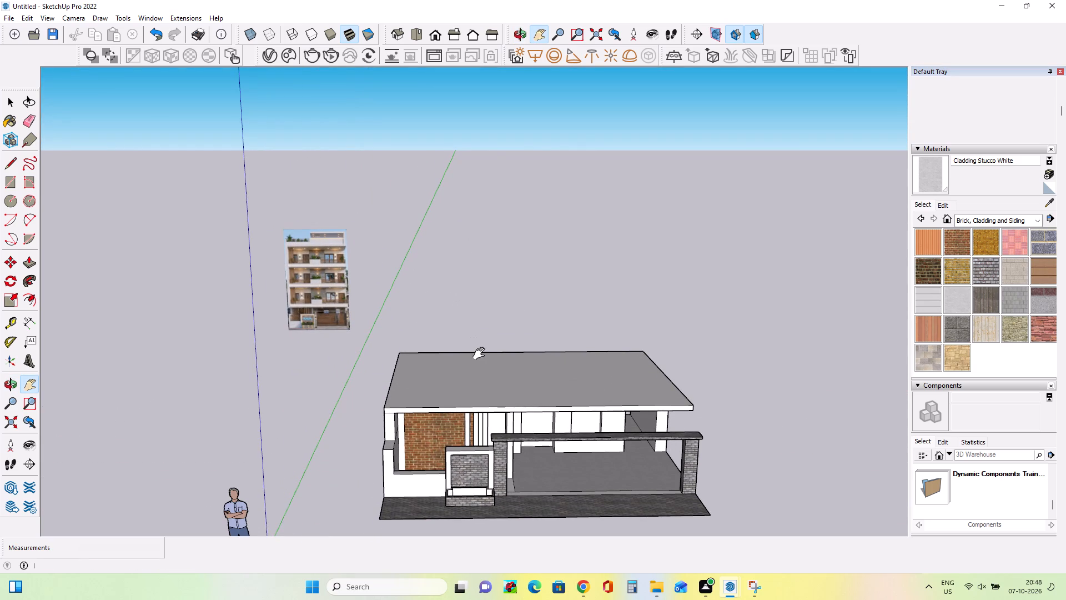
pyautogui.scroll(16, 304, 305)
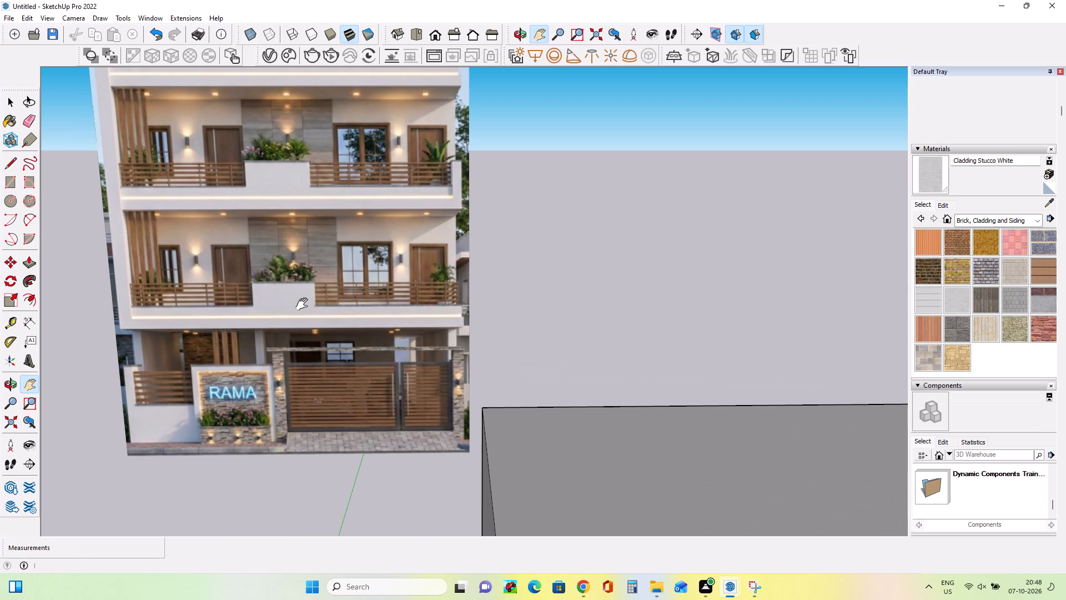
pyautogui.scroll(-7, 304, 304)
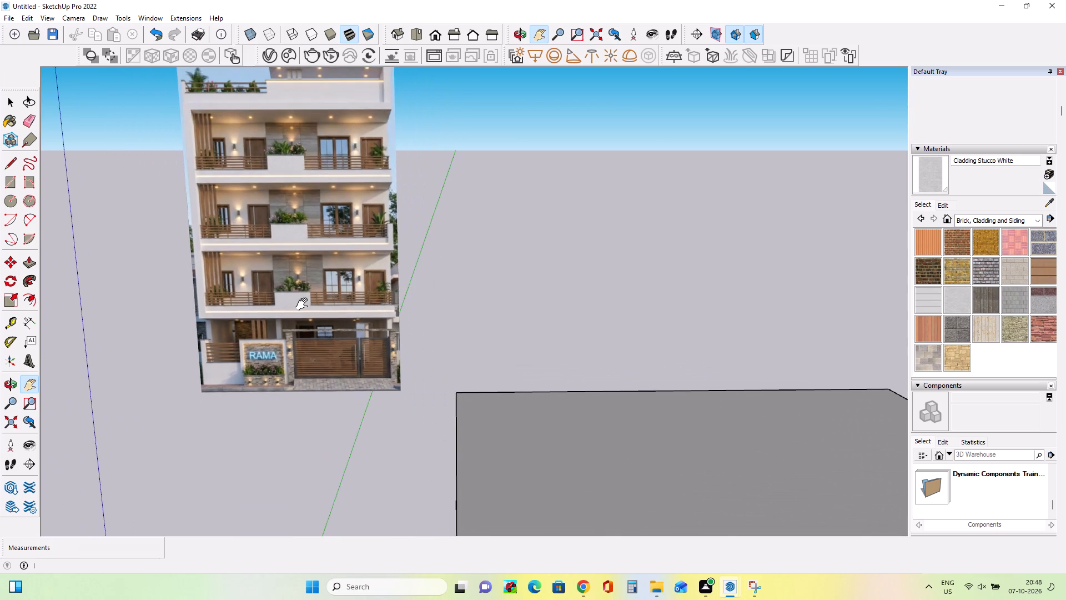
pyautogui.scroll(-12, 304, 304)
pyautogui.scroll(9, 300, 316)
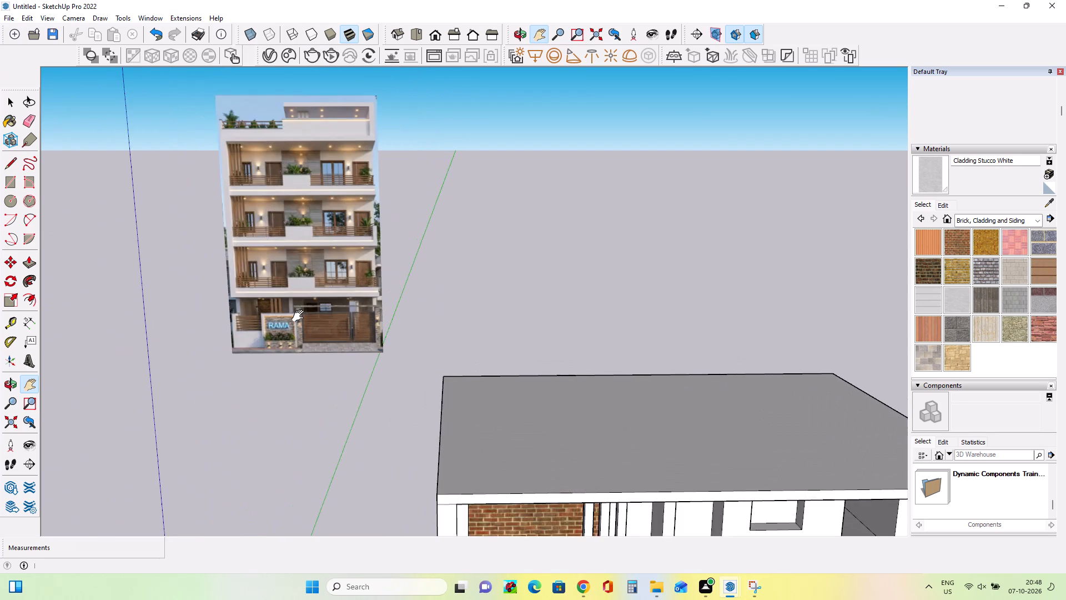
pyautogui.scroll(4, 300, 316)
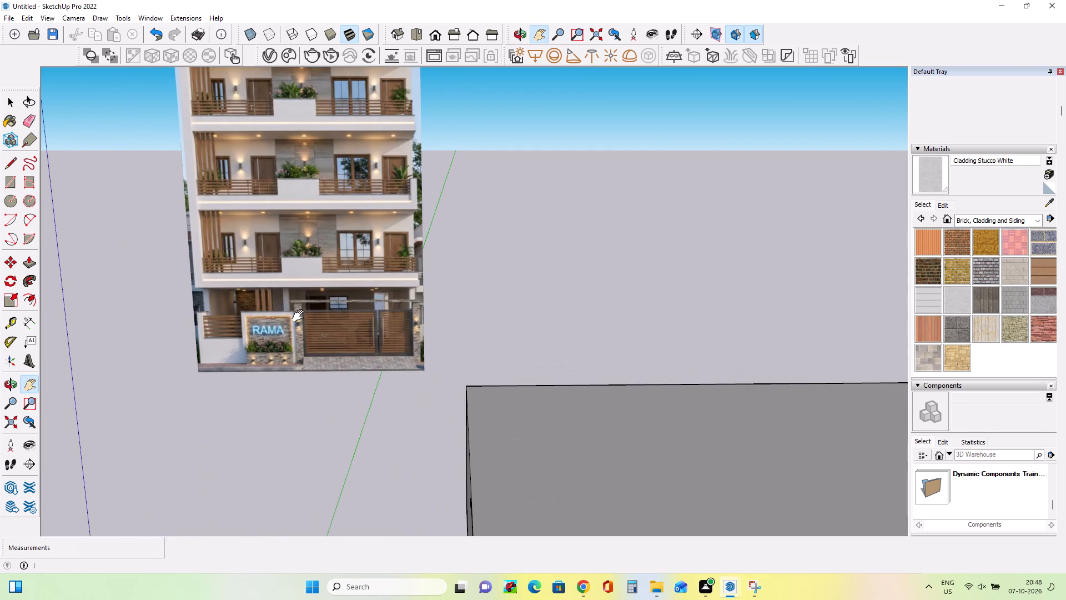
pyautogui.scroll(-4, 300, 316)
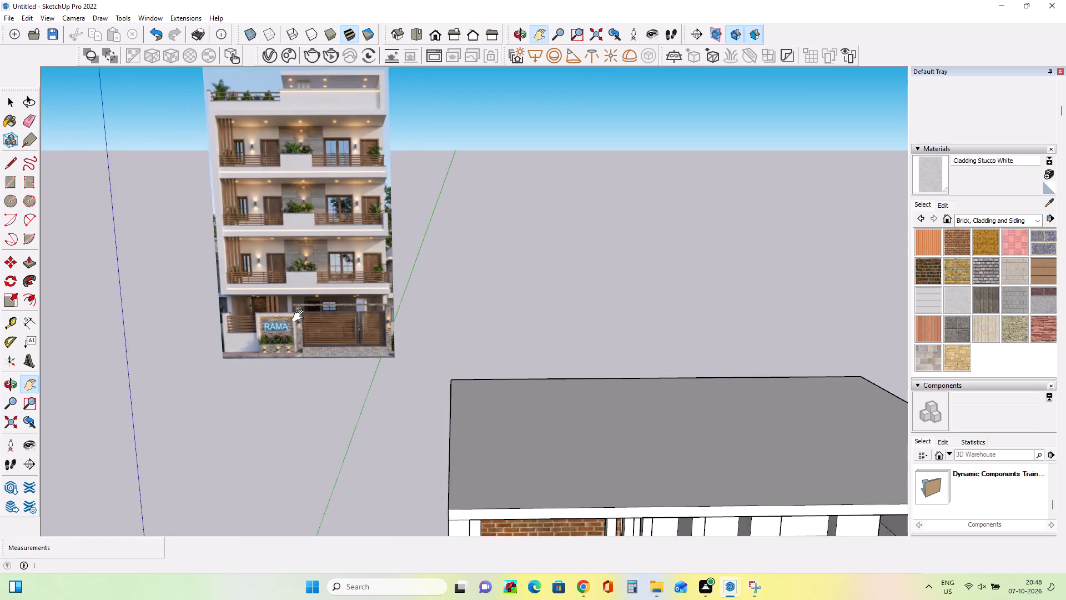
pyautogui.scroll(-11, 300, 316)
pyautogui.scroll(1, 300, 316)
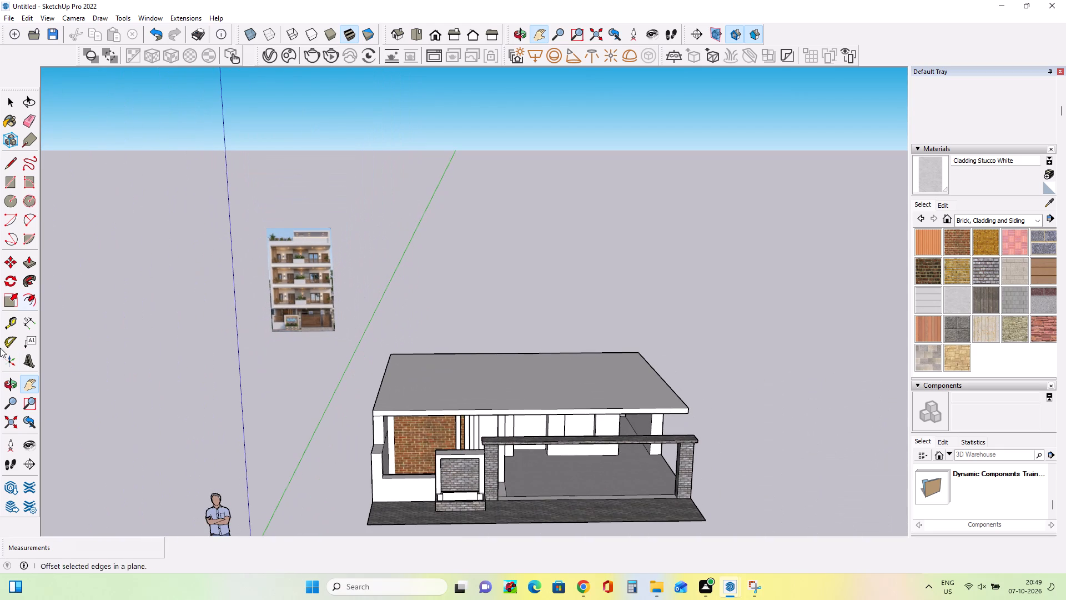
# Move the reference image so its lower right corner meets the roof slab's front left corner.
pyautogui.click(16, 99)
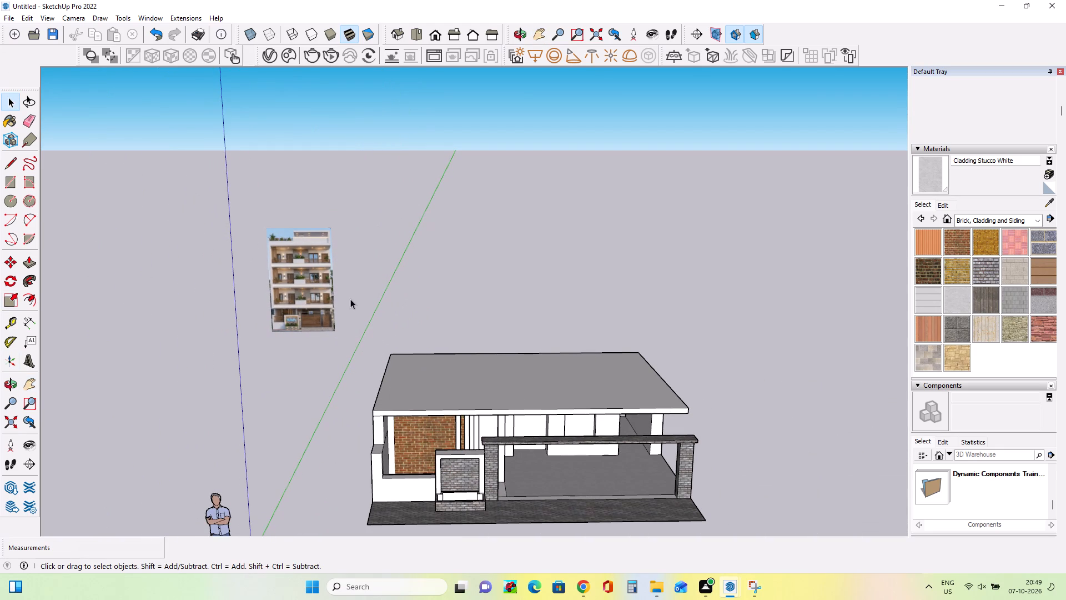
pyautogui.click(279, 299)
pyautogui.click(16, 258)
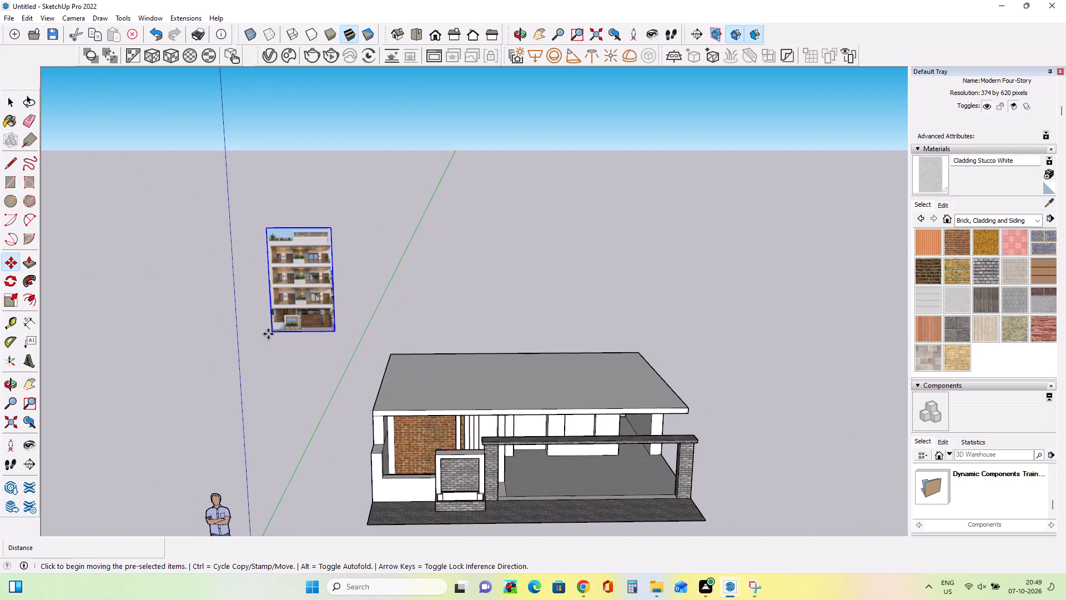
pyautogui.click(337, 334)
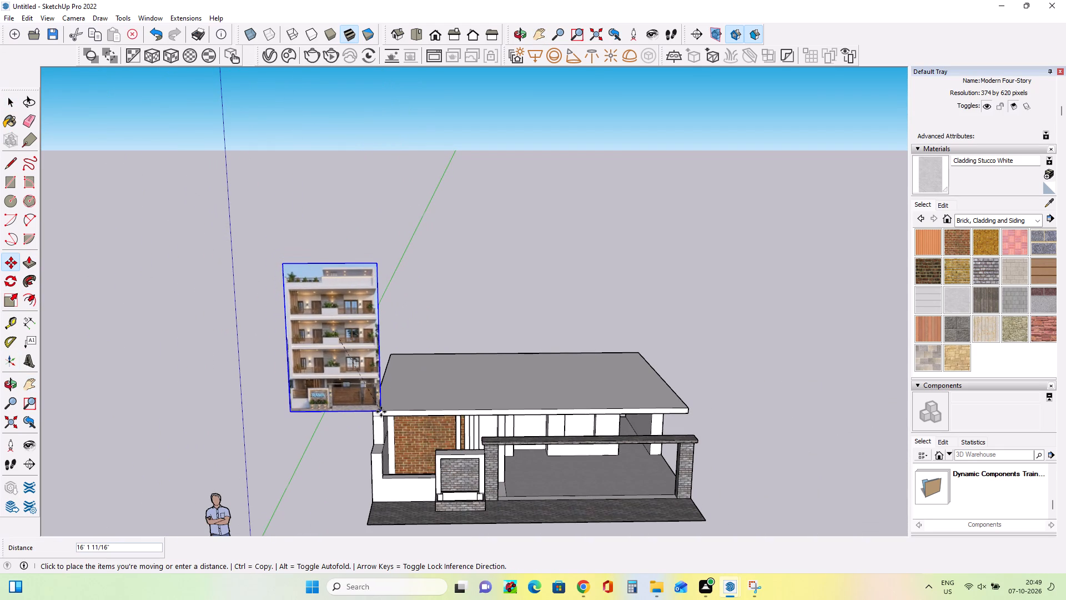
pyautogui.click(381, 412)
pyautogui.moveTo(516, 424); pyautogui.dragTo(496, 411, button='middle')
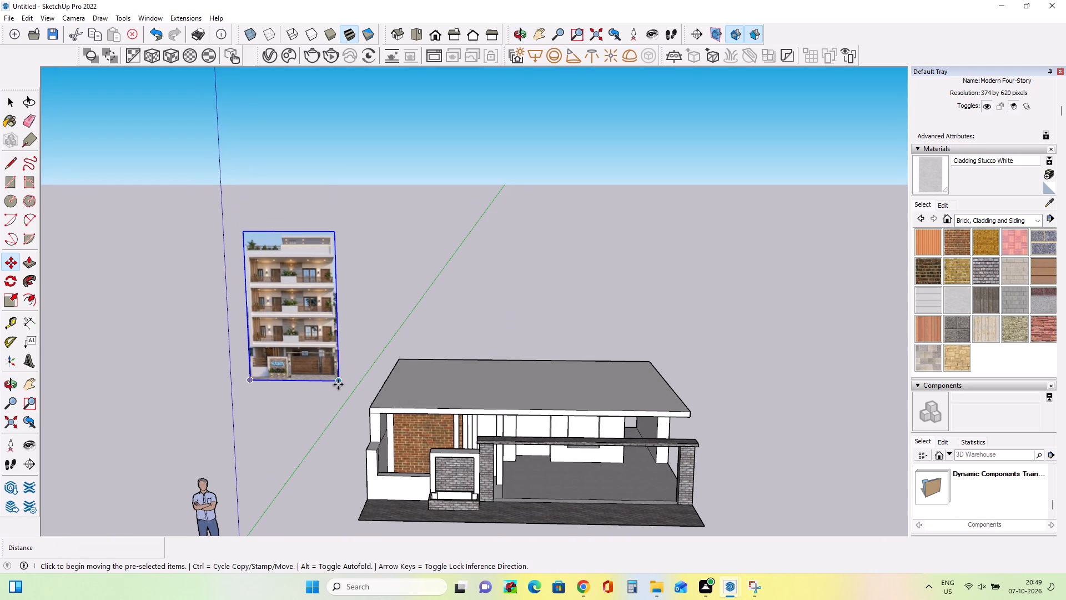
pyautogui.click(335, 383)
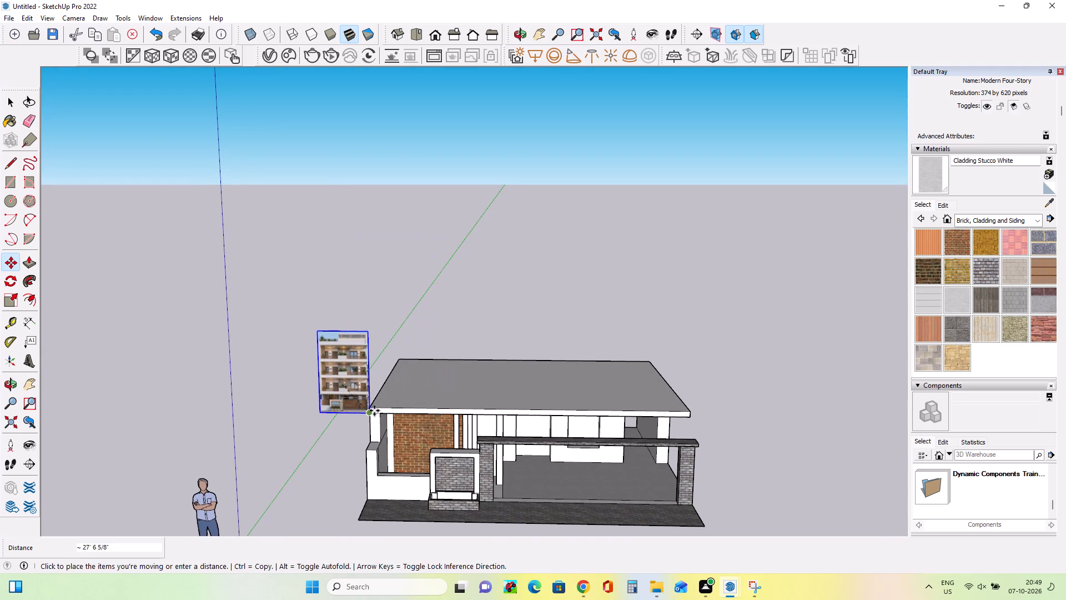
pyautogui.click(374, 411)
# Examine the first-floor balcony, railing, planter and slab band in the reference image against the modelled roof slab.
pyautogui.scroll(8, 429, 419)
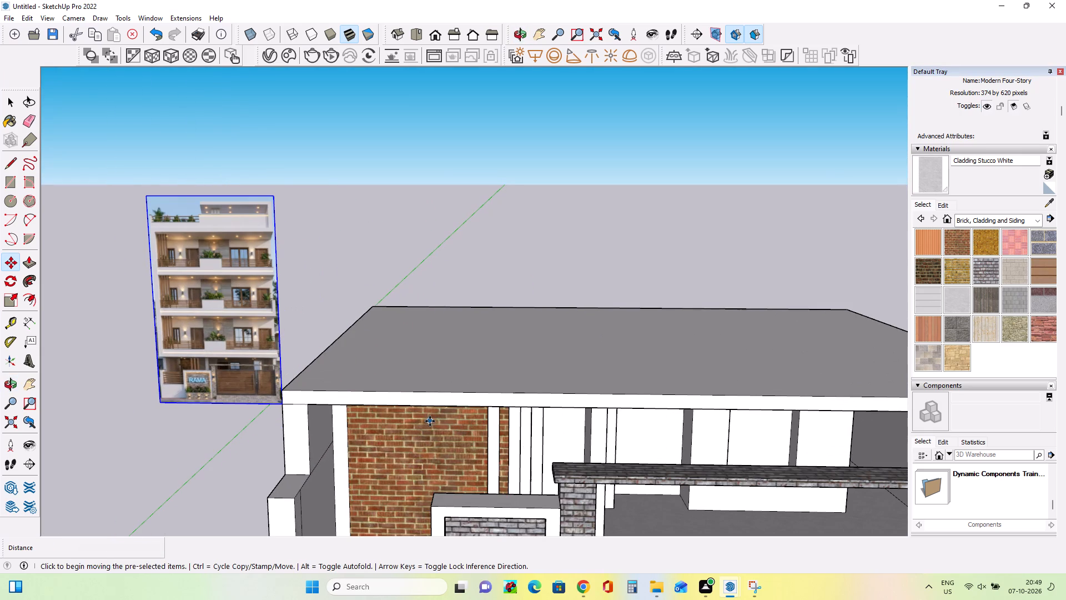
pyautogui.scroll(-3, 368, 371)
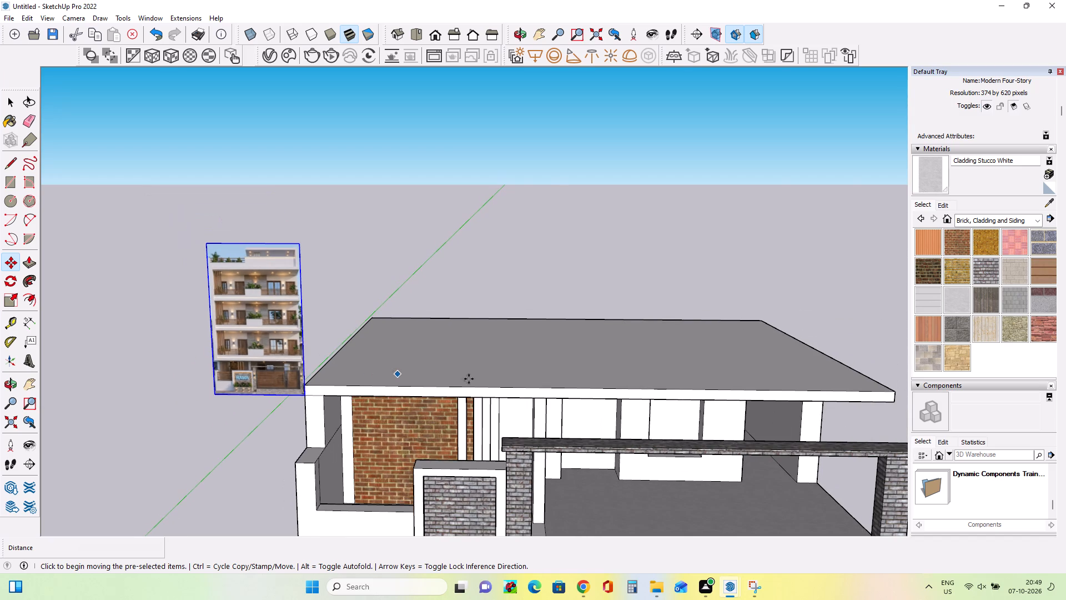
pyautogui.scroll(3, 313, 323)
pyautogui.scroll(11, 202, 348)
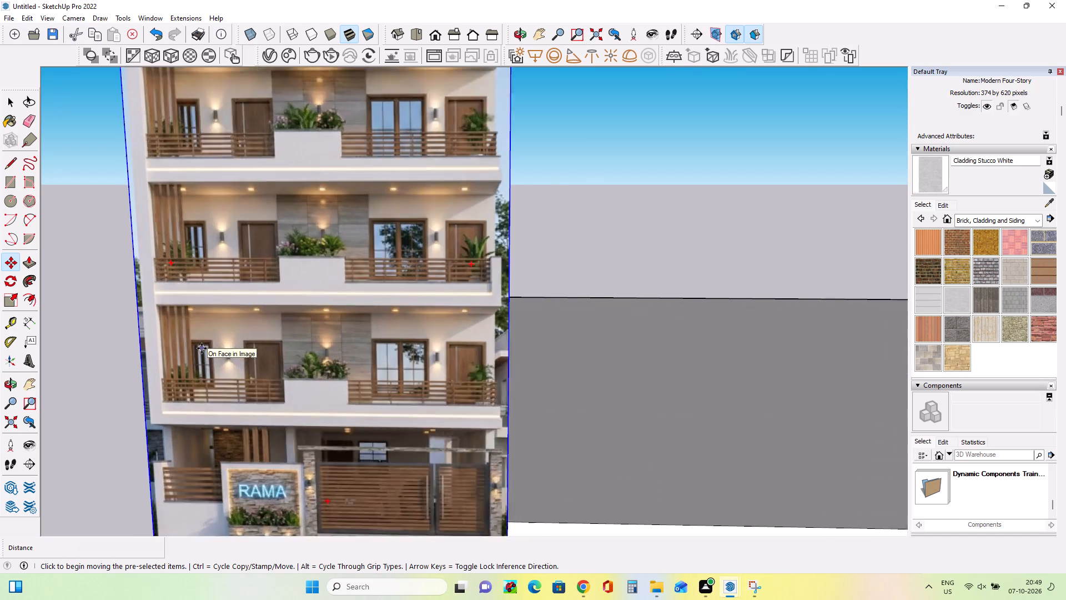
pyautogui.scroll(2, 202, 348)
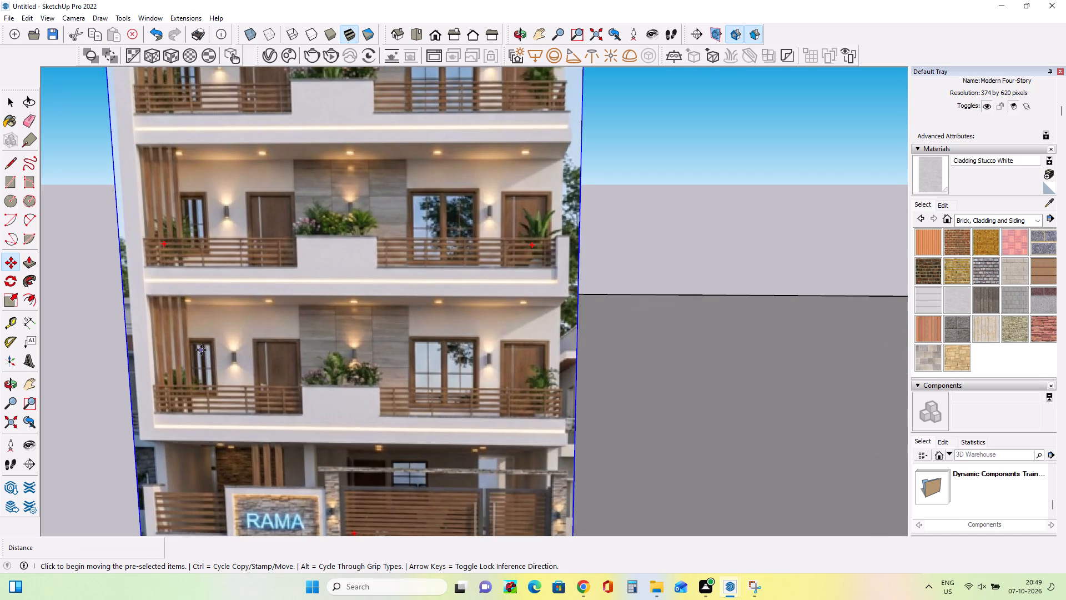
pyautogui.scroll(-6, 198, 353)
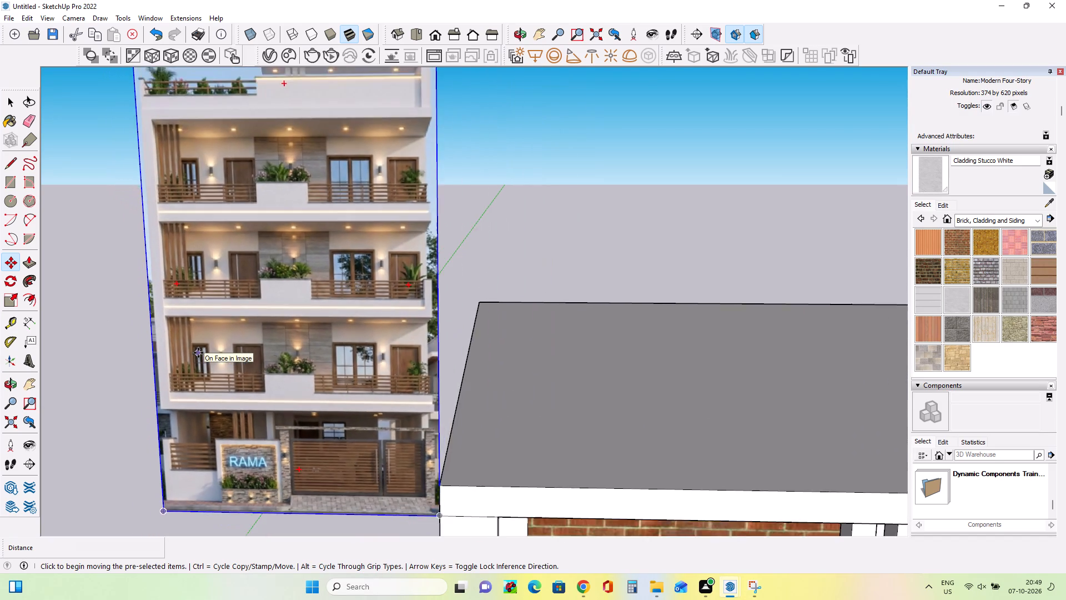
pyautogui.scroll(-11, 198, 353)
pyautogui.moveTo(399, 383); pyautogui.dragTo(392, 441, button='middle')
# Draw a full-width rectangular strip about 26' long and 1' deep on the roof slab, set back from its front edge.
pyautogui.click(14, 175)
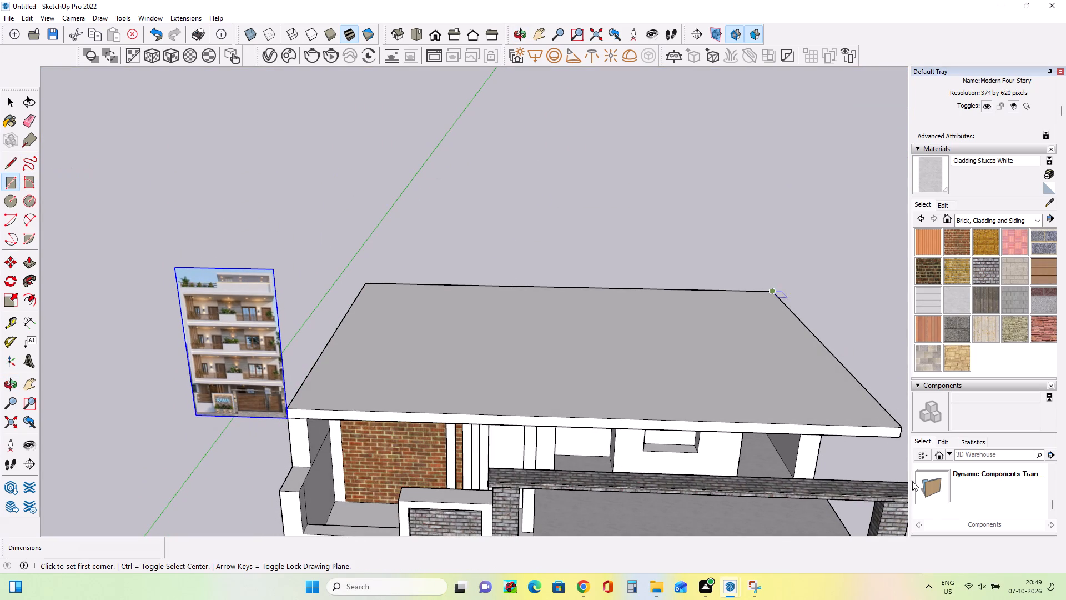
pyautogui.scroll(6, 199, 376)
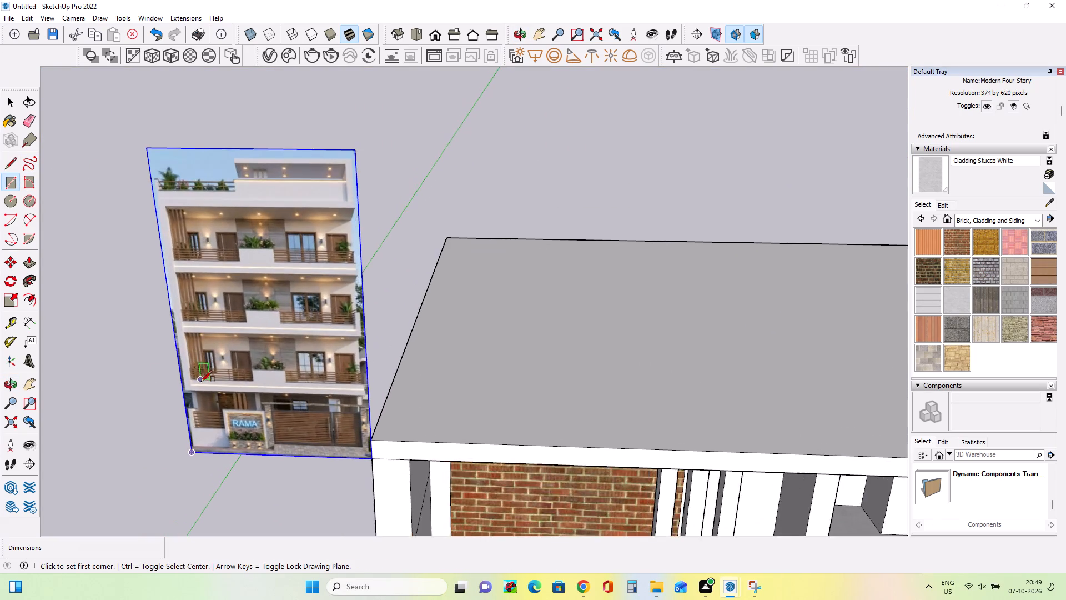
pyautogui.scroll(10, 201, 382)
pyautogui.scroll(-4, 202, 389)
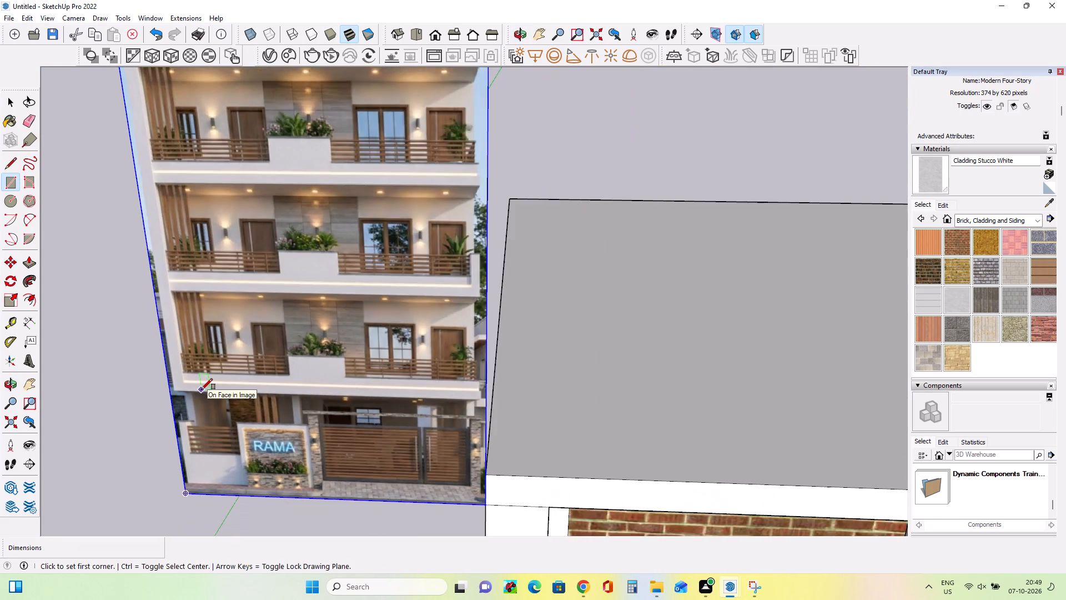
pyautogui.scroll(-19, 202, 389)
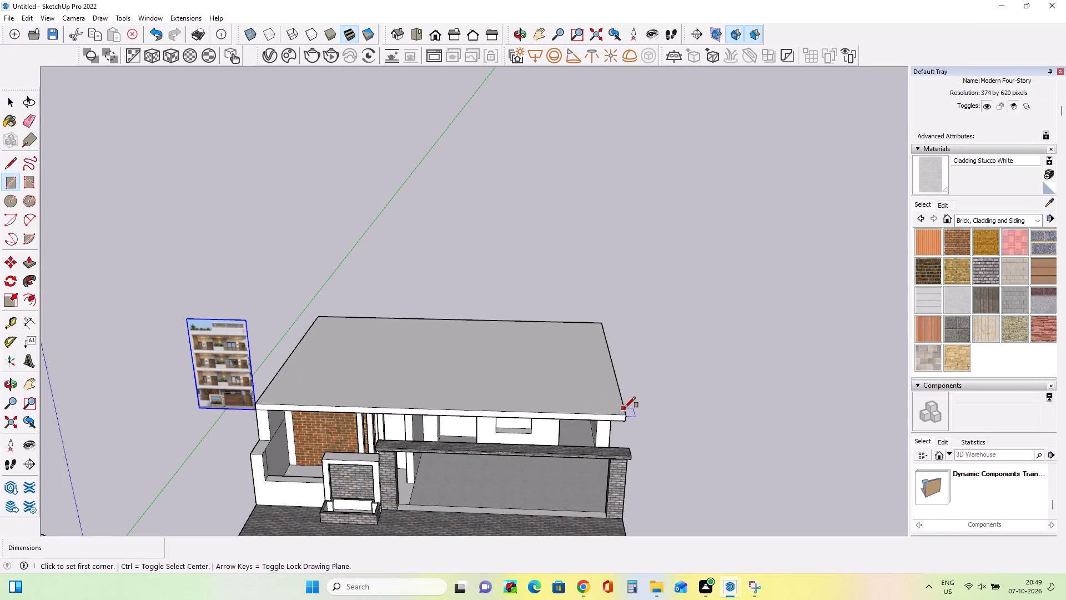
pyautogui.click(625, 408)
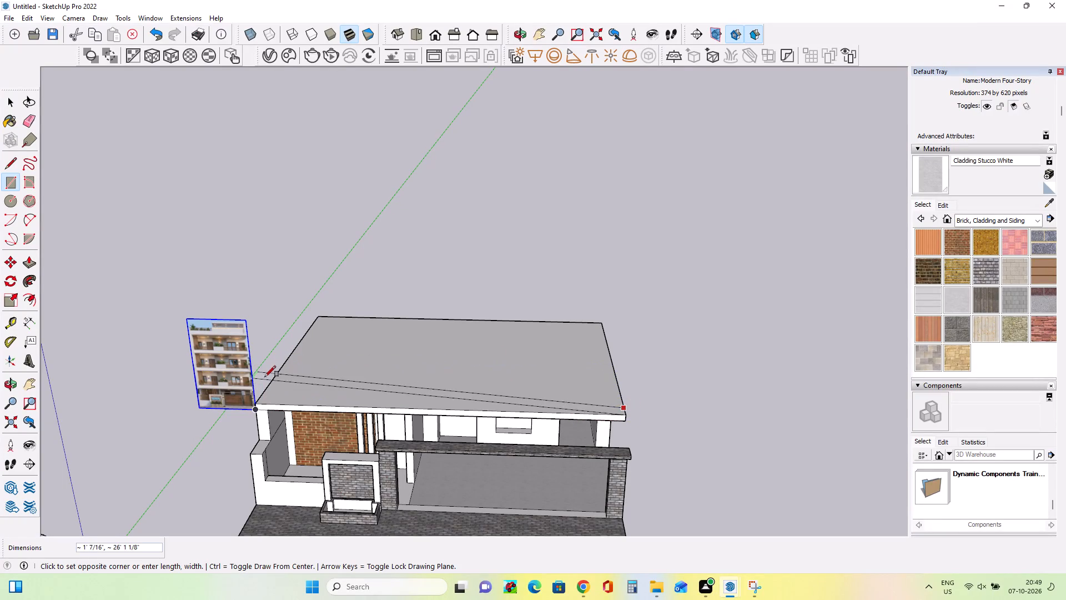
pyautogui.click(270, 388)
# Draw a small rectangle at the roof slab's front left corner as the base of a vertical post.
pyautogui.moveTo(366, 402); pyautogui.dragTo(414, 416, button='middle')
pyautogui.scroll(2, 239, 431)
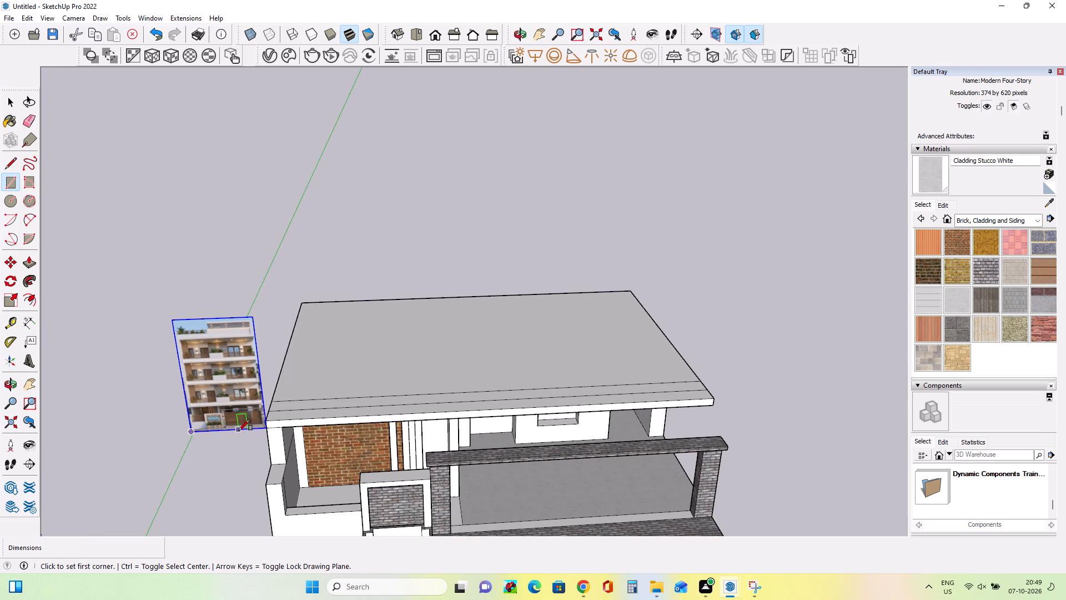
pyautogui.scroll(13, 186, 407)
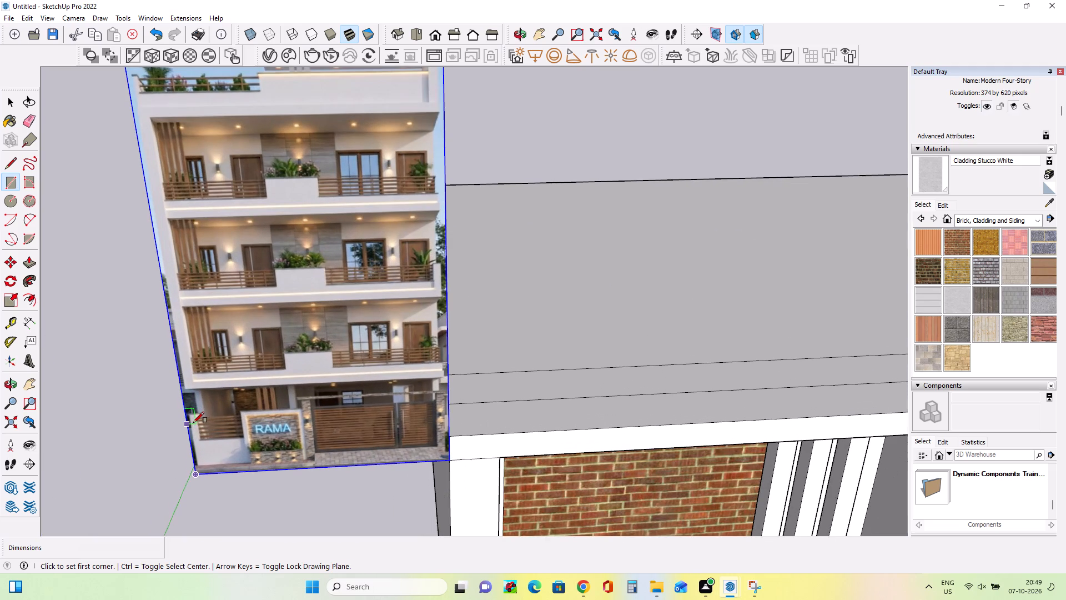
pyautogui.scroll(-3, 256, 383)
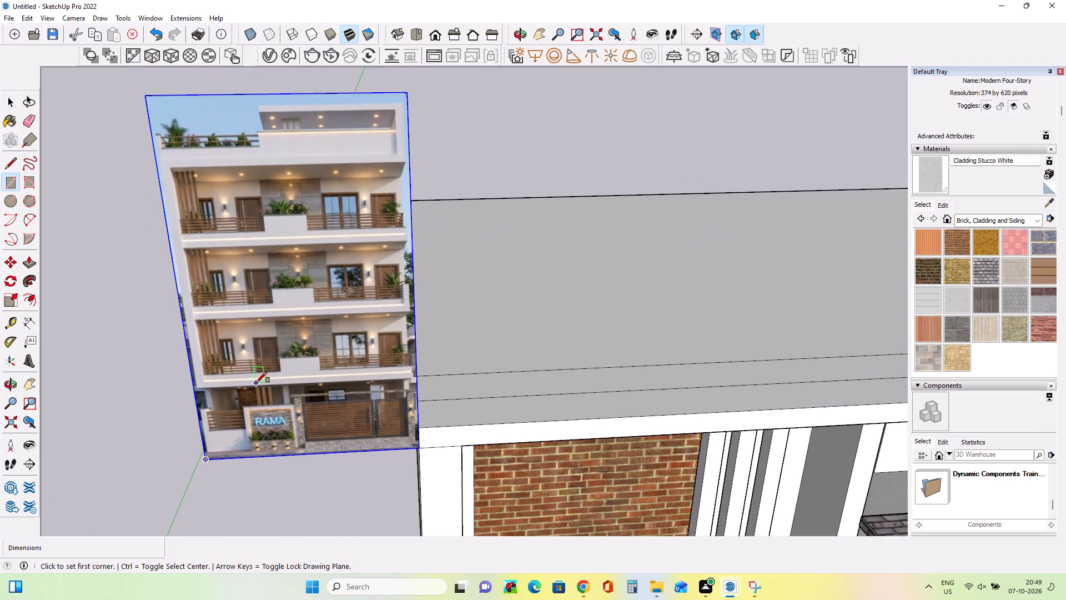
pyautogui.scroll(-4, 256, 383)
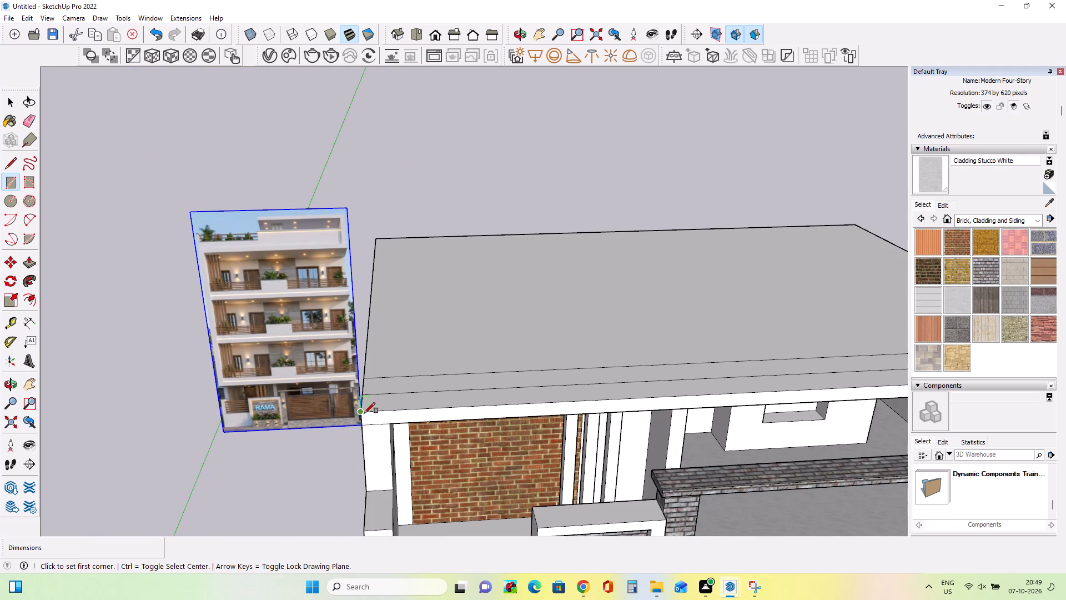
pyautogui.click(364, 413)
pyautogui.click(373, 394)
# Extrude the front left corner rectangle up about 9' 6" to form the first-floor post.
pyautogui.moveTo(457, 396); pyautogui.dragTo(455, 407, button='middle')
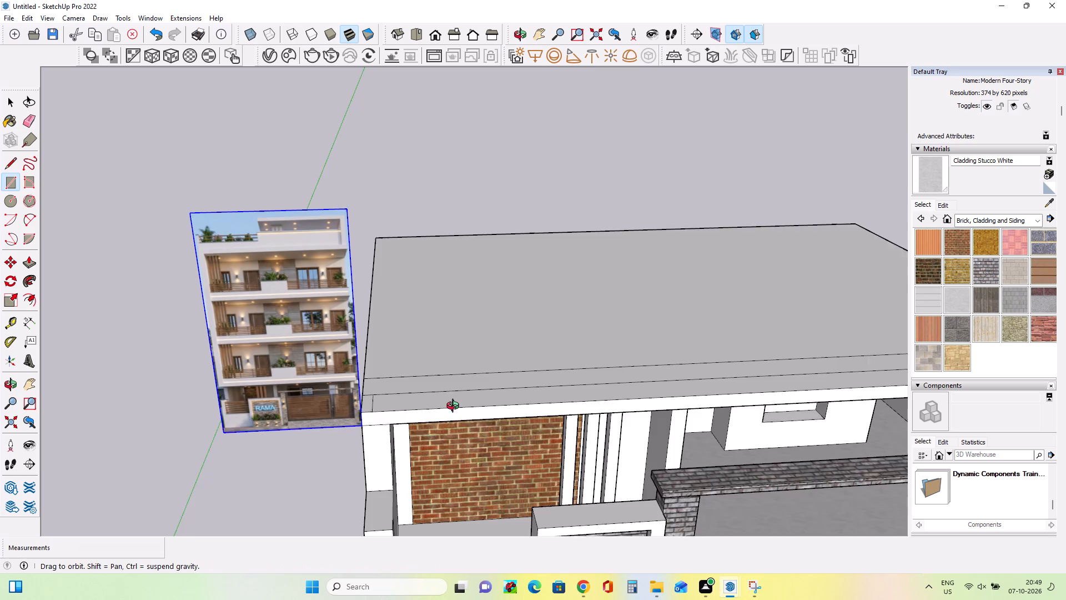
pyautogui.moveTo(455, 407); pyautogui.dragTo(452, 419, button='middle')
pyautogui.scroll(-1, 454, 413)
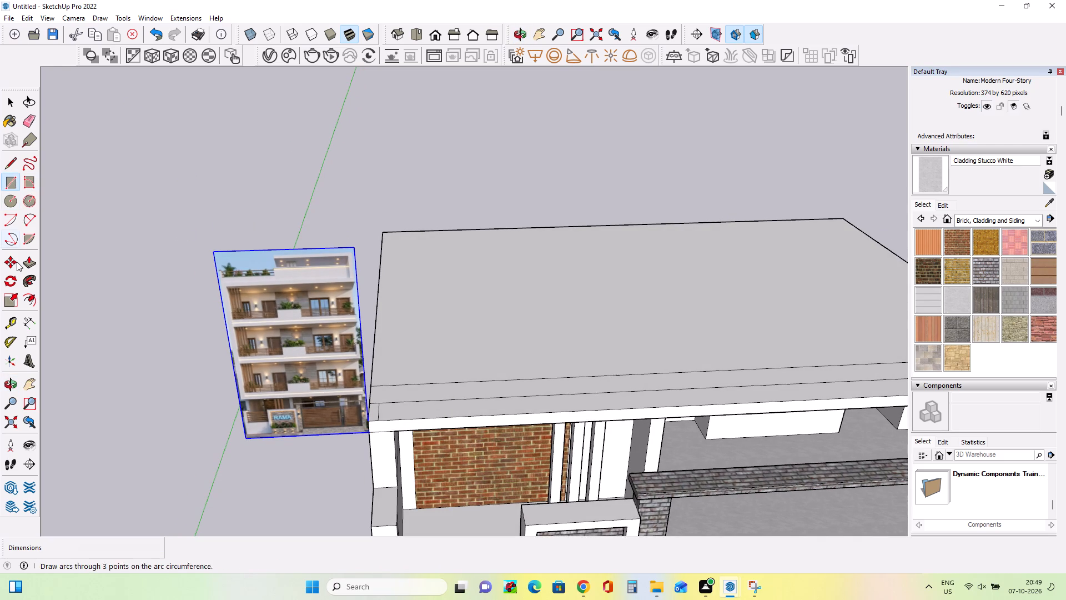
pyautogui.click(26, 263)
pyautogui.click(372, 417)
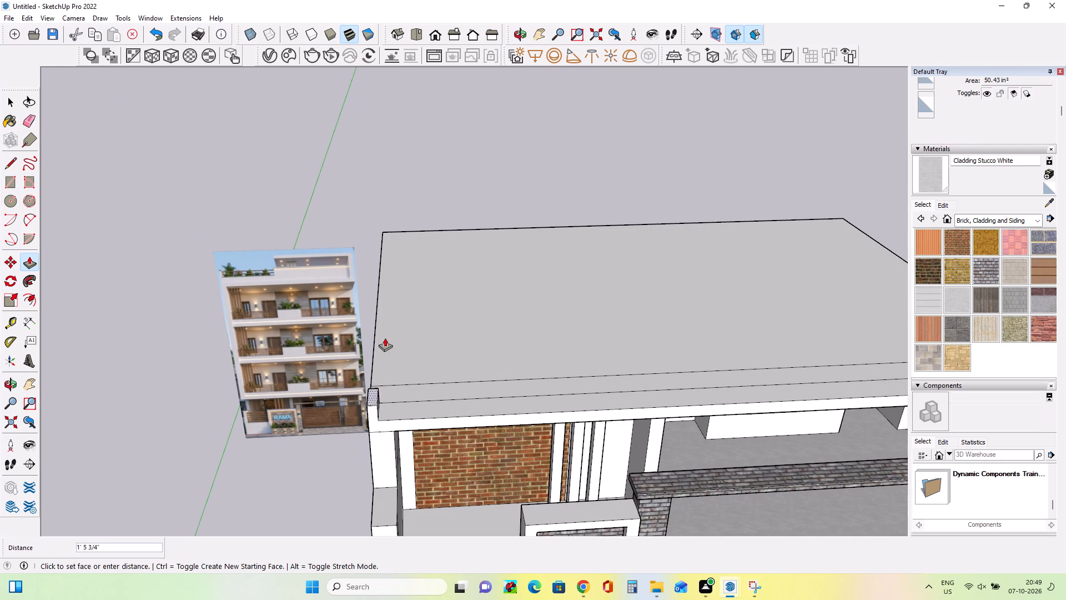
pyautogui.click(366, 141)
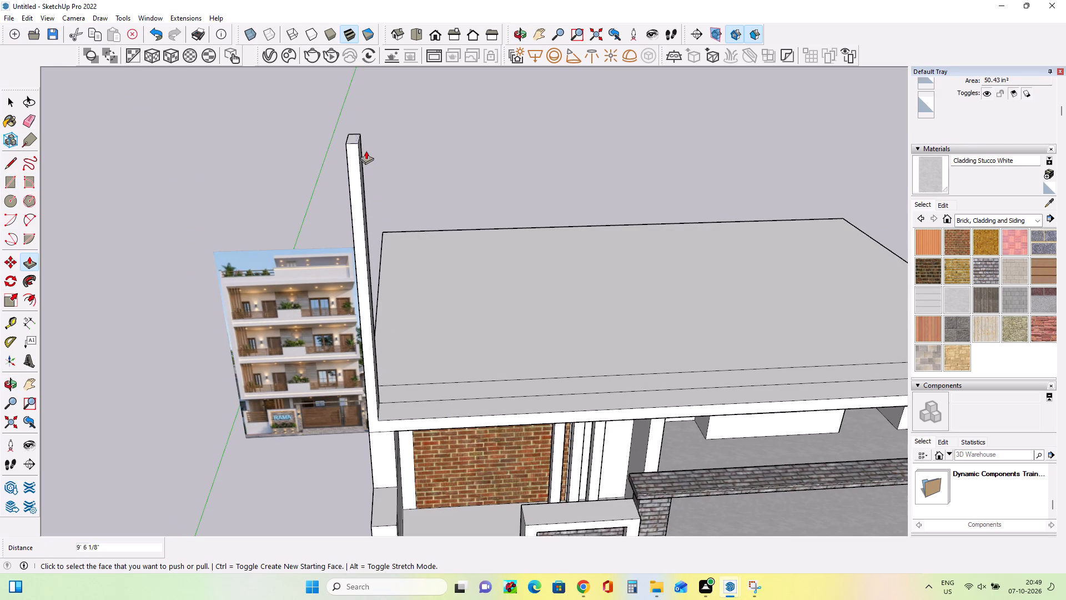
# Raise the long strip on the roof slab about 1' 5 5/8" to form the balcony parapet.
pyautogui.click(415, 388)
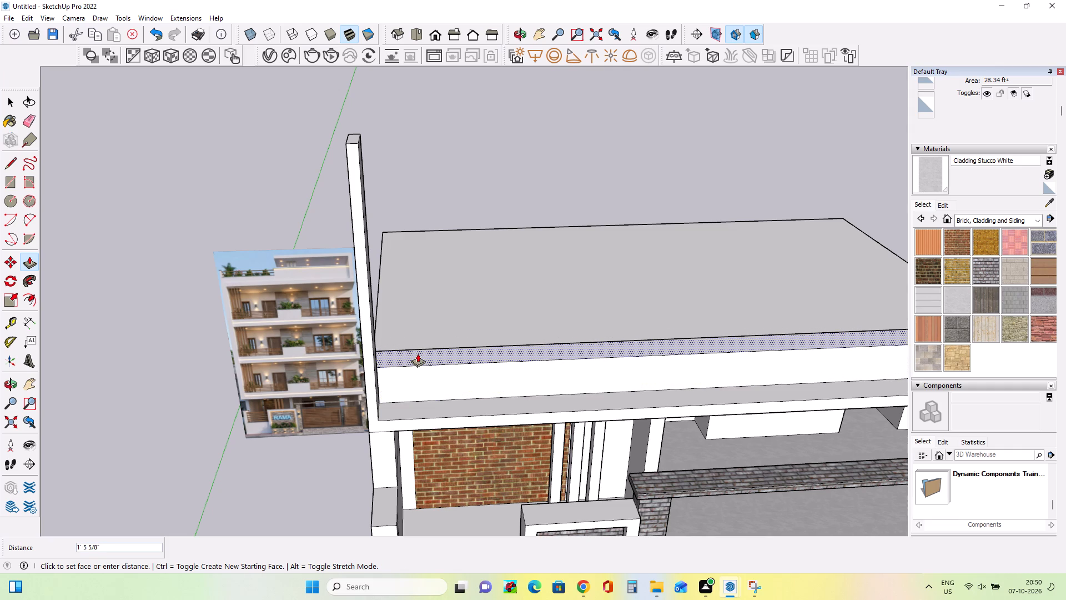
pyautogui.click(418, 353)
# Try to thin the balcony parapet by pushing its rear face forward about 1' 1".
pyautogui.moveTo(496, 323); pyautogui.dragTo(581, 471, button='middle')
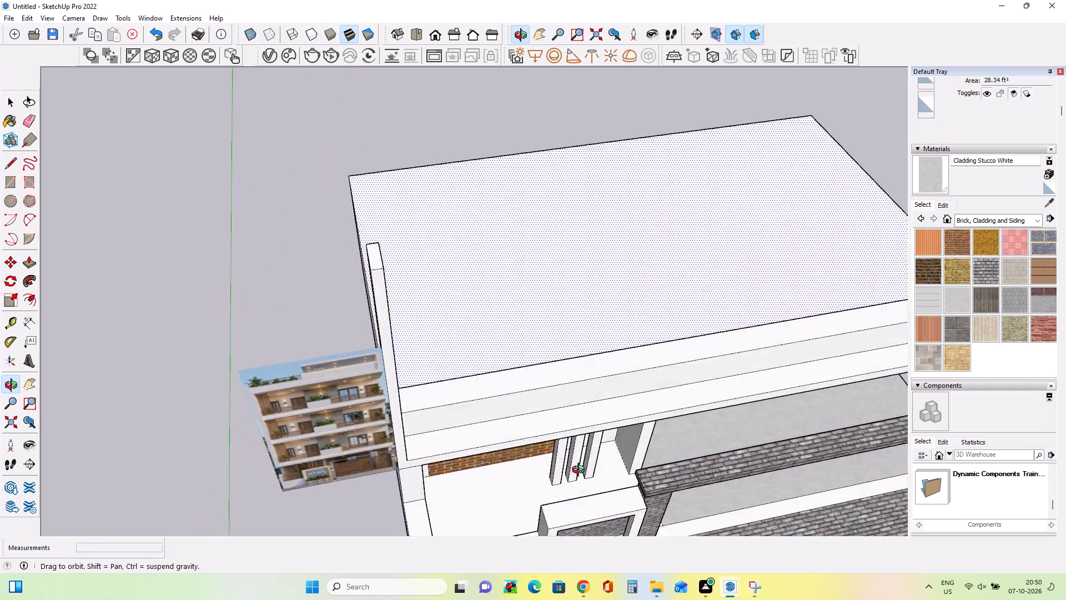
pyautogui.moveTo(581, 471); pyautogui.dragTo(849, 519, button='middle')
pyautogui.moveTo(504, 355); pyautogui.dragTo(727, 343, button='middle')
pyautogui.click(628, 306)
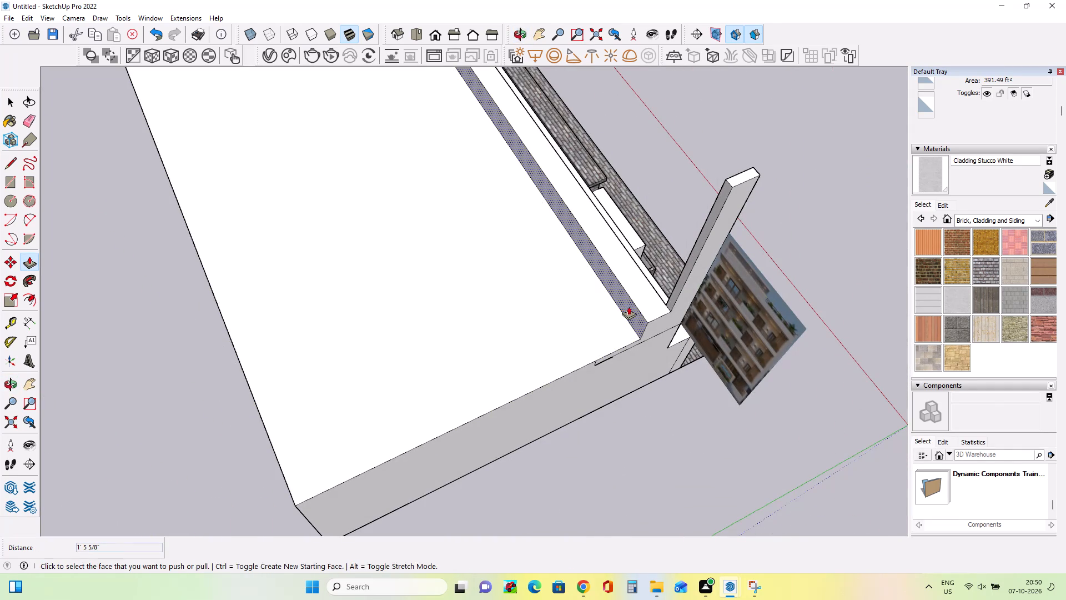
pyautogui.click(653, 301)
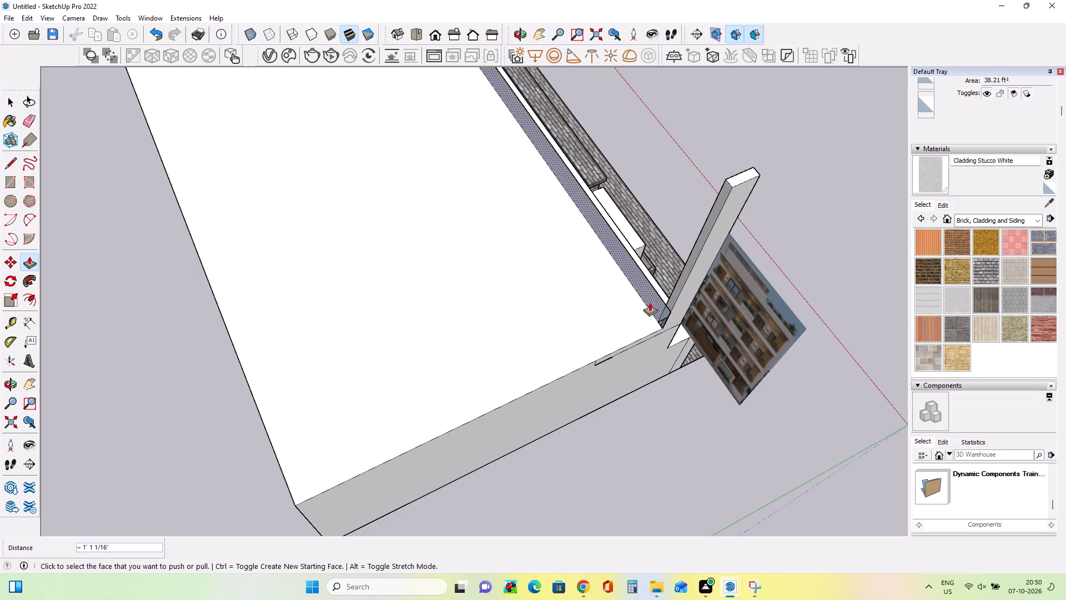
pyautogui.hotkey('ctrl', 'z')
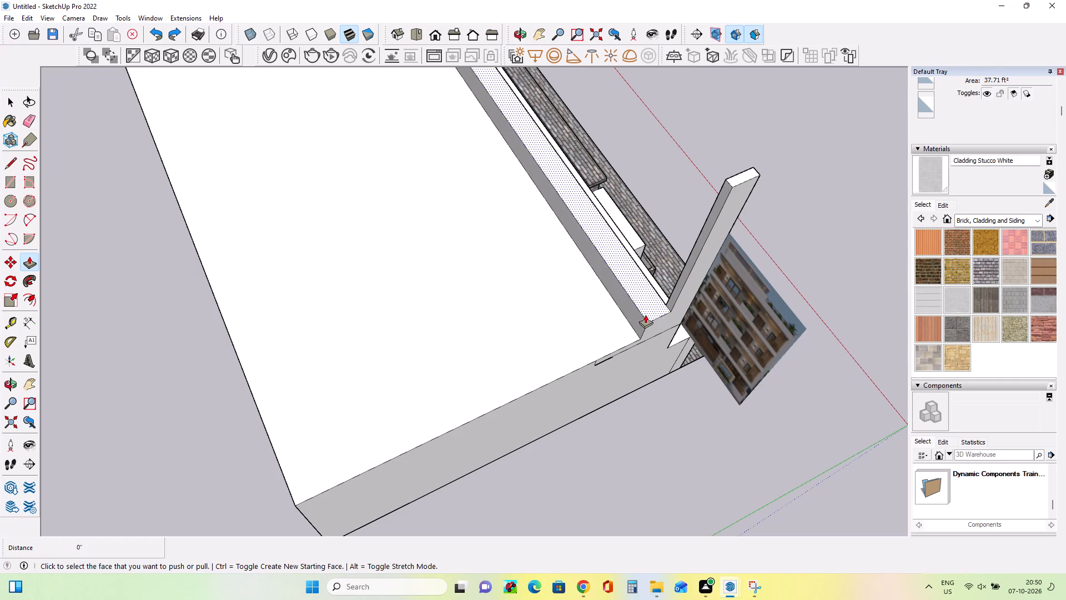
# Thin the balcony parapet by pushing its rear face forward about 7 1/8".
pyautogui.click(637, 322)
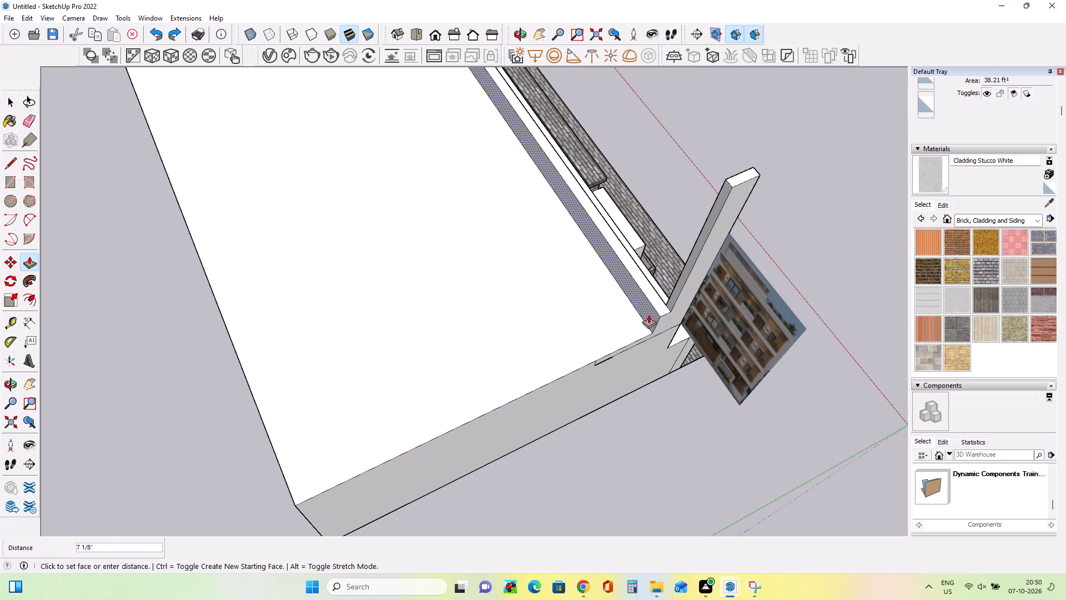
pyautogui.click(648, 314)
# Pull the balcony parapet's front face forward about 4 1/16" toward the slab's front edge.
pyautogui.moveTo(655, 343); pyautogui.dragTo(123, 287, button='middle')
pyautogui.moveTo(419, 309); pyautogui.dragTo(348, 313, button='middle')
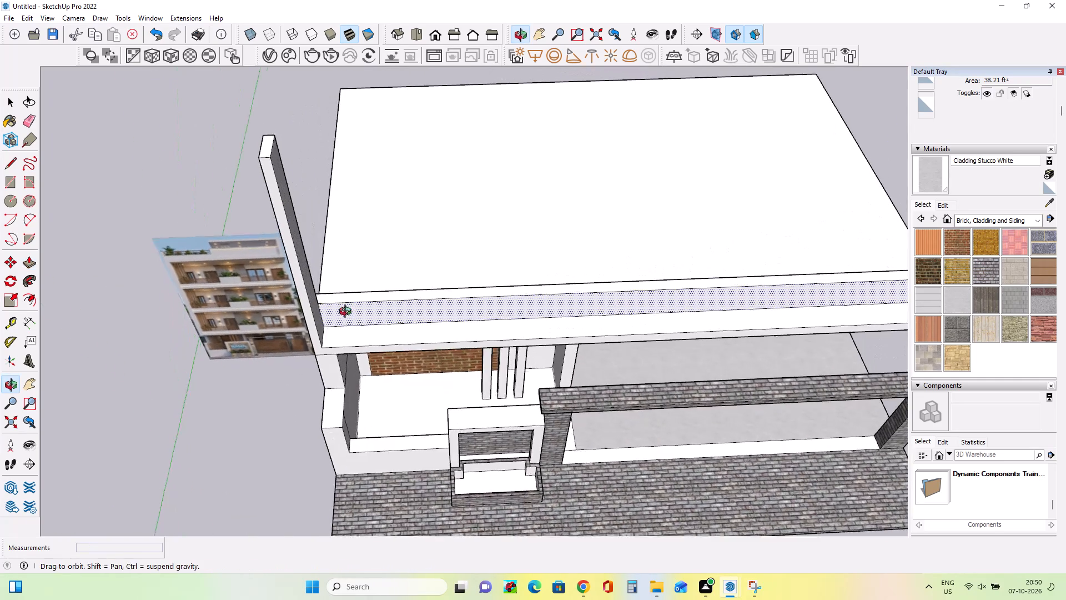
pyautogui.moveTo(348, 313); pyautogui.dragTo(346, 312, button='middle')
pyautogui.click(351, 309)
pyautogui.click(351, 316)
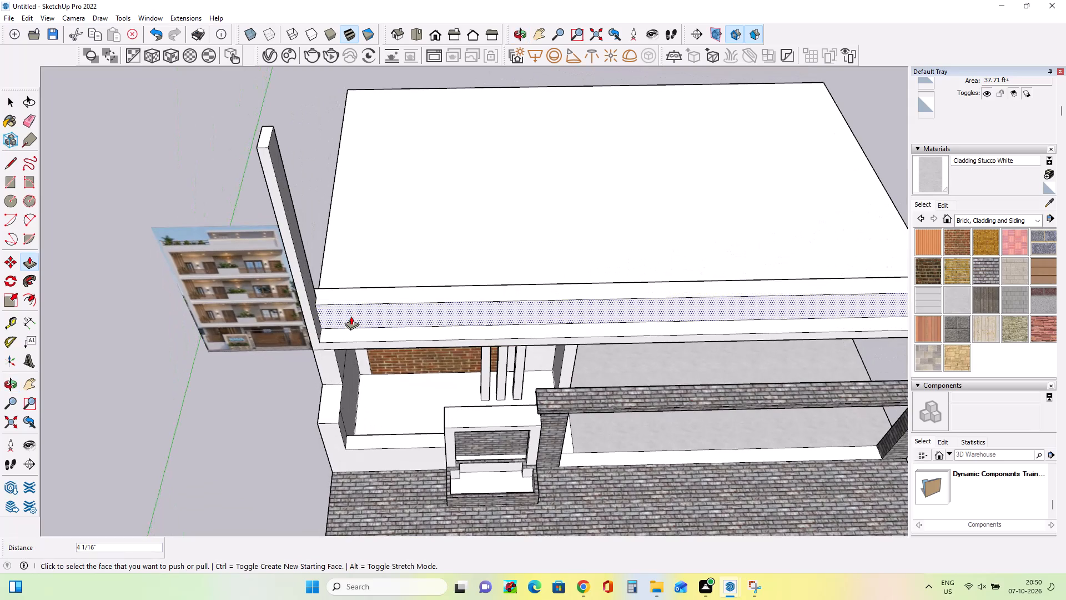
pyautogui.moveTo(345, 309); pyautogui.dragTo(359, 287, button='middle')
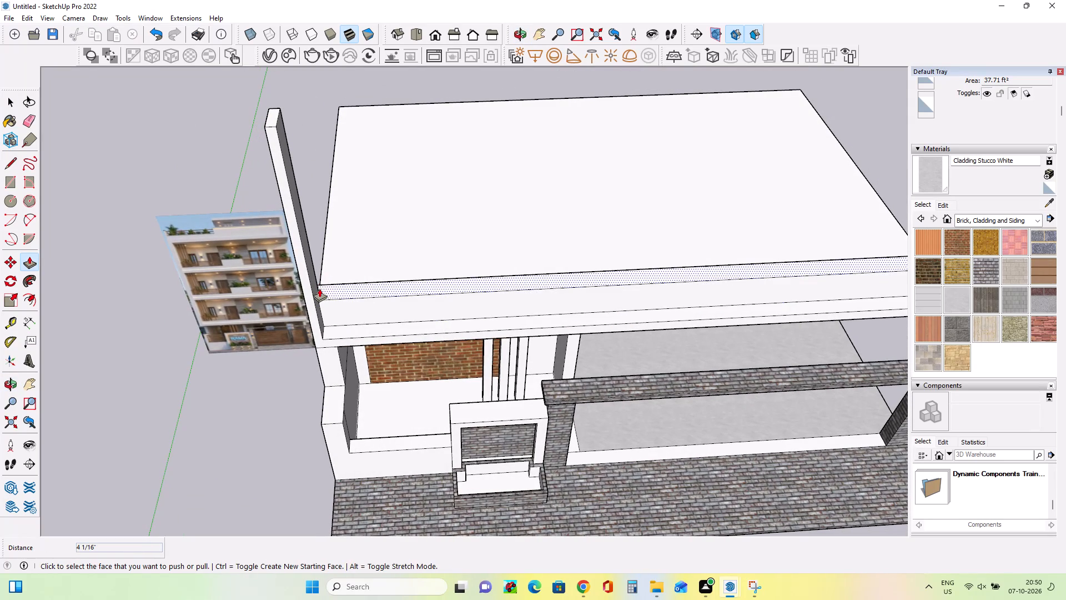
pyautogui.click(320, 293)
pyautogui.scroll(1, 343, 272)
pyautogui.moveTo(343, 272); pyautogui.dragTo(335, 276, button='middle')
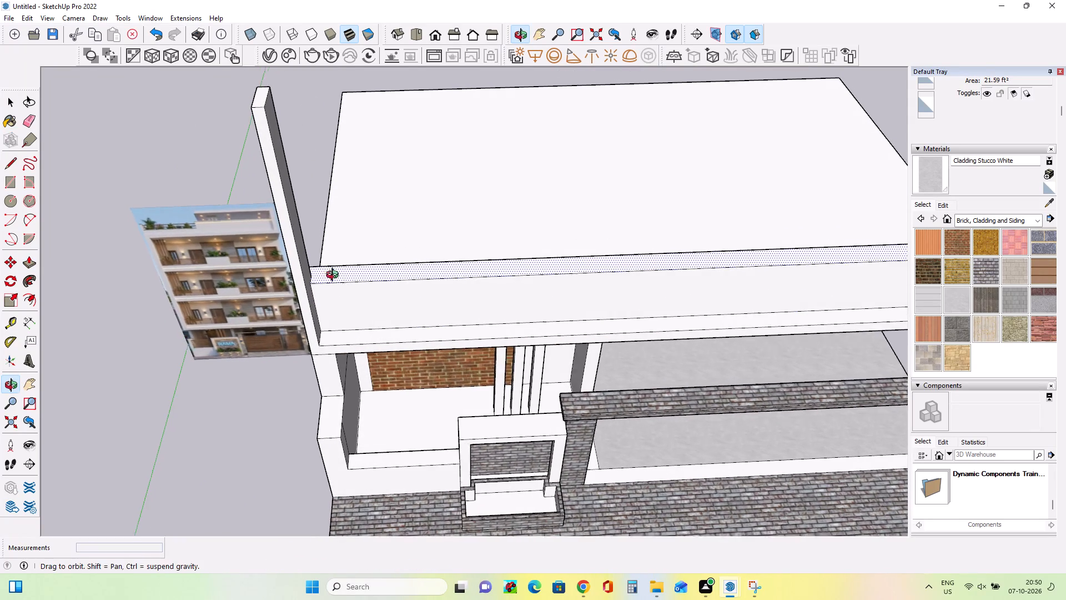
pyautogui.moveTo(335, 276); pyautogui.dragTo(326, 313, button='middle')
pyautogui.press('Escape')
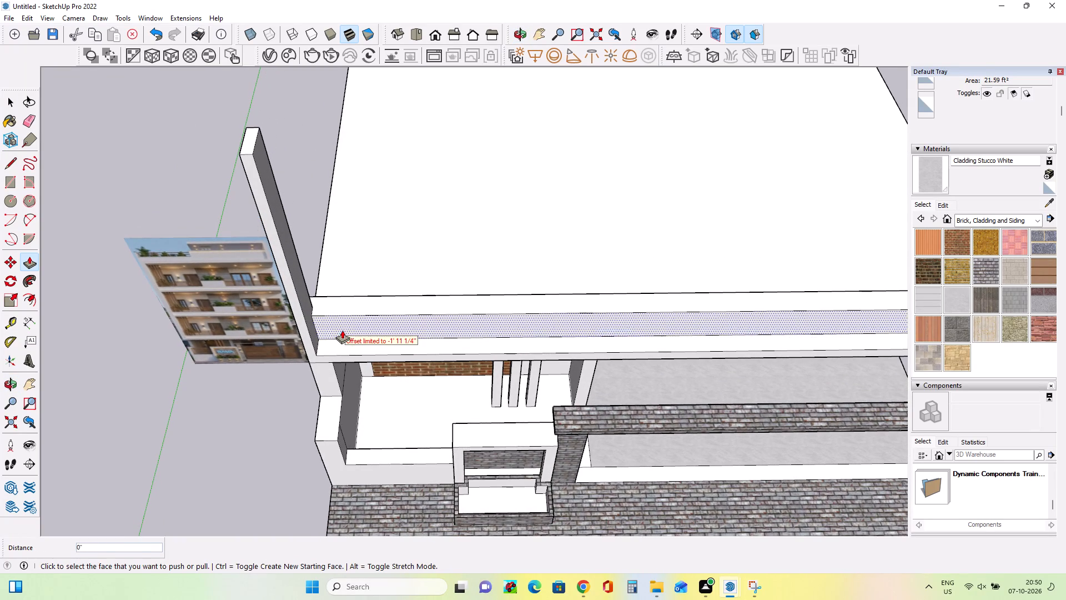
# Widen the front left corner post by pulling its inner side face out about 2 11/16".
pyautogui.click(308, 314)
pyautogui.click(314, 313)
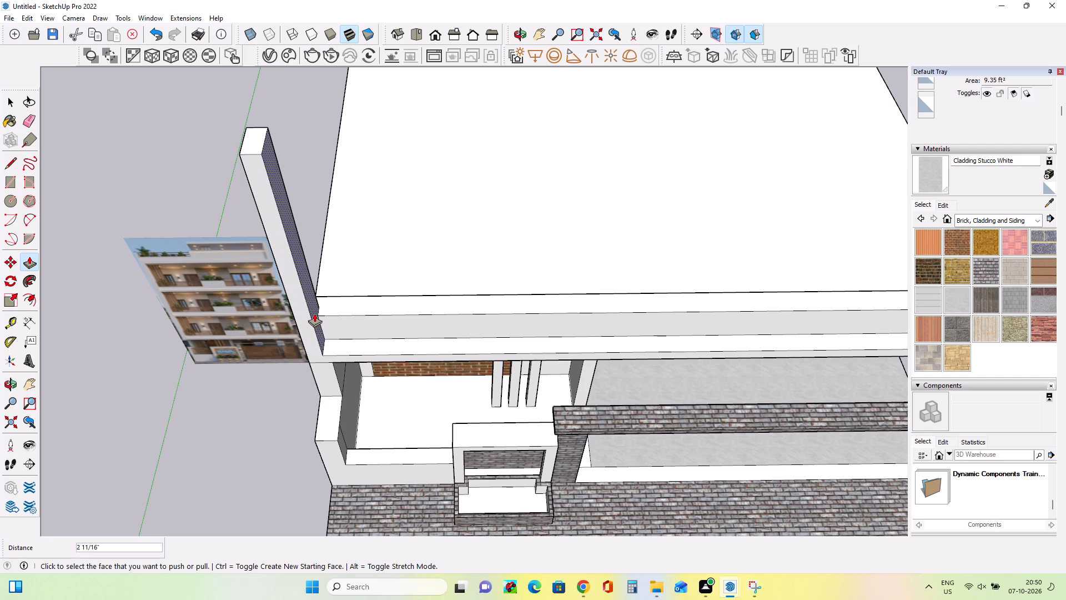
# Thin the balcony parapet again by pushing its rear face forward about 3 3/8".
pyautogui.moveTo(380, 364); pyautogui.dragTo(417, 233, button='middle')
pyautogui.scroll(-6, 417, 232)
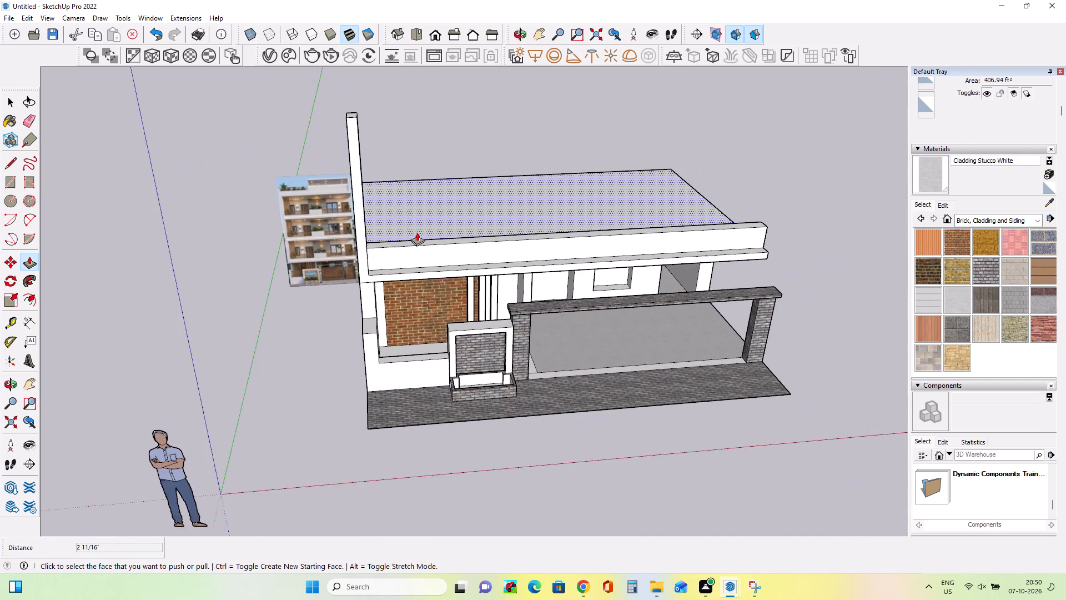
pyautogui.moveTo(497, 177); pyautogui.dragTo(487, 227, button='middle')
pyautogui.moveTo(492, 221); pyautogui.dragTo(677, 356, button='middle')
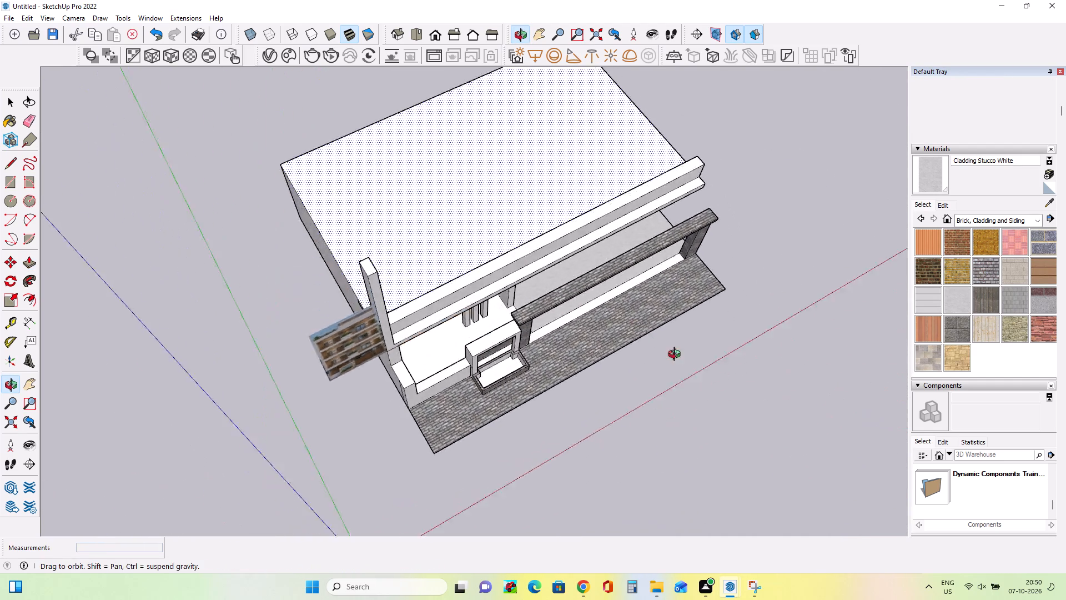
pyautogui.moveTo(677, 356); pyautogui.dragTo(741, 334, button='middle')
pyautogui.moveTo(398, 272); pyautogui.dragTo(638, 289, button='middle')
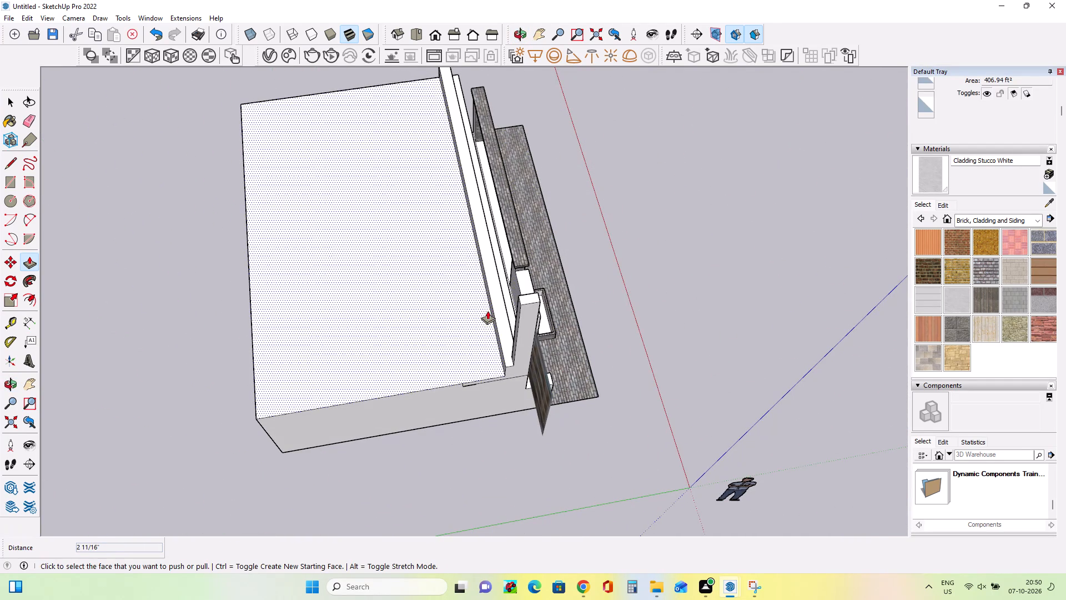
pyautogui.moveTo(487, 311); pyautogui.dragTo(611, 276, button='middle')
pyautogui.click(536, 313)
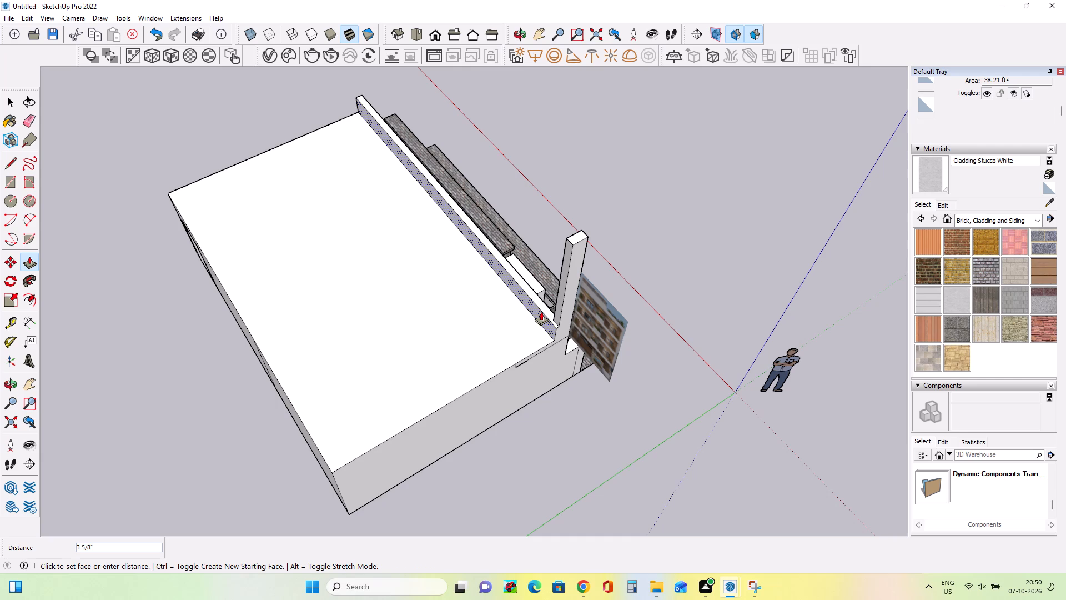
pyautogui.click(541, 312)
# Compare the balcony parapet with the reference image and push its rear face forward another 1 3/4" or so.
pyautogui.moveTo(656, 312); pyautogui.dragTo(67, 203, button='middle')
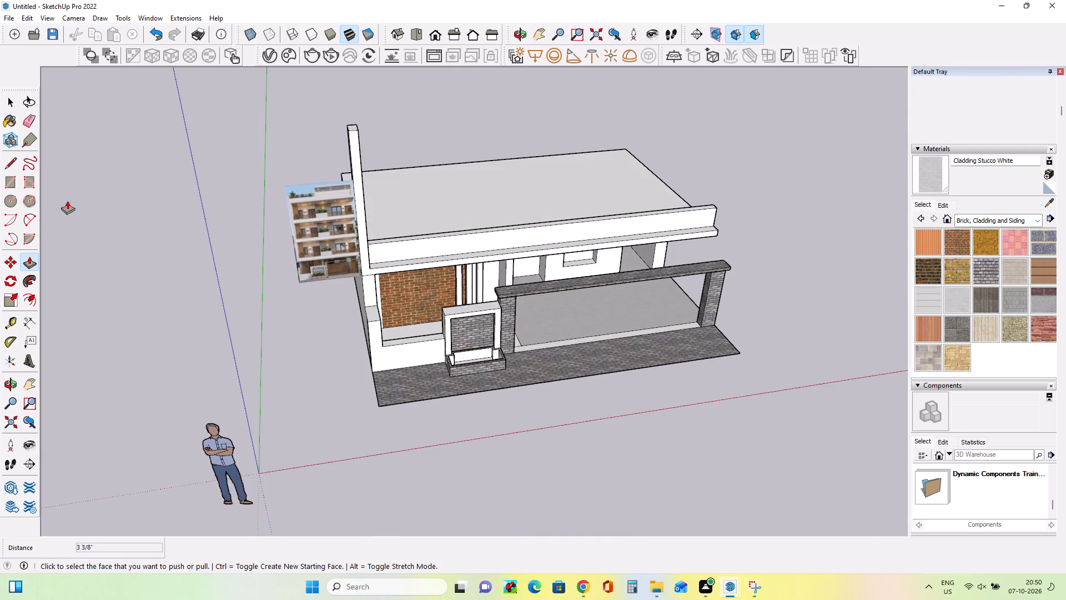
pyautogui.moveTo(420, 204); pyautogui.dragTo(334, 213, button='middle')
pyautogui.scroll(2, 467, 243)
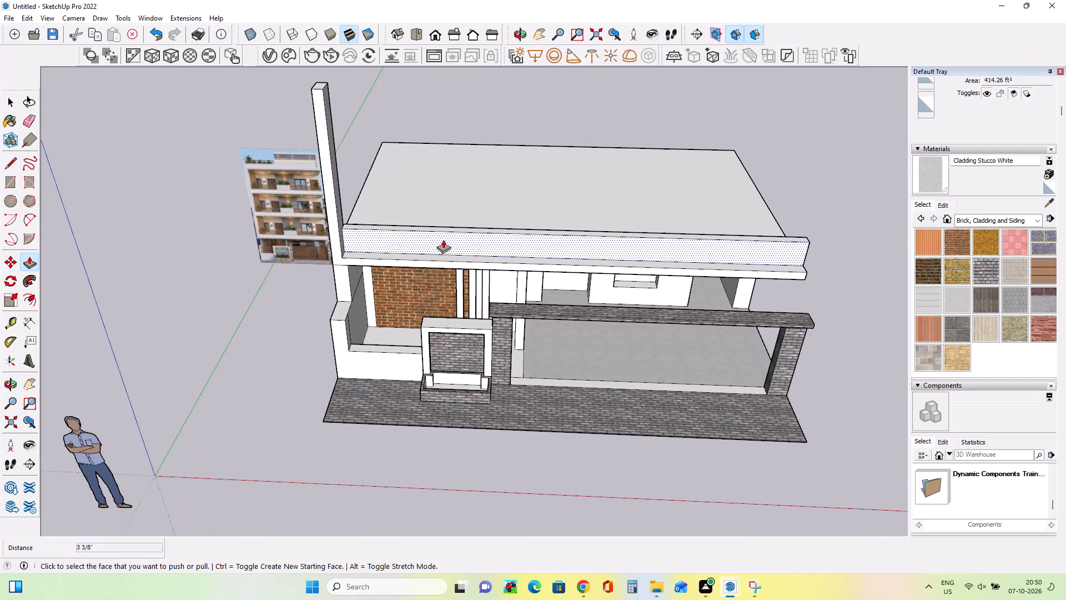
pyautogui.scroll(5, 206, 228)
pyautogui.scroll(9, 359, 216)
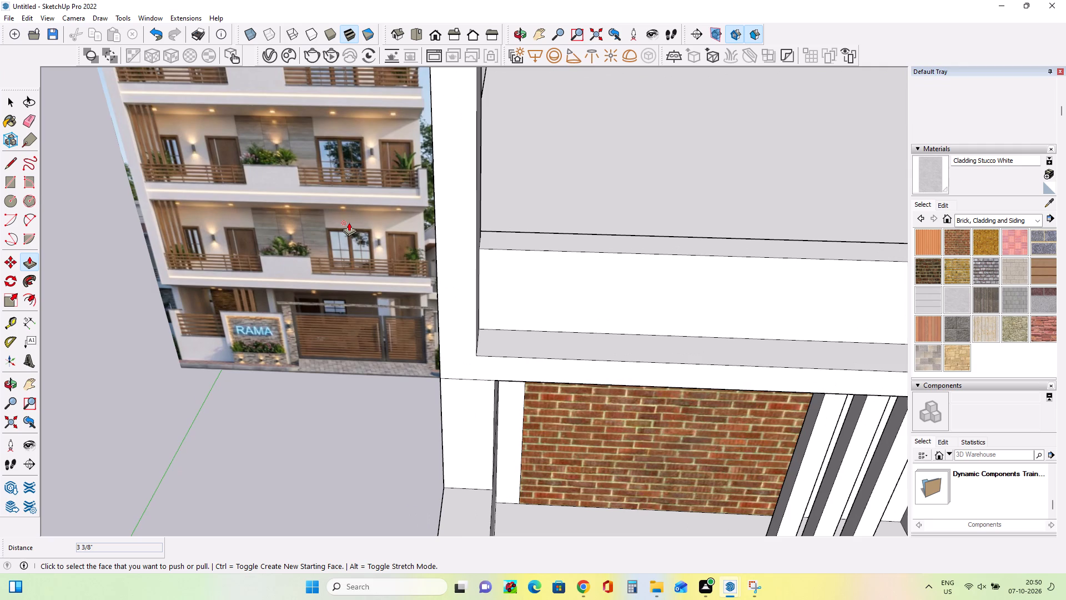
pyautogui.scroll(-15, 329, 212)
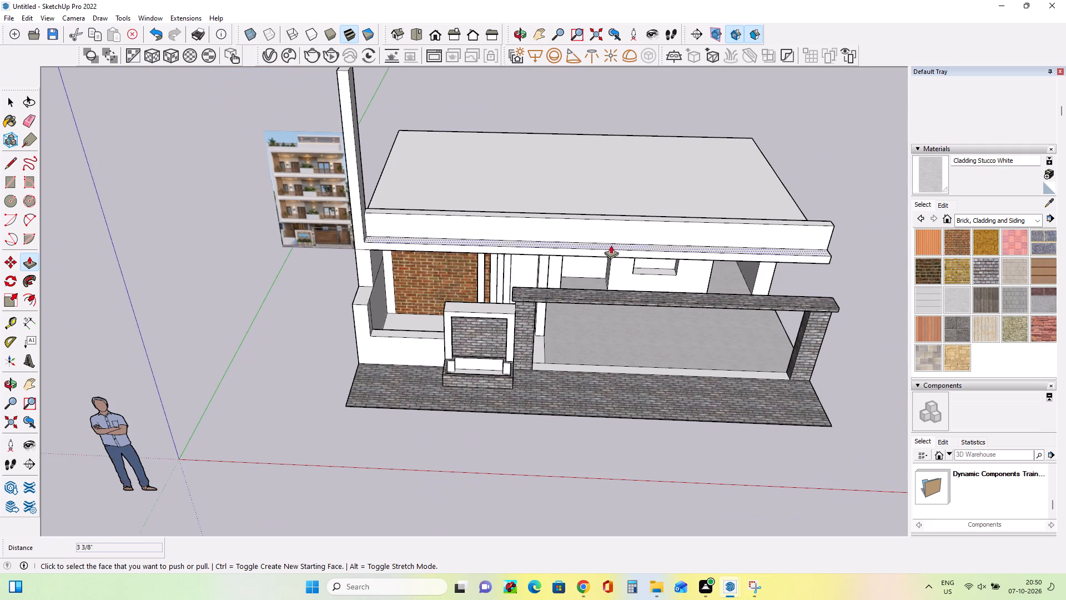
pyautogui.moveTo(603, 223); pyautogui.dragTo(612, 242, button='middle')
pyautogui.scroll(-1, 609, 234)
pyautogui.moveTo(495, 205); pyautogui.dragTo(515, 340, button='middle')
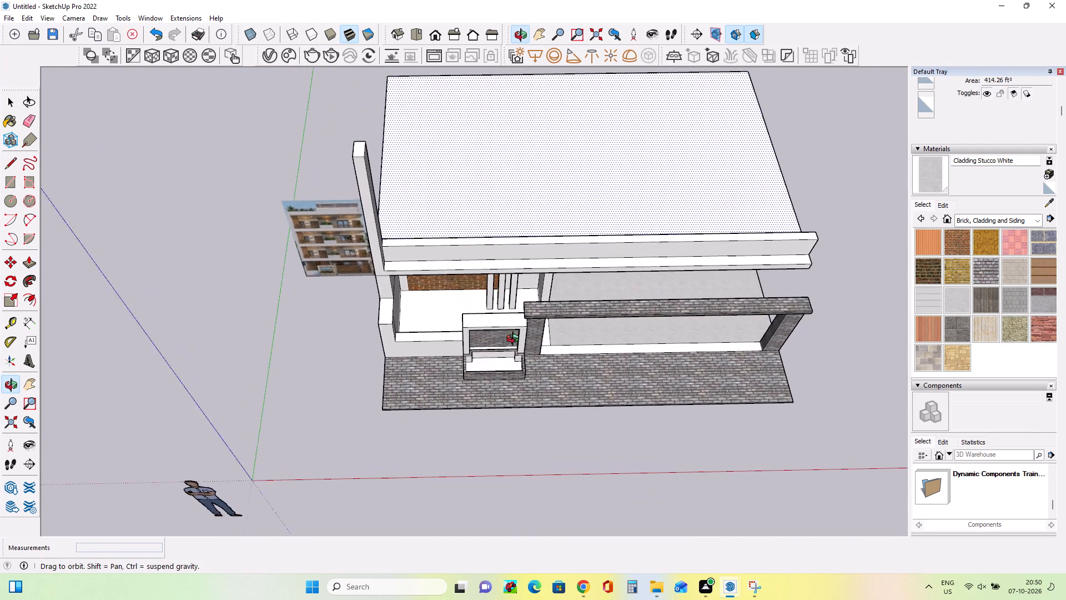
pyautogui.moveTo(515, 340); pyautogui.dragTo(516, 353, button='middle')
pyautogui.moveTo(500, 225); pyautogui.dragTo(527, 418, button='middle')
pyautogui.moveTo(500, 292); pyautogui.dragTo(515, 352, button='middle')
pyautogui.click(502, 315)
pyautogui.click(502, 317)
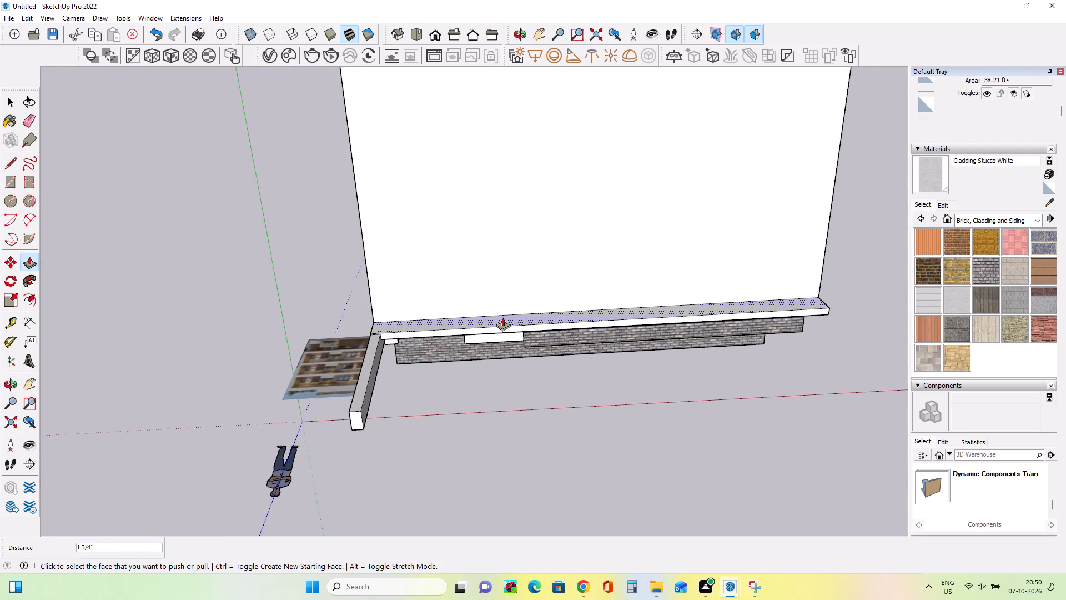
# Mark off a middle section of the balcony parapet's top face with two short cross lines, about 4 7/8" long.
pyautogui.moveTo(521, 391); pyautogui.dragTo(509, 83, button='middle')
pyautogui.moveTo(490, 294); pyautogui.dragTo(466, 207, button='middle')
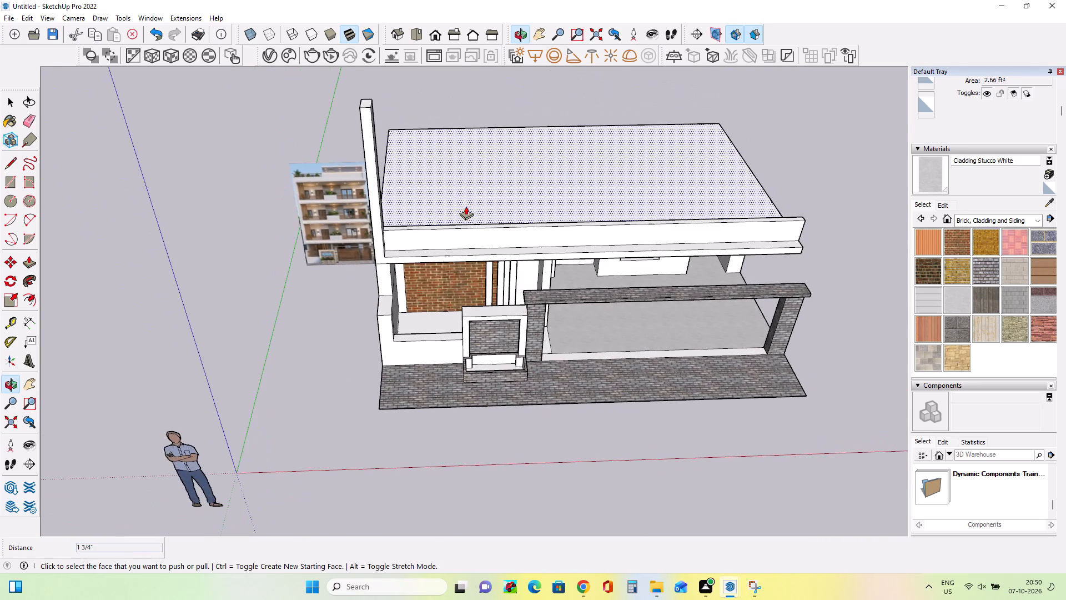
pyautogui.scroll(7, 416, 237)
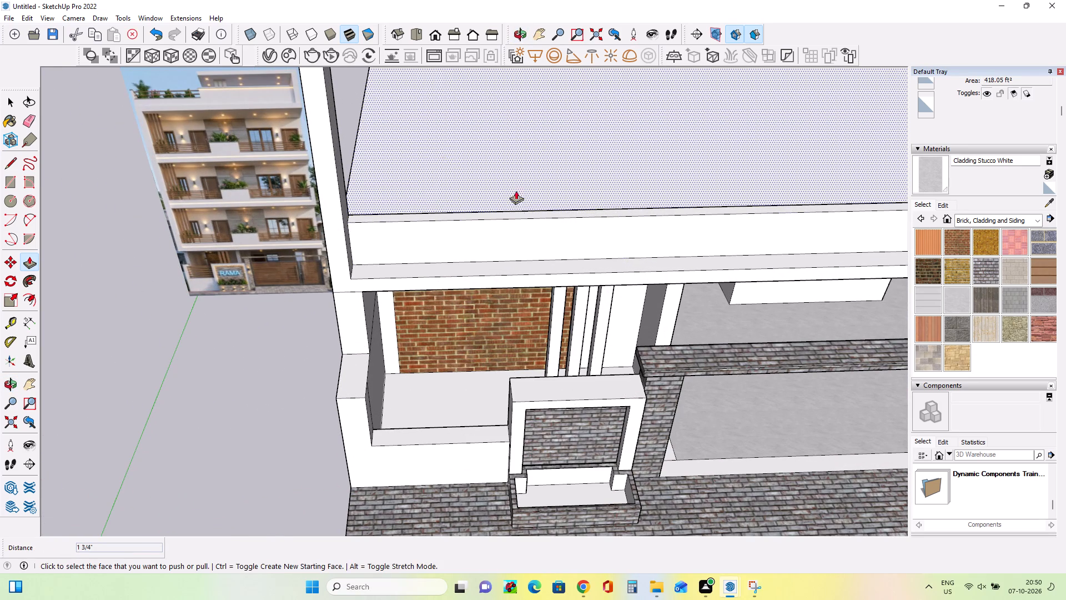
pyautogui.scroll(-6, 515, 216)
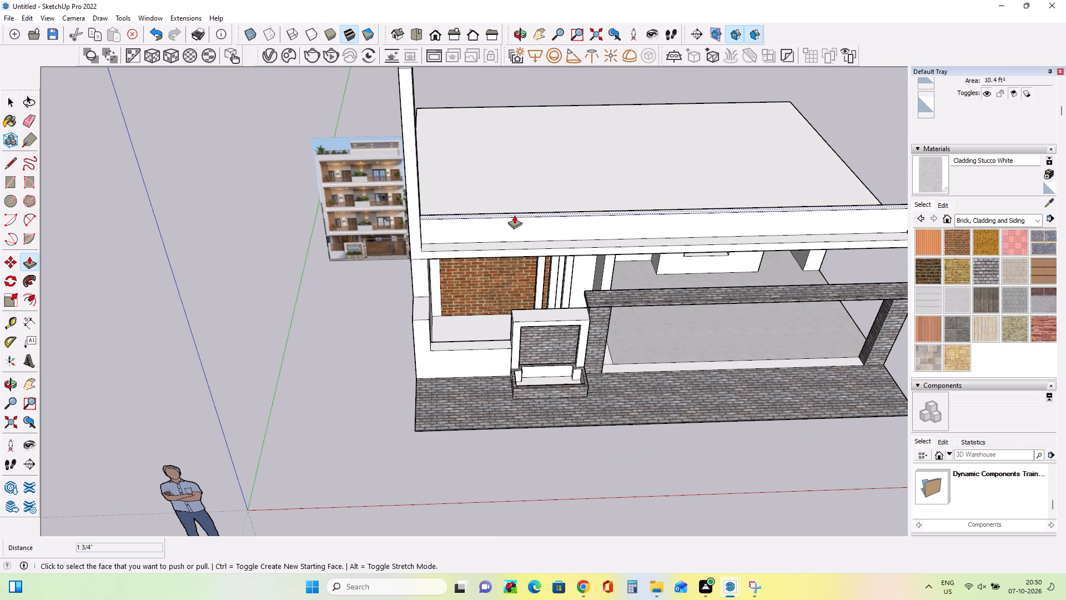
pyautogui.scroll(3, 514, 215)
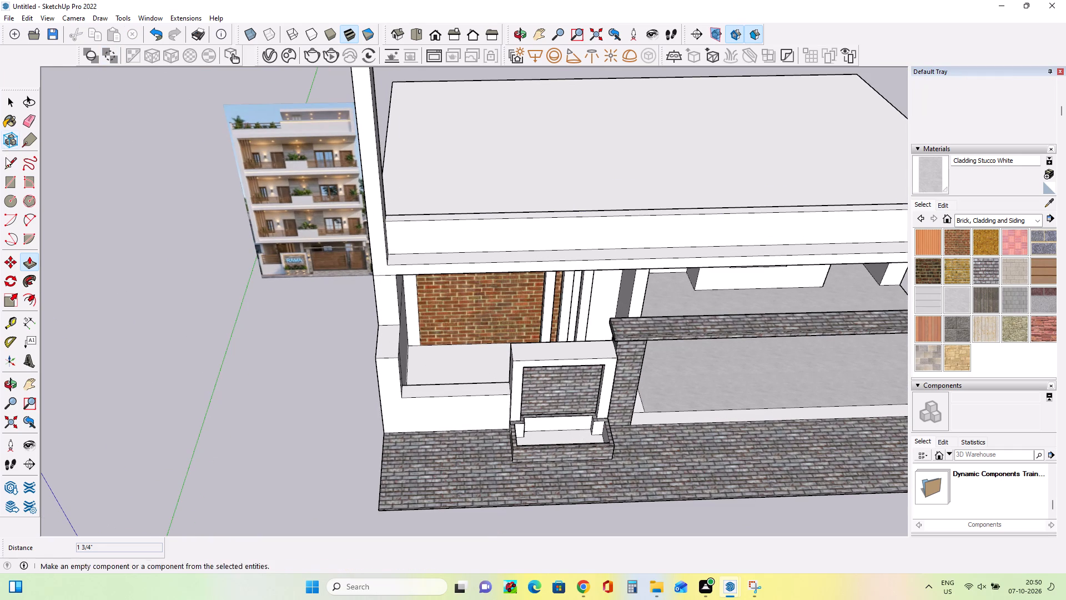
pyautogui.click(6, 167)
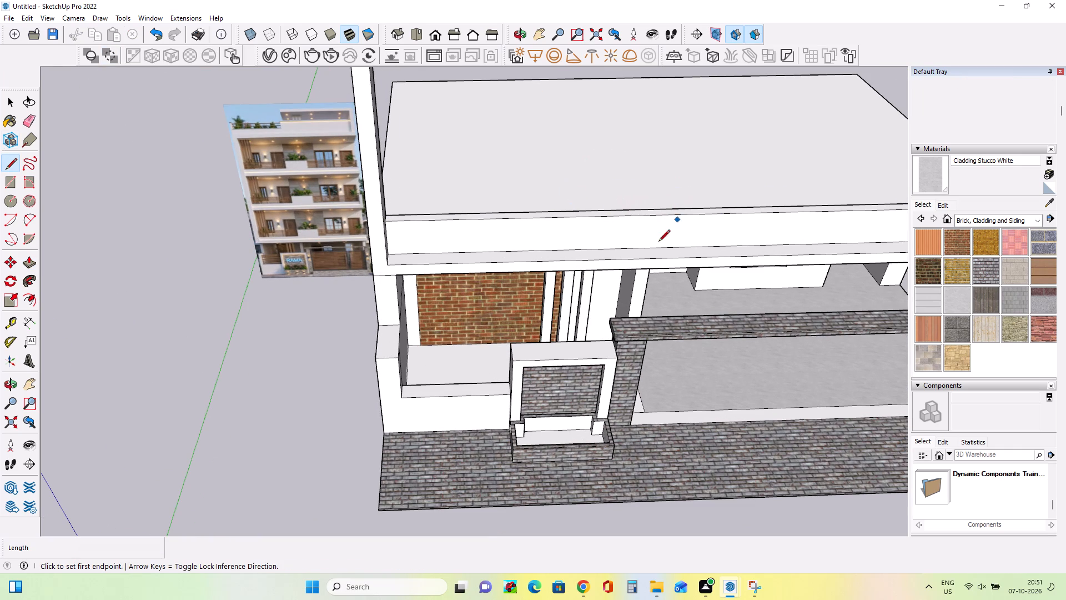
pyautogui.click(629, 214)
pyautogui.click(629, 209)
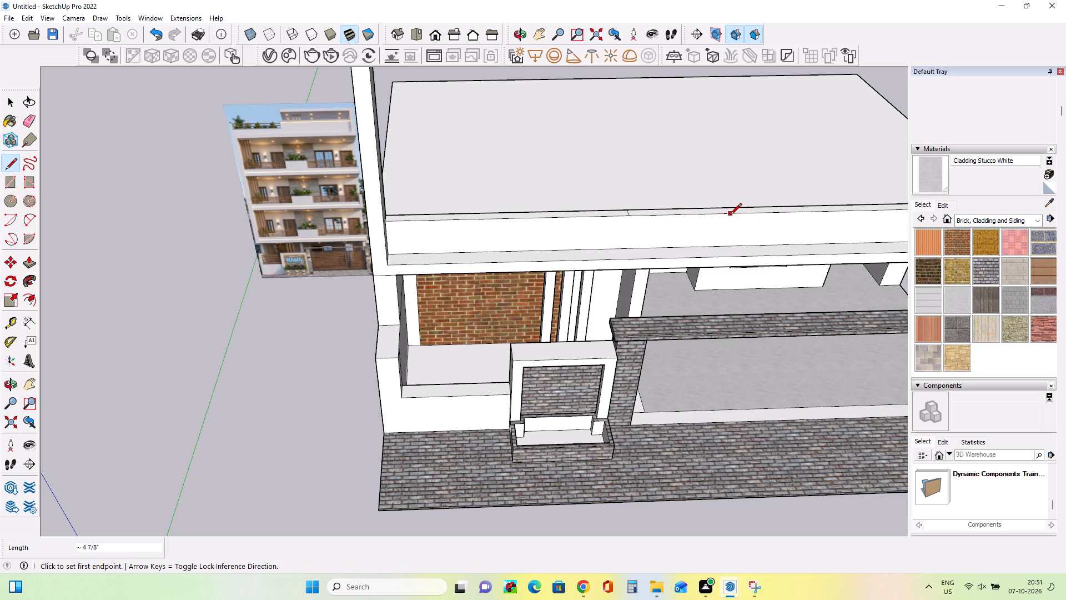
pyautogui.click(730, 214)
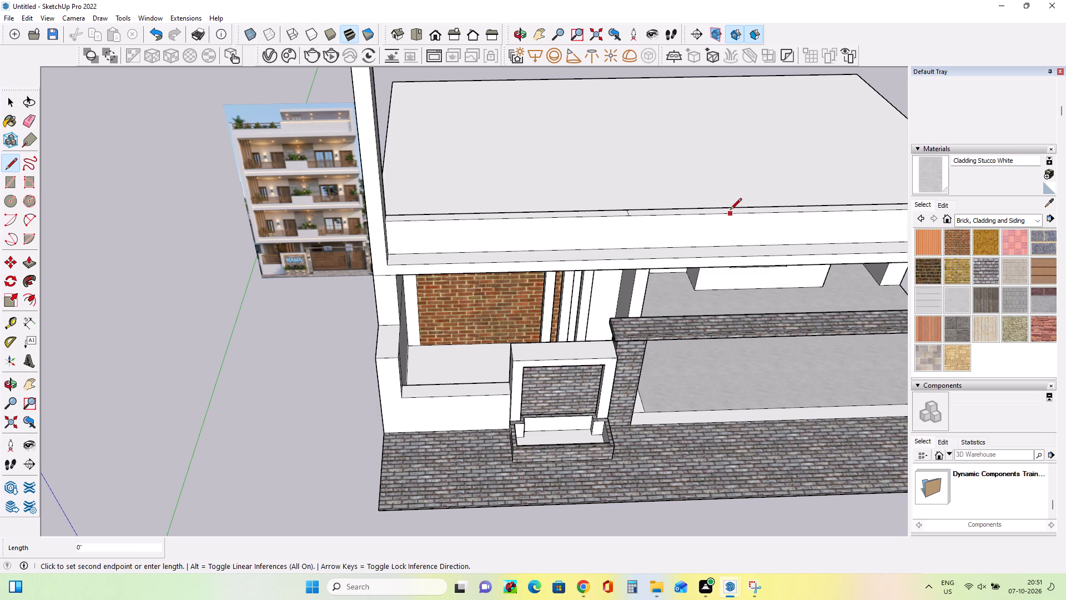
pyautogui.click(730, 207)
# Examine the first-floor balcony in the reference image and compare its parapet and planter section with the modelled parapet.
pyautogui.scroll(-6, 646, 219)
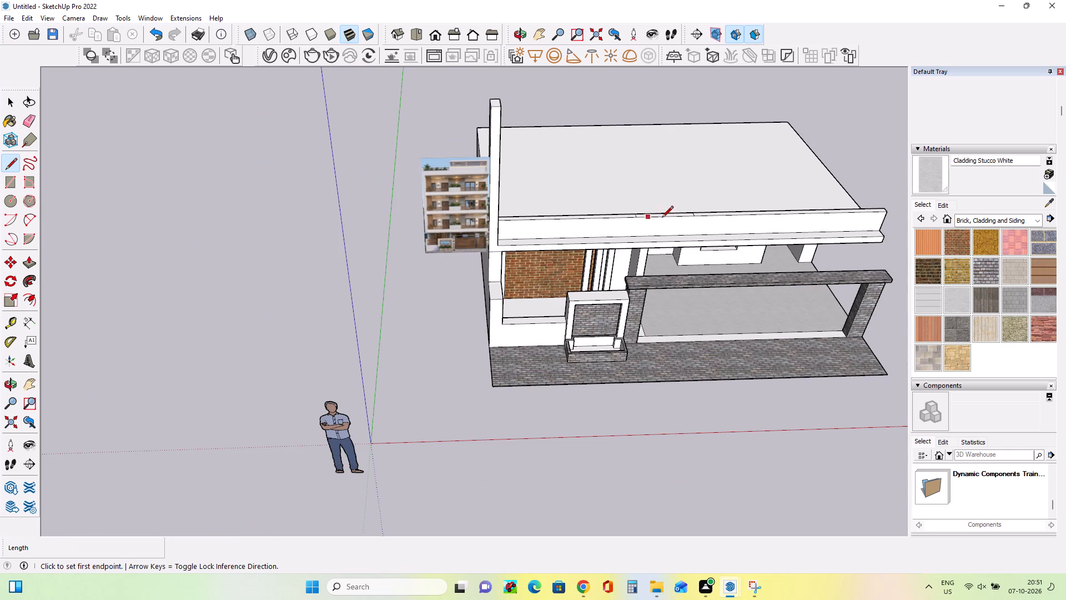
pyautogui.scroll(4, 594, 233)
pyautogui.scroll(3, 445, 228)
pyautogui.moveTo(370, 231); pyautogui.dragTo(425, 211, button='middle')
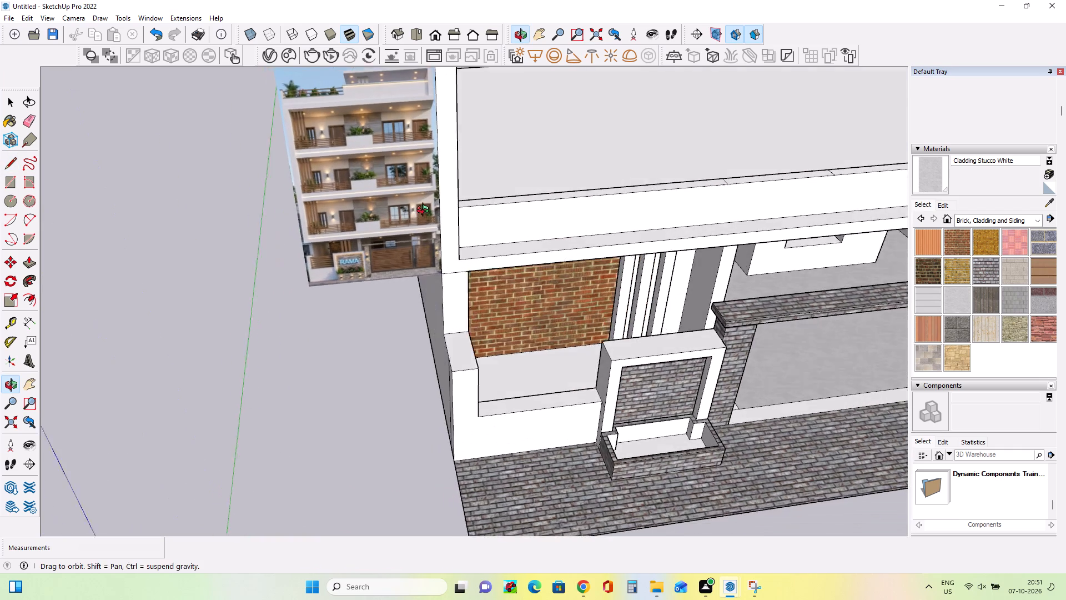
pyautogui.moveTo(425, 211); pyautogui.dragTo(435, 204, button='middle')
pyautogui.scroll(4, 431, 229)
pyautogui.moveTo(426, 248); pyautogui.dragTo(413, 241, button='middle')
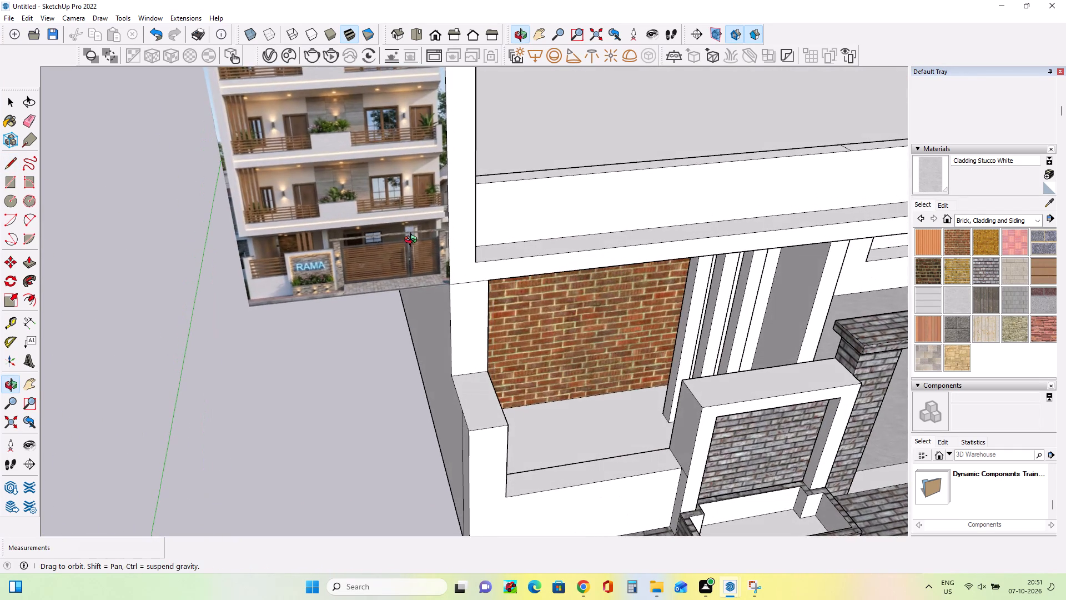
pyautogui.moveTo(413, 241); pyautogui.dragTo(412, 241, button='middle')
pyautogui.middleClick(411, 239)
pyautogui.middleClick(411, 239)
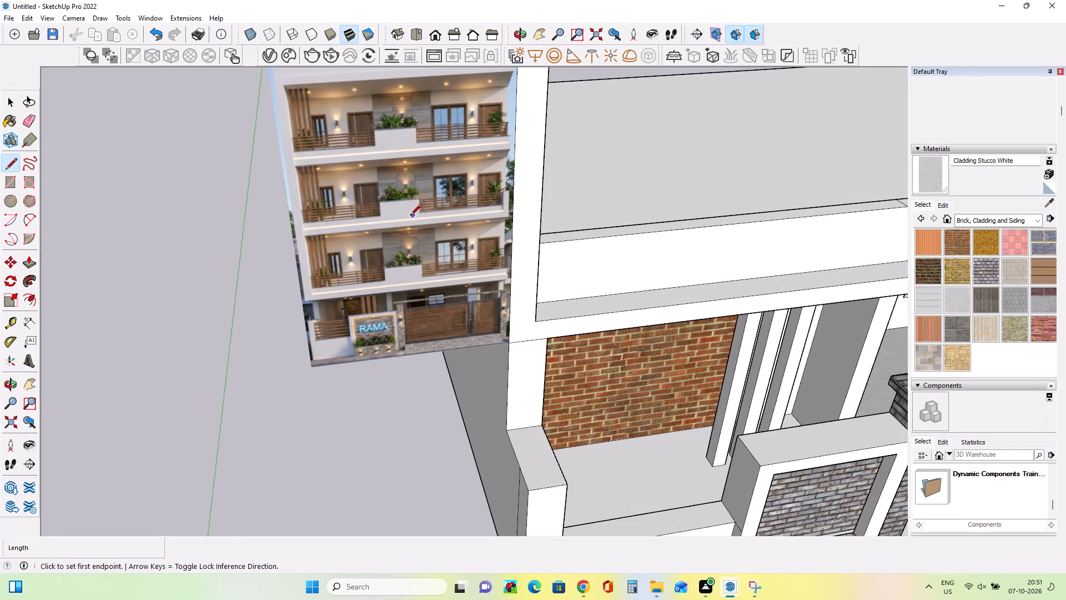
pyautogui.scroll(-13, 405, 218)
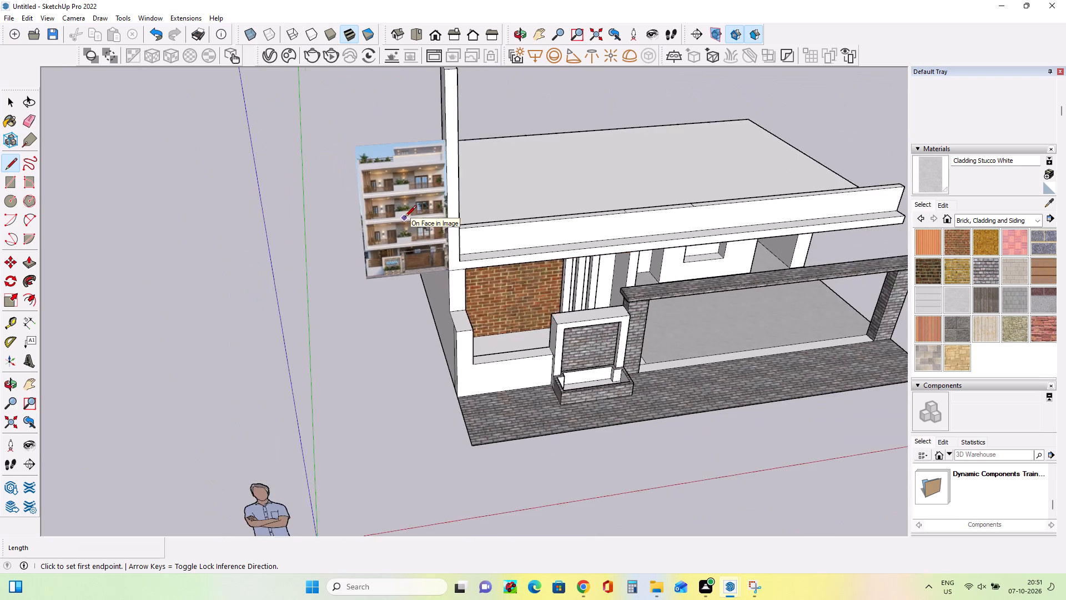
pyautogui.scroll(-2, 405, 218)
pyautogui.moveTo(871, 209); pyautogui.dragTo(773, 251, button='middle')
pyautogui.scroll(3, 727, 242)
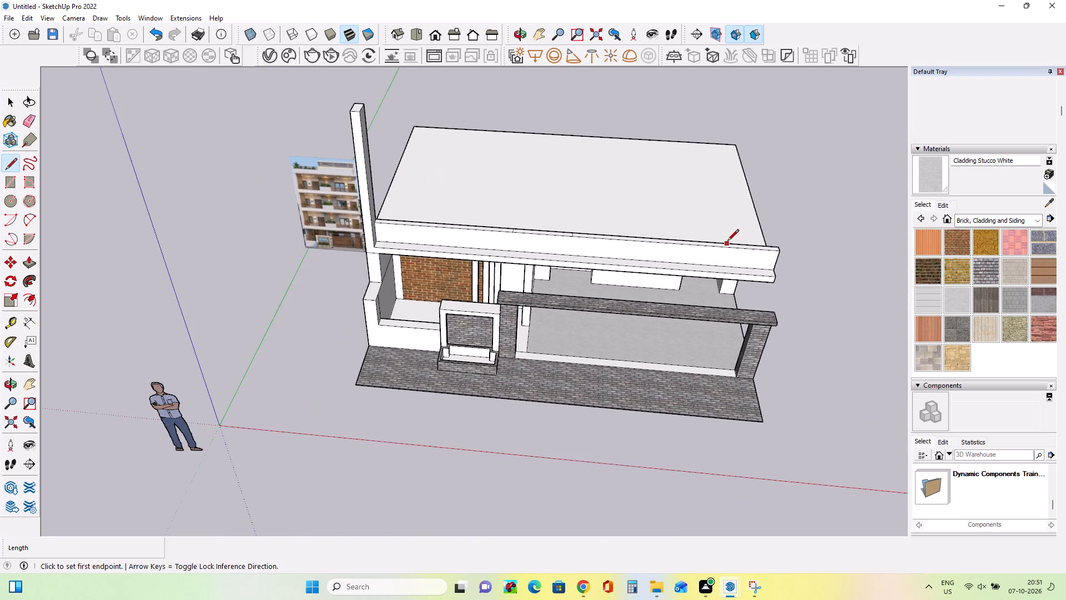
pyautogui.scroll(9, 304, 244)
pyautogui.moveTo(305, 243); pyautogui.dragTo(324, 217, button='middle')
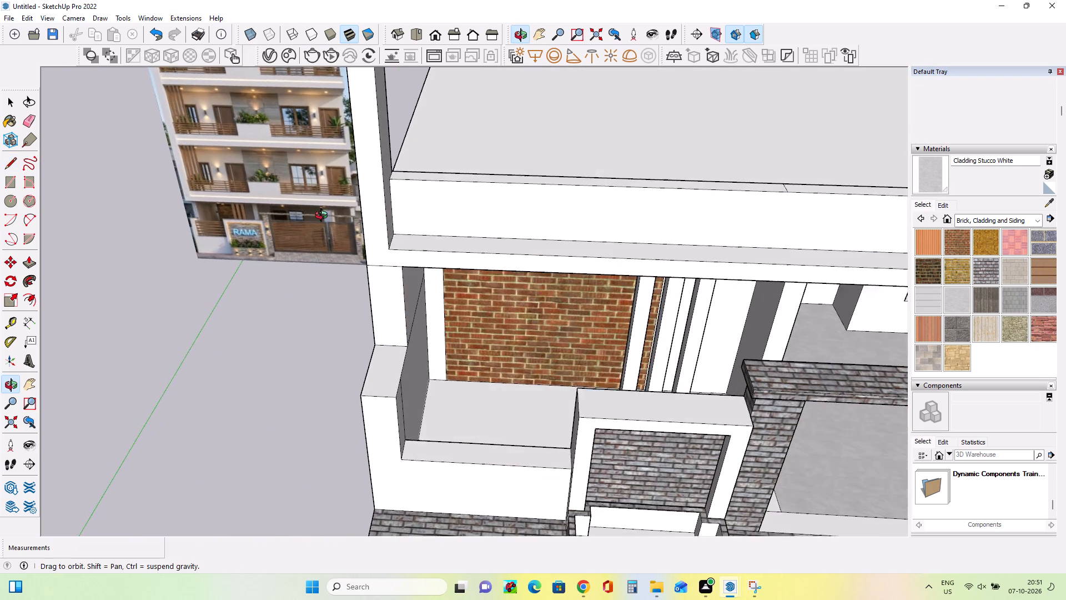
pyautogui.moveTo(324, 217); pyautogui.dragTo(330, 207, button='middle')
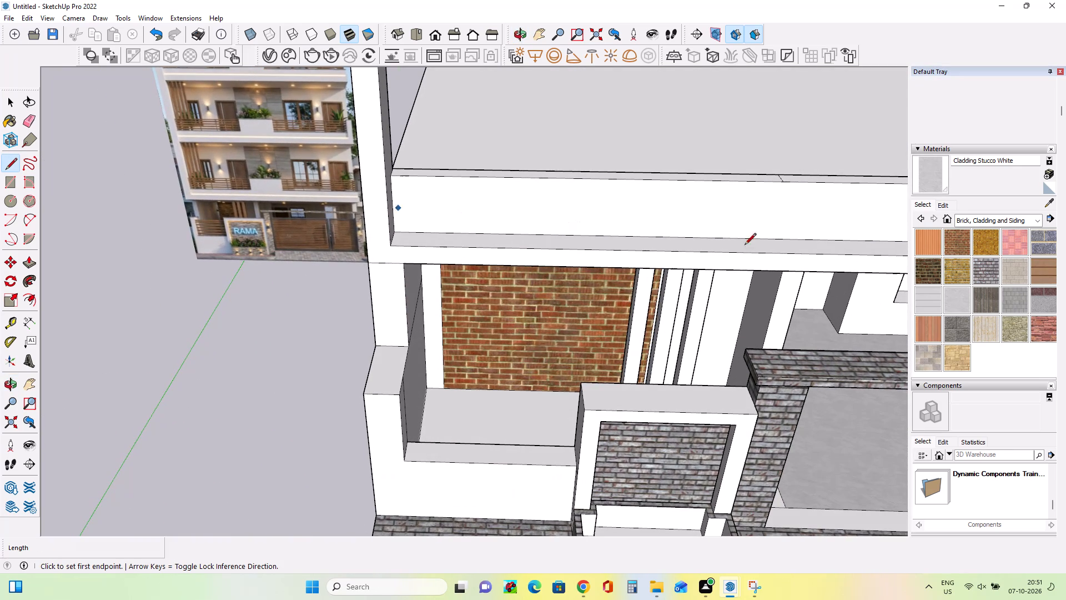
pyautogui.scroll(3, 346, 173)
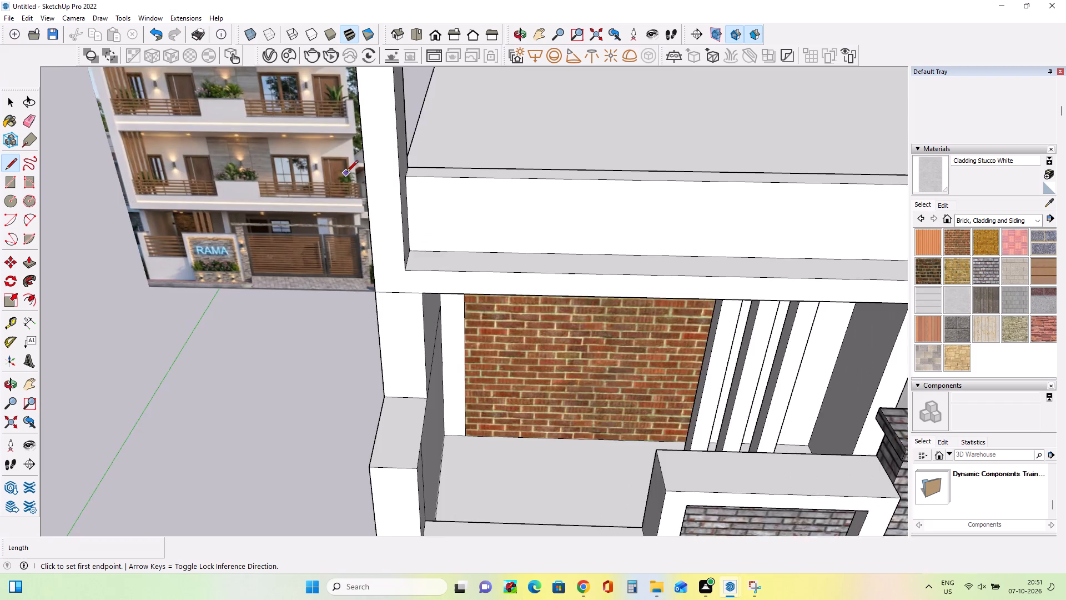
pyautogui.scroll(4, 346, 173)
pyautogui.moveTo(345, 242); pyautogui.dragTo(354, 262, button='middle')
pyautogui.scroll(-1, 335, 253)
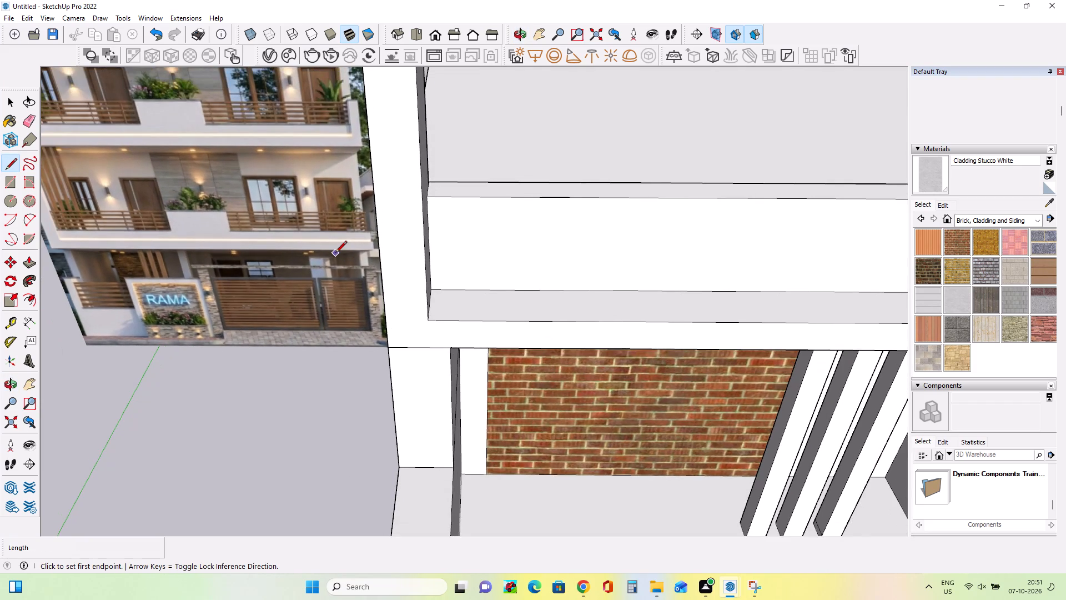
pyautogui.scroll(-2, 335, 253)
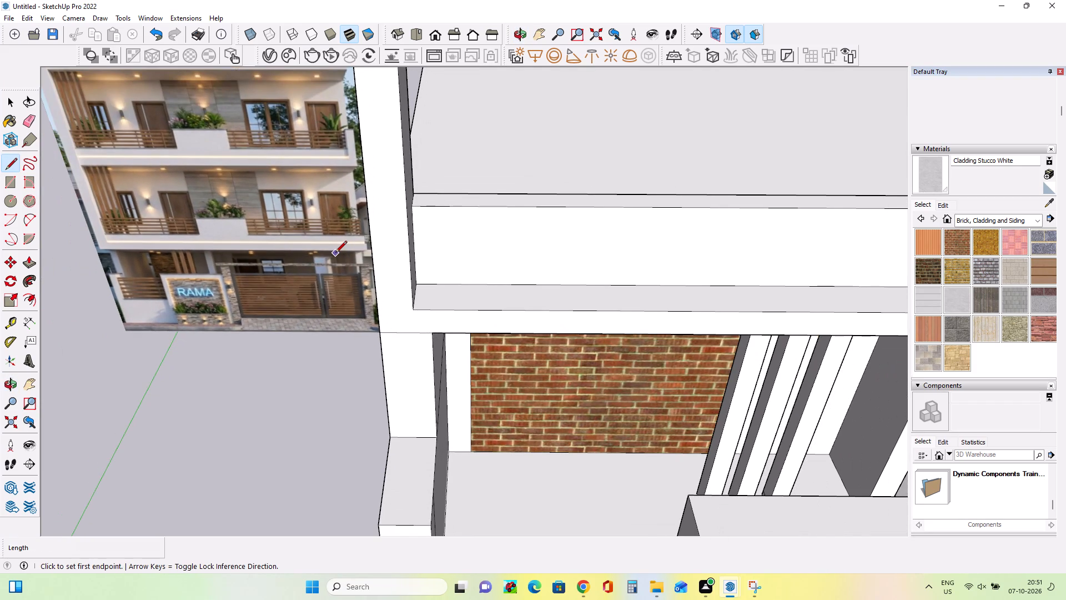
pyautogui.scroll(-13, 335, 253)
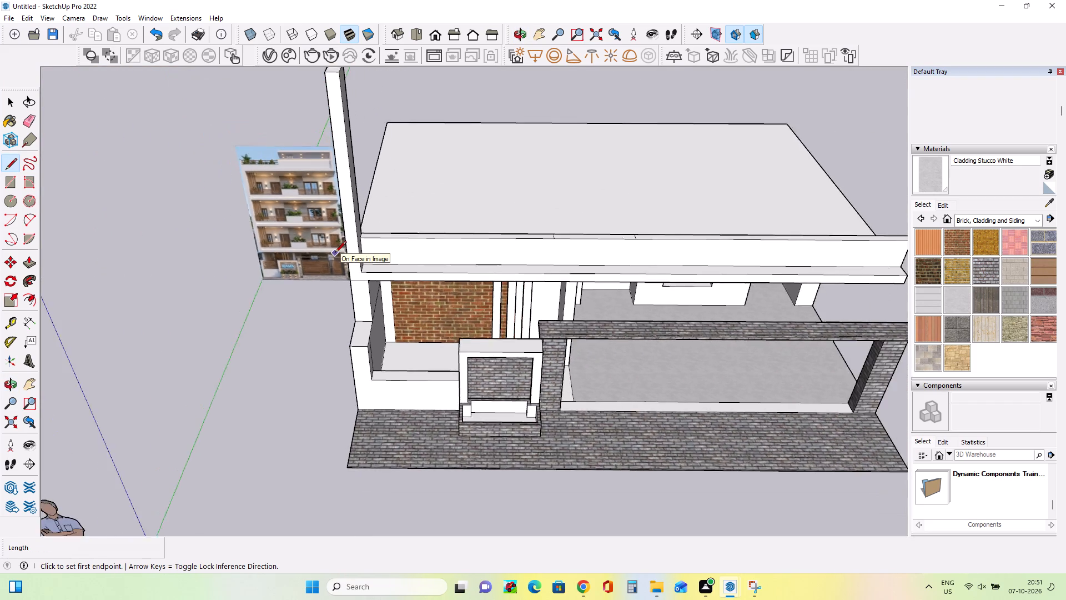
pyautogui.scroll(-4, 335, 253)
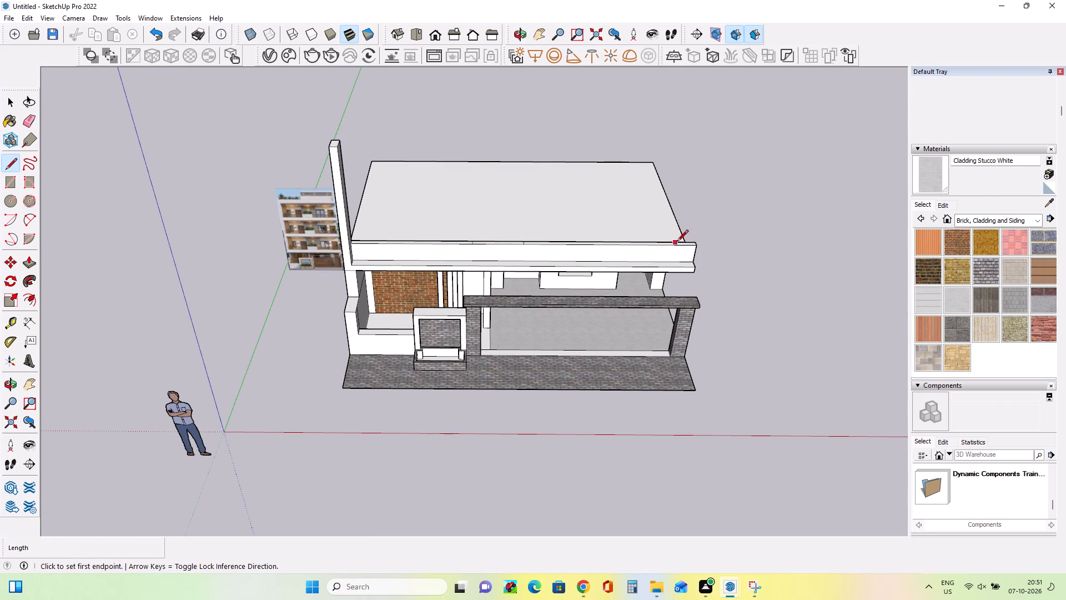
pyautogui.moveTo(677, 248); pyautogui.dragTo(694, 211, button='middle')
pyautogui.scroll(2, 682, 234)
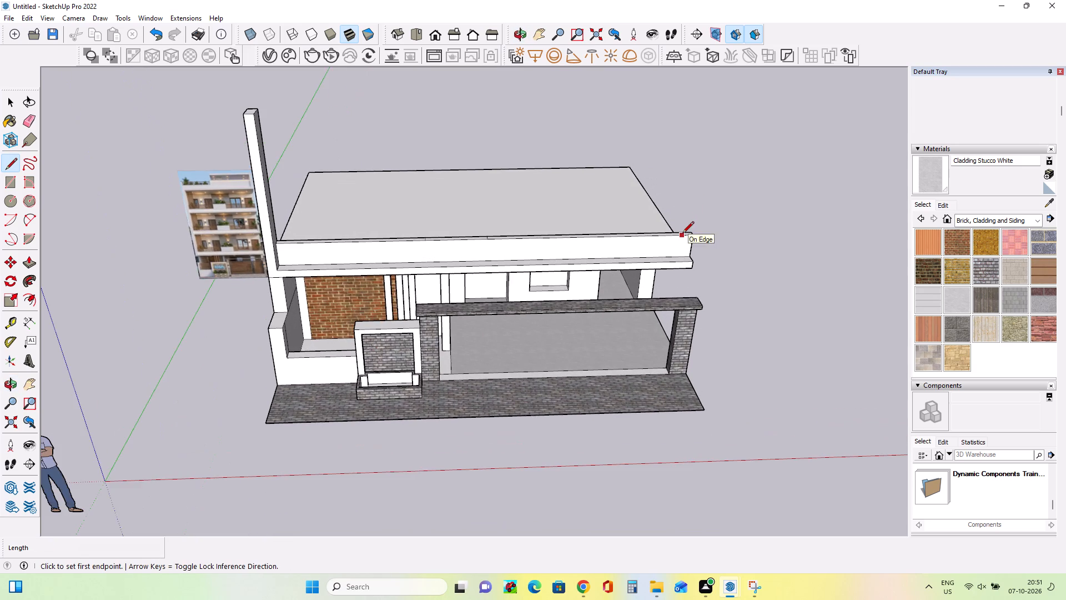
pyautogui.moveTo(681, 235); pyautogui.dragTo(510, 257, button='middle')
pyautogui.moveTo(516, 254); pyautogui.dragTo(706, 244, button='middle')
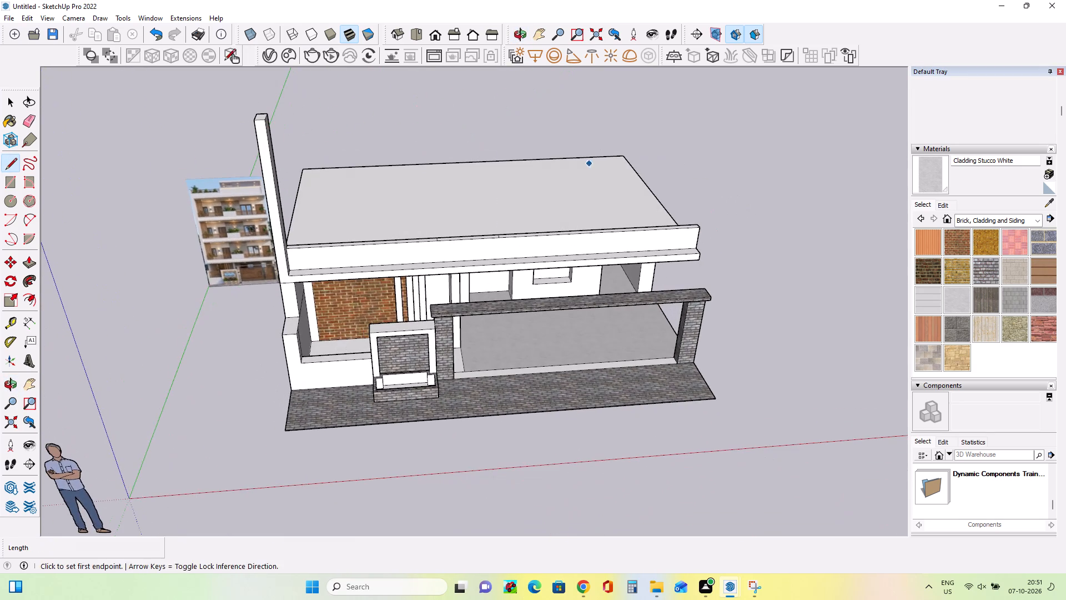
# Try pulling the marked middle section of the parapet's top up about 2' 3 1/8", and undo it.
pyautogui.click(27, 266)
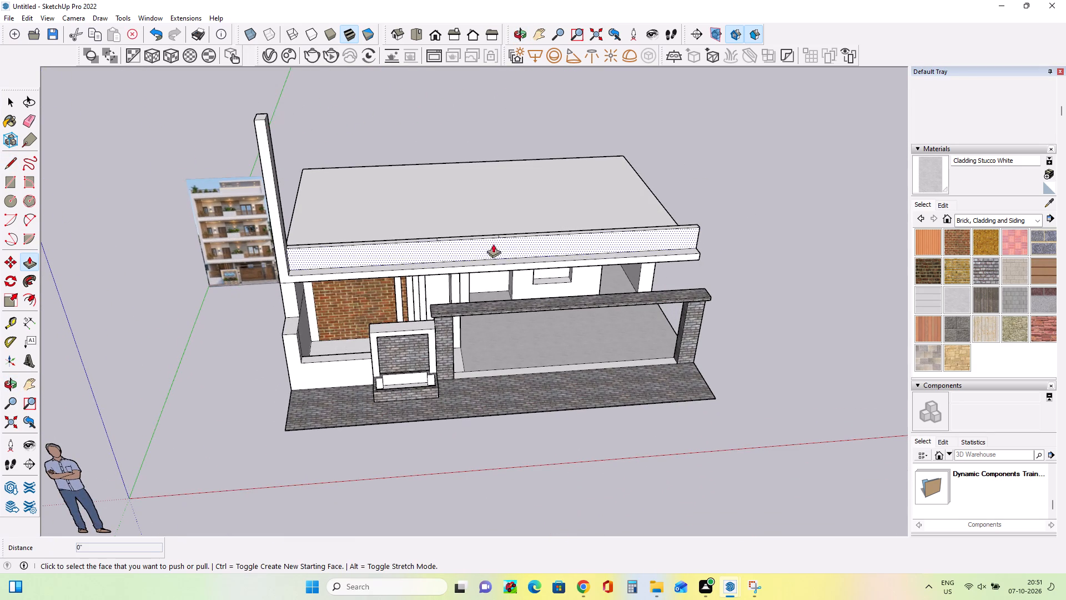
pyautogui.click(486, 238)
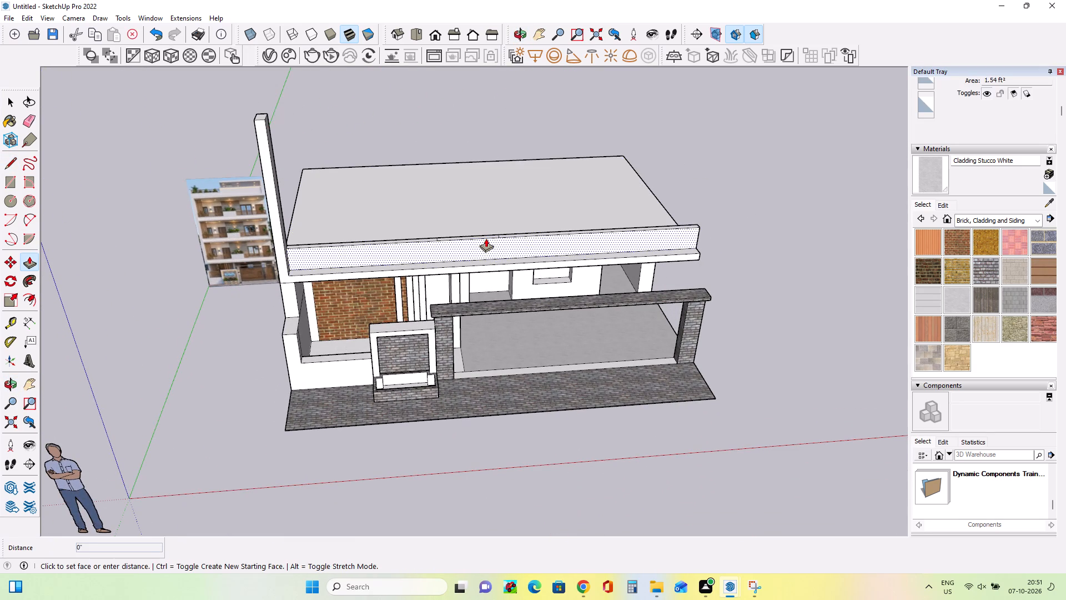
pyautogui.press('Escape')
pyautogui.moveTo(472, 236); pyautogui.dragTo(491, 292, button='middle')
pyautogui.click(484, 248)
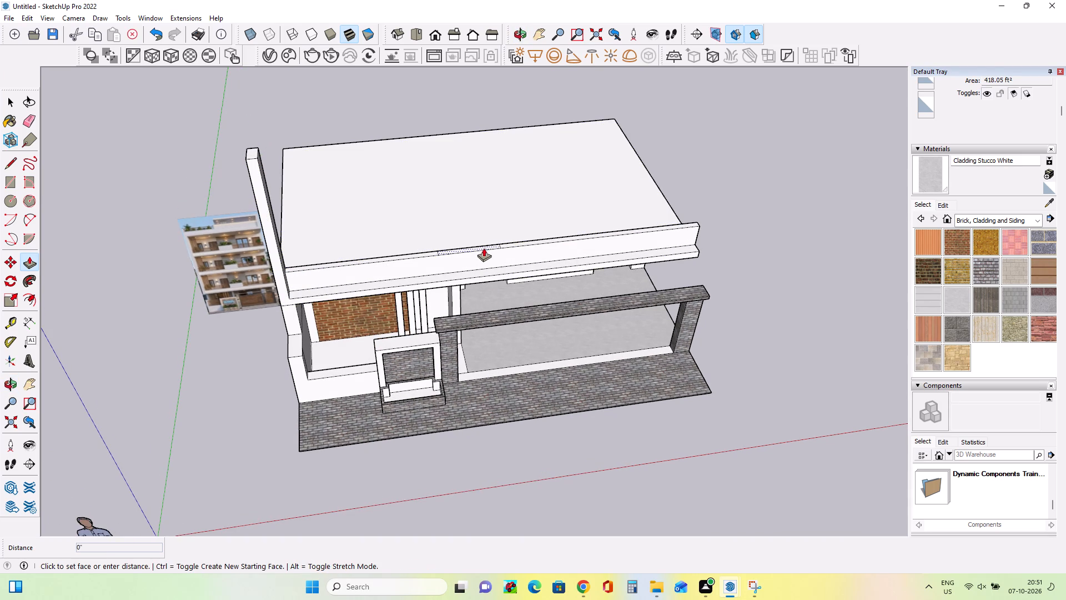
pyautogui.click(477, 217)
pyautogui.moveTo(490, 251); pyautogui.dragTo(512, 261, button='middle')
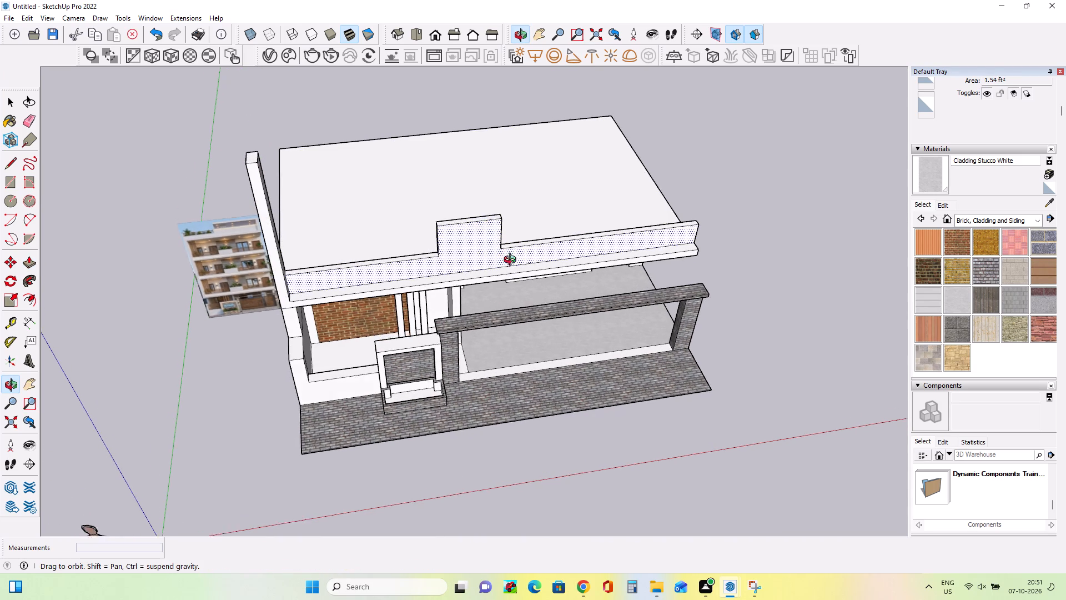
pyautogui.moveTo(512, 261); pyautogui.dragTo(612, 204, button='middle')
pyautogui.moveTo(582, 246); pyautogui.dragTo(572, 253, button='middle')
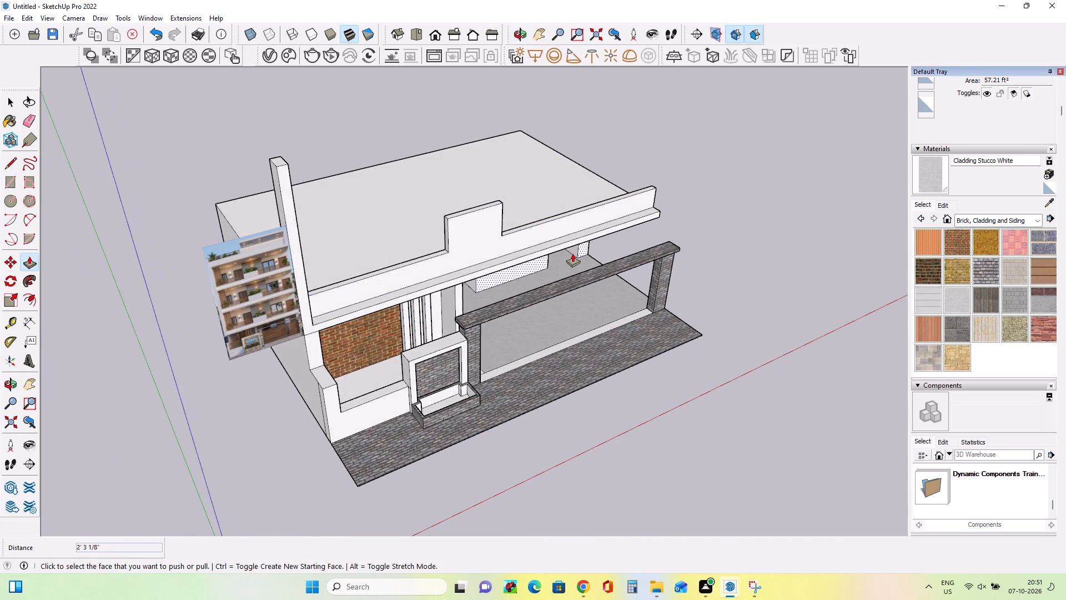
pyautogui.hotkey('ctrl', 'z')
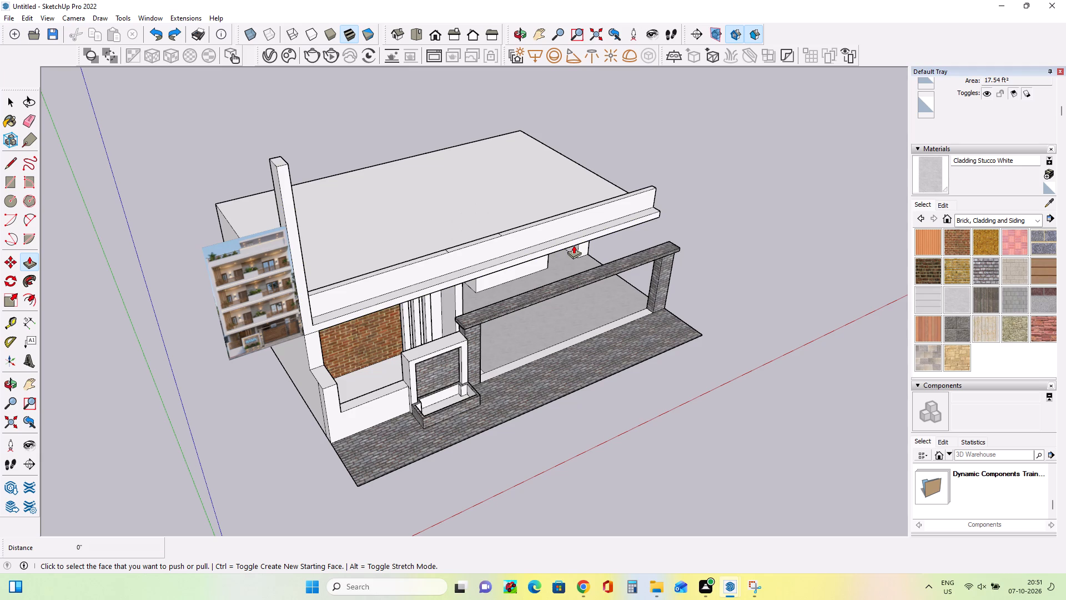
# Move the Modern Four-Story reference image from beside the tall corner post to the opposite side of the building, near the parapet's far end.
pyautogui.moveTo(476, 223); pyautogui.dragTo(346, 214, button='middle')
pyautogui.scroll(1, 246, 267)
pyautogui.moveTo(246, 267); pyautogui.dragTo(260, 248, button='middle')
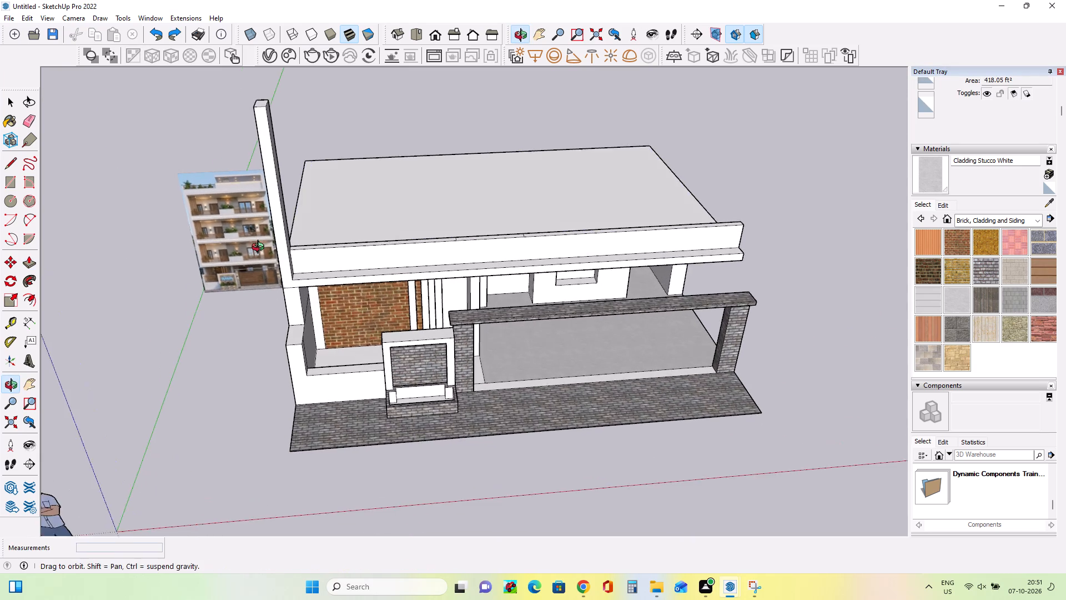
pyautogui.moveTo(260, 248); pyautogui.dragTo(281, 219, button='middle')
pyautogui.scroll(1, 281, 219)
pyautogui.click(14, 102)
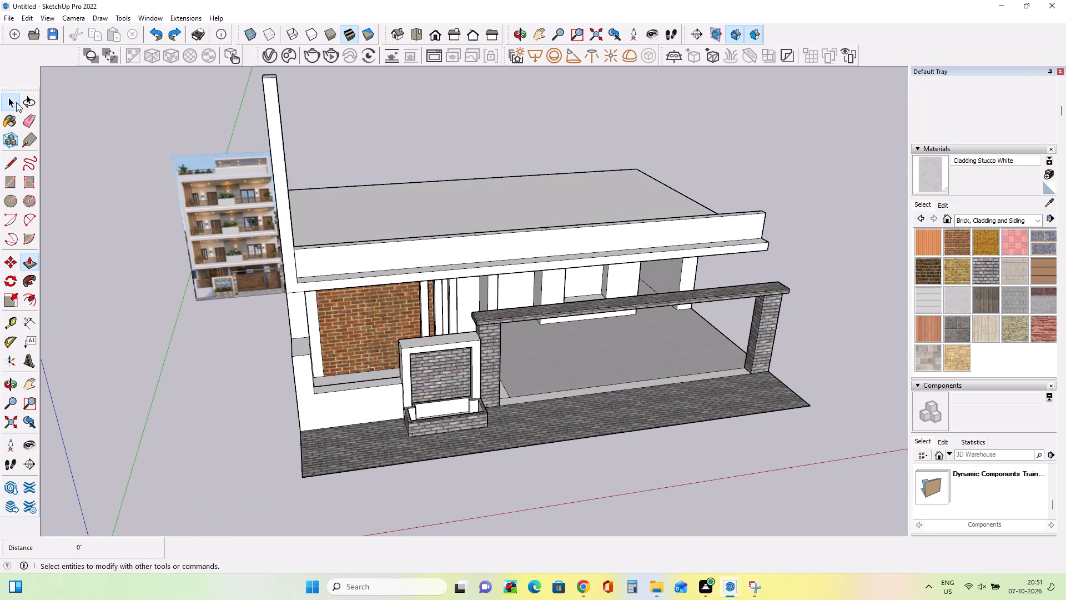
pyautogui.click(209, 239)
pyautogui.click(10, 267)
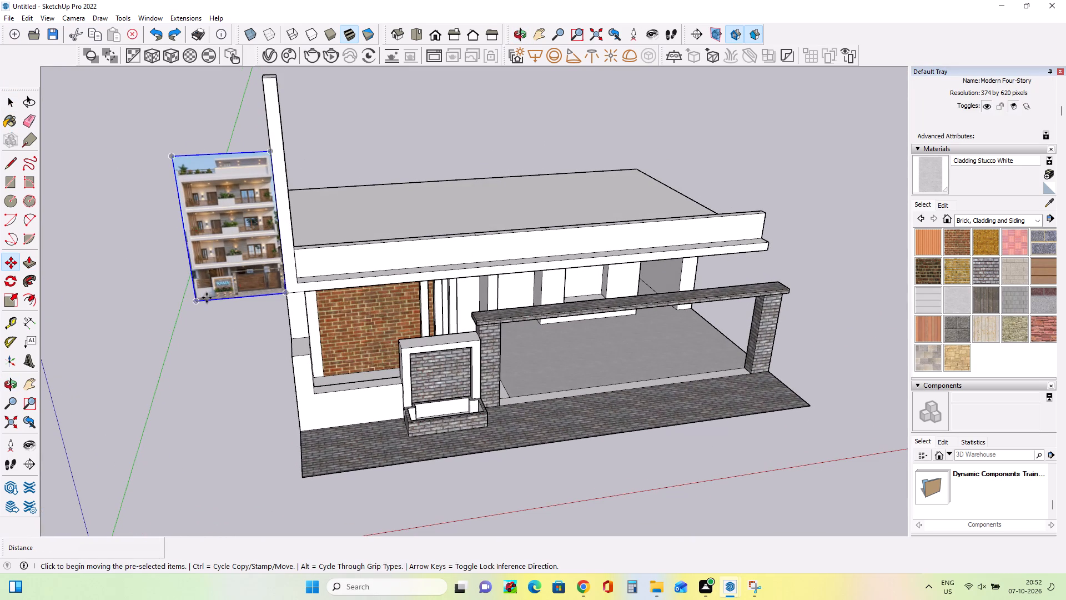
pyautogui.click(198, 300)
pyautogui.click(745, 201)
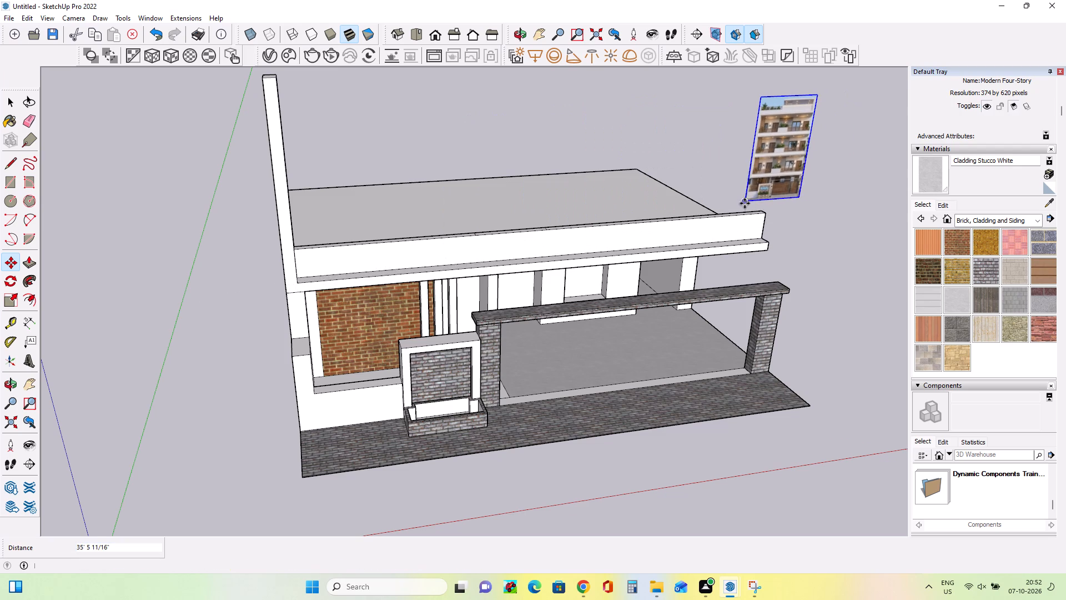
pyautogui.moveTo(824, 174); pyautogui.dragTo(692, 171, button='middle')
pyautogui.click(850, 247)
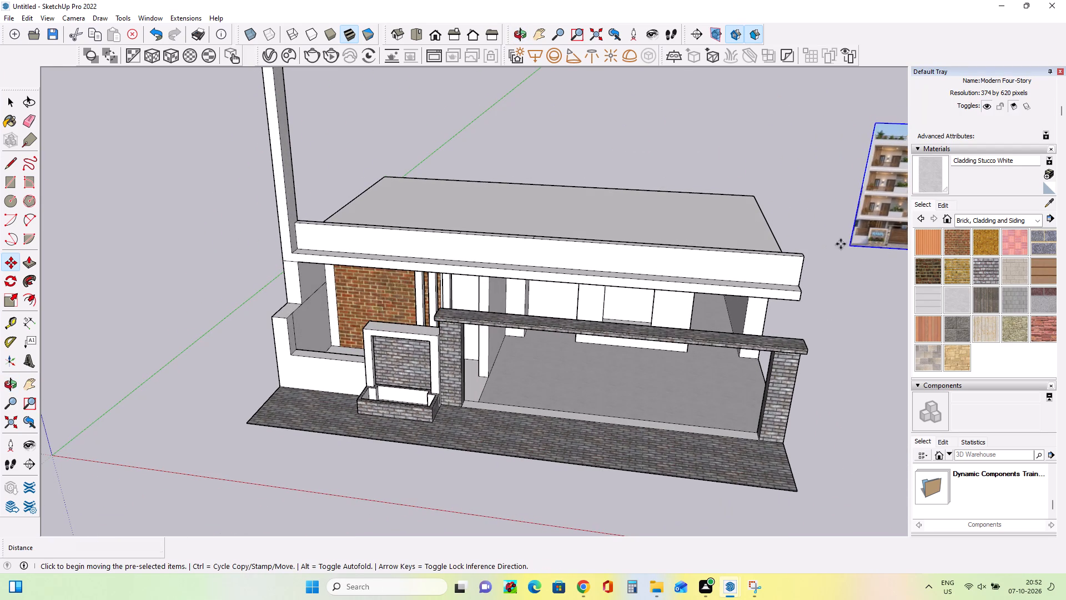
pyautogui.click(769, 231)
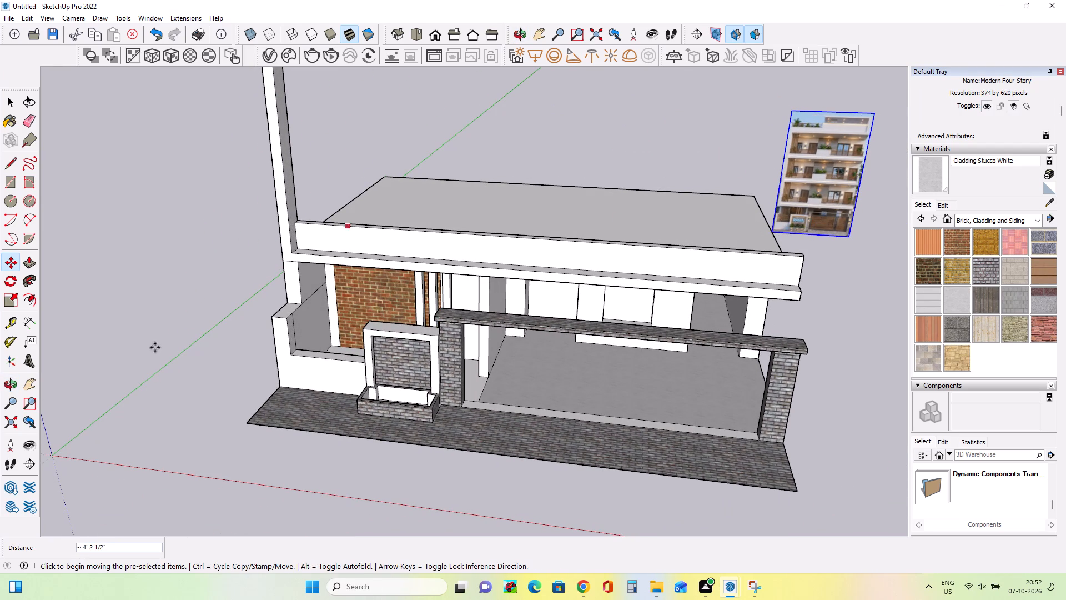
pyautogui.click(25, 388)
pyautogui.moveTo(425, 219); pyautogui.dragTo(268, 223)
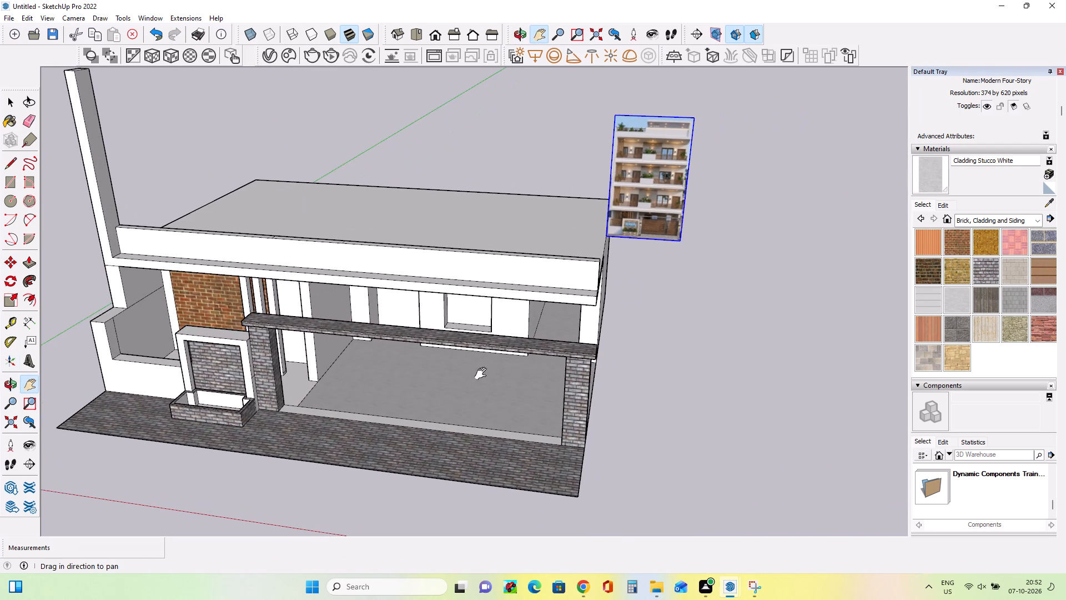
# Move the Modern Four-Story reference image about 14' 5" away from the roof edge, beside the front gate's end pillar.
pyautogui.moveTo(551, 367); pyautogui.dragTo(625, 350, button='middle')
pyautogui.scroll(4, 639, 196)
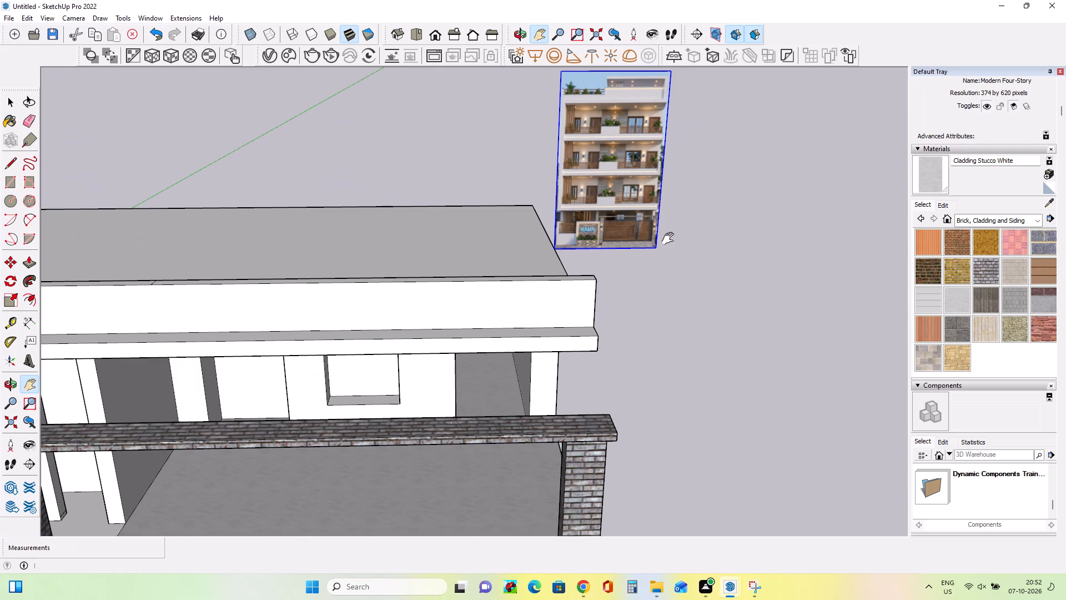
pyautogui.click(13, 265)
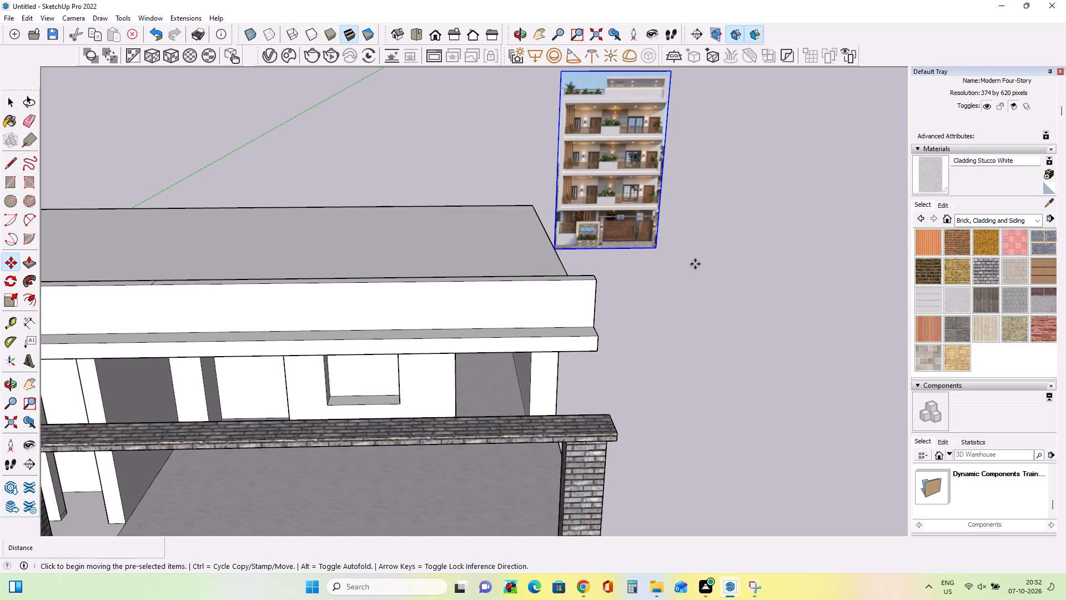
pyautogui.moveTo(662, 254); pyautogui.dragTo(662, 264)
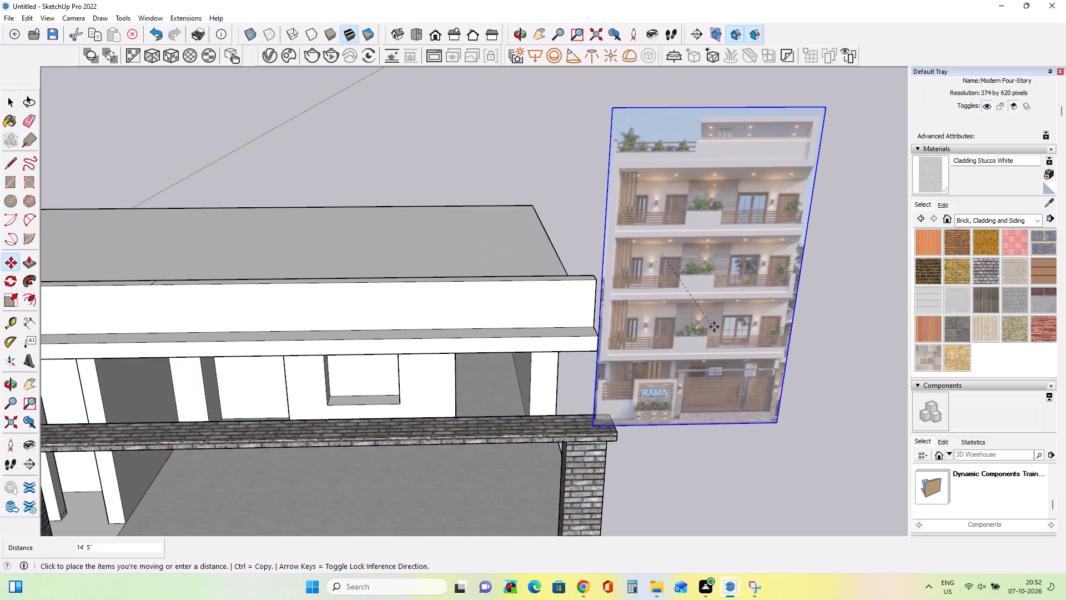
pyautogui.click(714, 327)
pyautogui.scroll(-6, 731, 310)
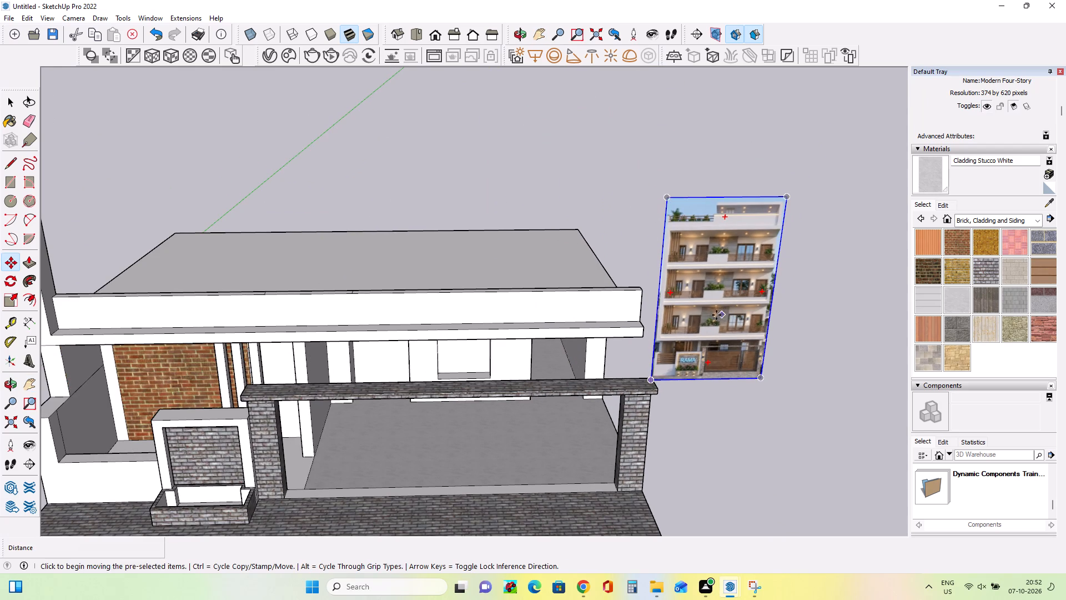
# Examine the reference image's first-floor balcony, planter and wall panel, and compare them with the modelled building.
pyautogui.scroll(8, 686, 334)
pyautogui.moveTo(685, 328); pyautogui.dragTo(690, 339, button='middle')
pyautogui.scroll(-13, 690, 339)
pyautogui.moveTo(690, 339); pyautogui.dragTo(695, 378, button='middle')
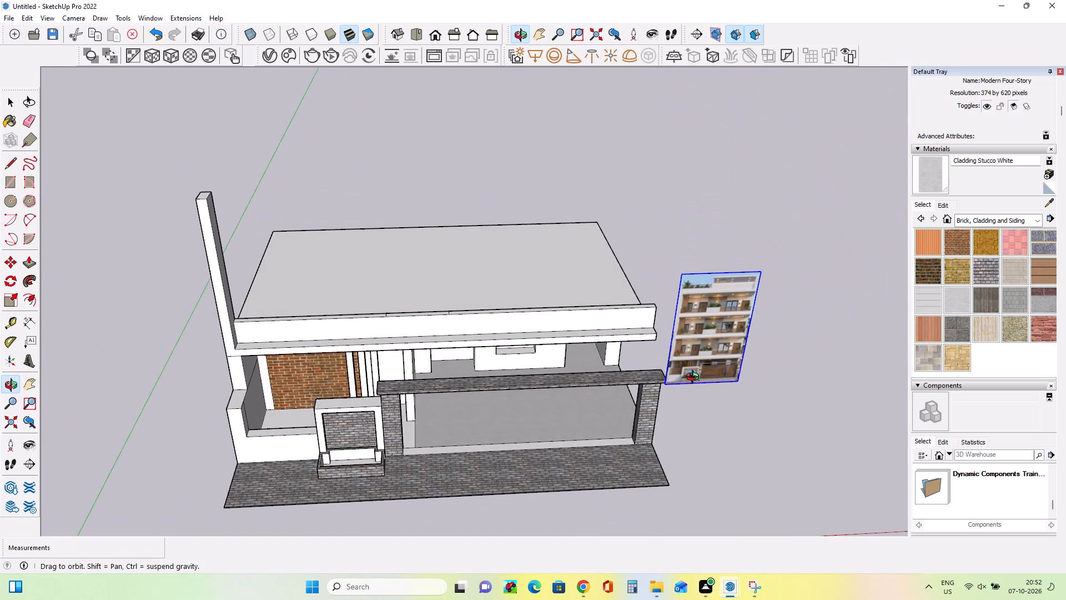
pyautogui.moveTo(695, 378); pyautogui.dragTo(688, 373, button='middle')
pyautogui.scroll(4, 791, 349)
pyautogui.scroll(6, 687, 362)
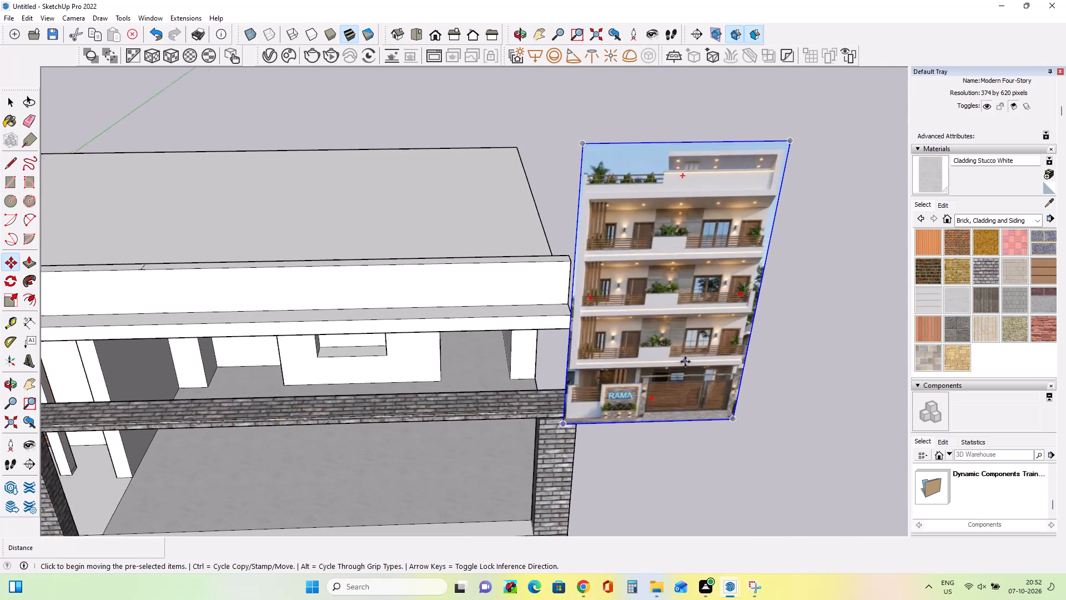
pyautogui.scroll(8, 685, 362)
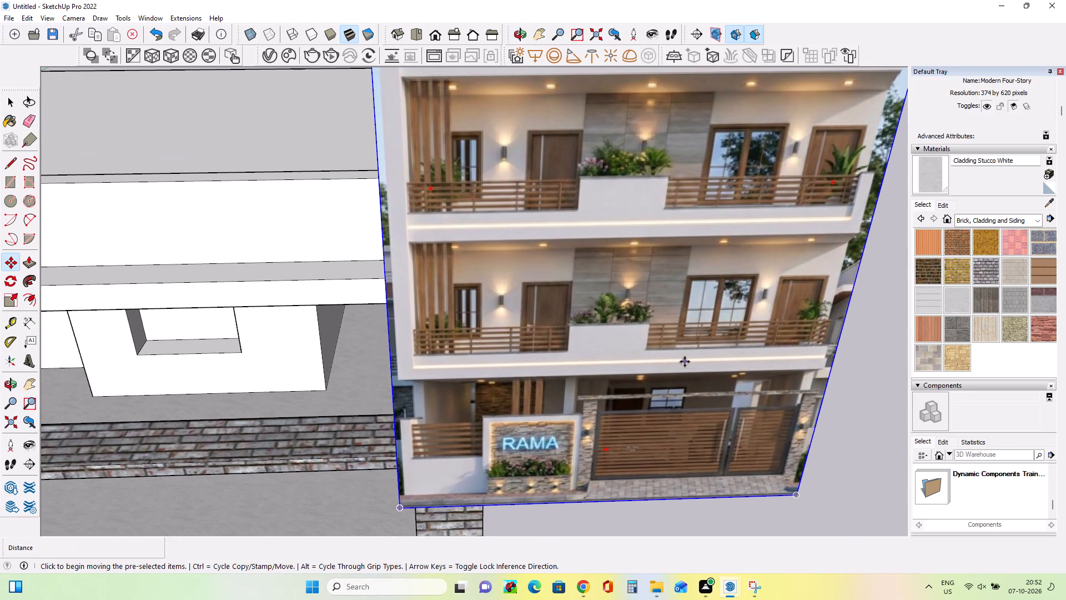
pyautogui.scroll(-3, 685, 362)
pyautogui.scroll(9, 640, 336)
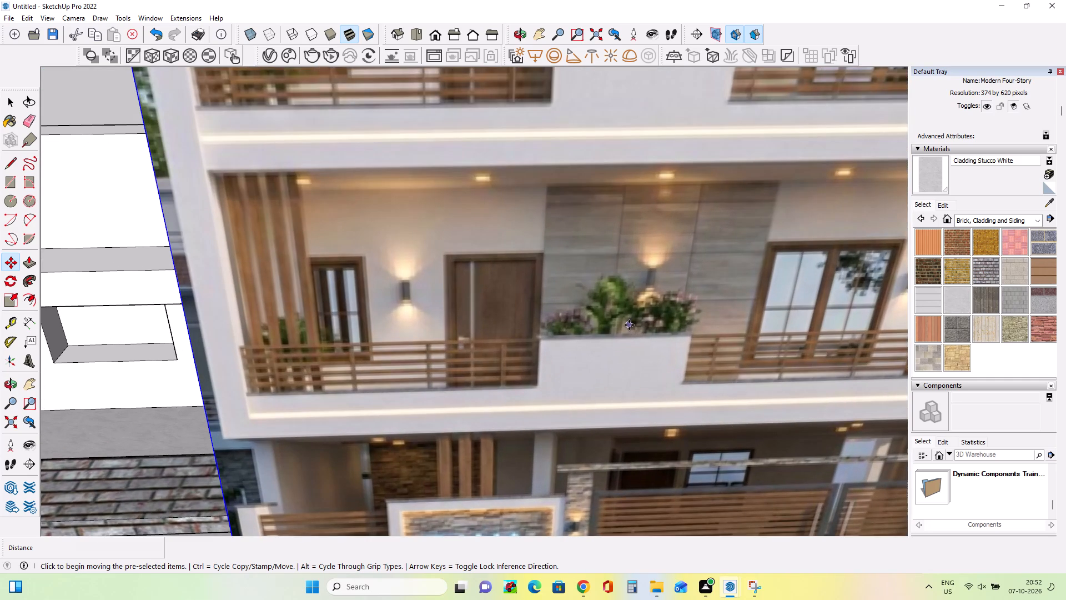
pyautogui.scroll(-17, 629, 325)
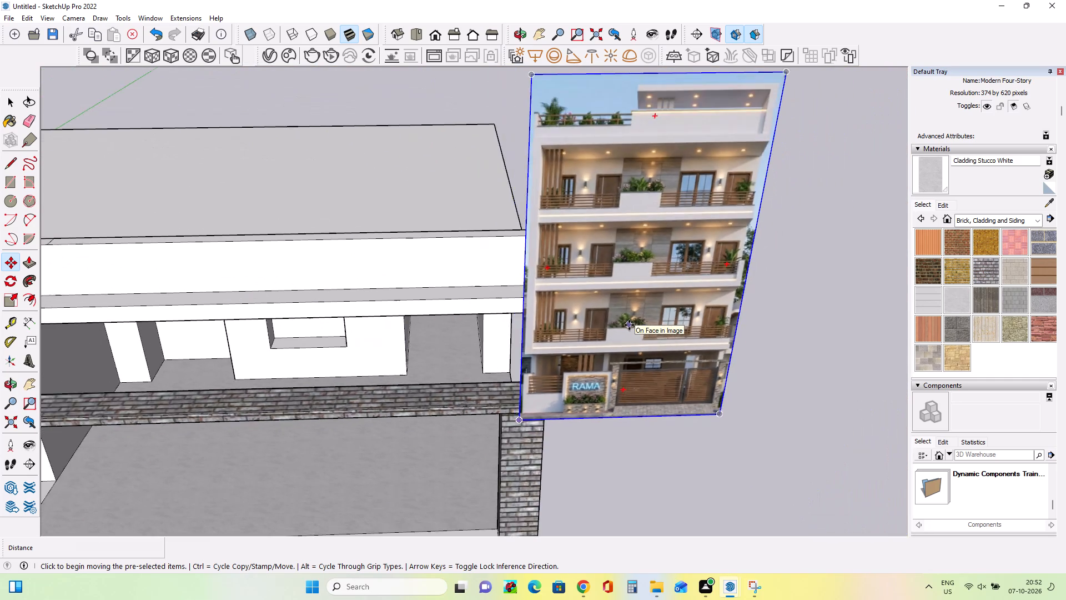
pyautogui.scroll(-7, 629, 325)
pyautogui.moveTo(683, 320); pyautogui.dragTo(689, 343, button='middle')
pyautogui.scroll(-1, 688, 336)
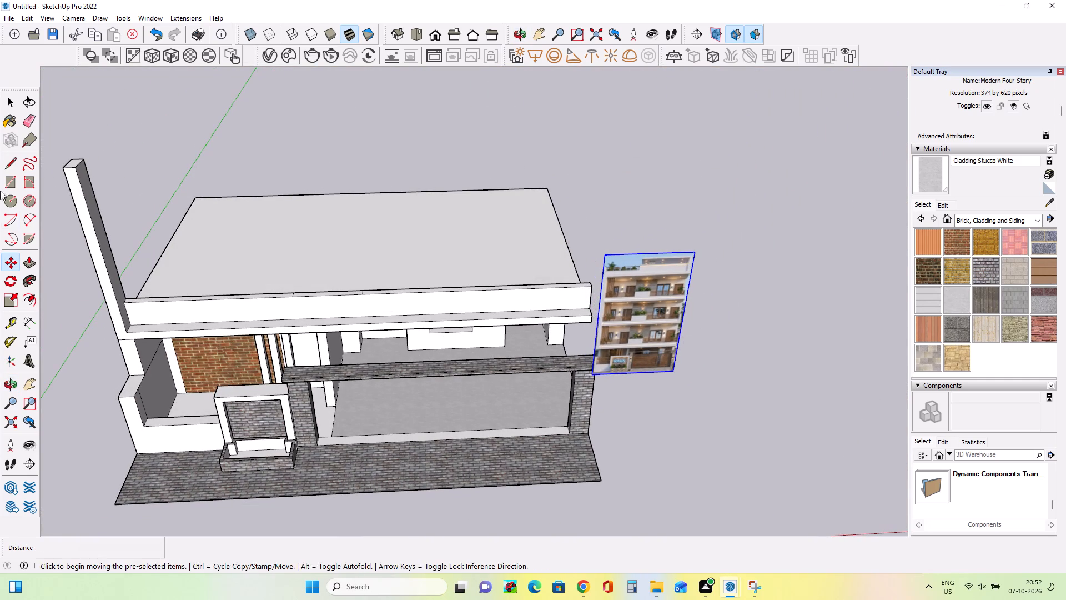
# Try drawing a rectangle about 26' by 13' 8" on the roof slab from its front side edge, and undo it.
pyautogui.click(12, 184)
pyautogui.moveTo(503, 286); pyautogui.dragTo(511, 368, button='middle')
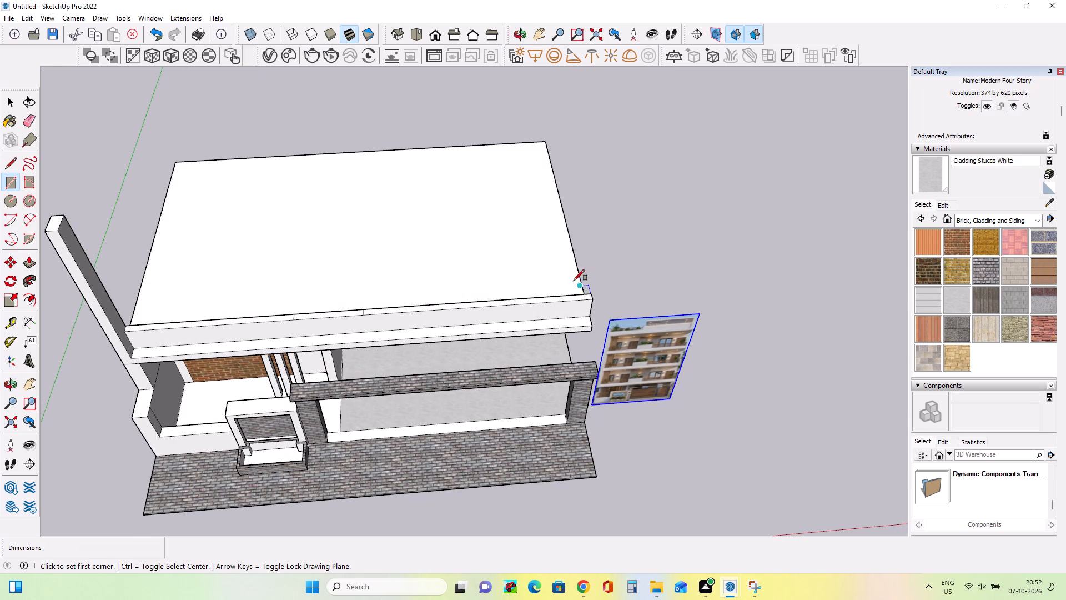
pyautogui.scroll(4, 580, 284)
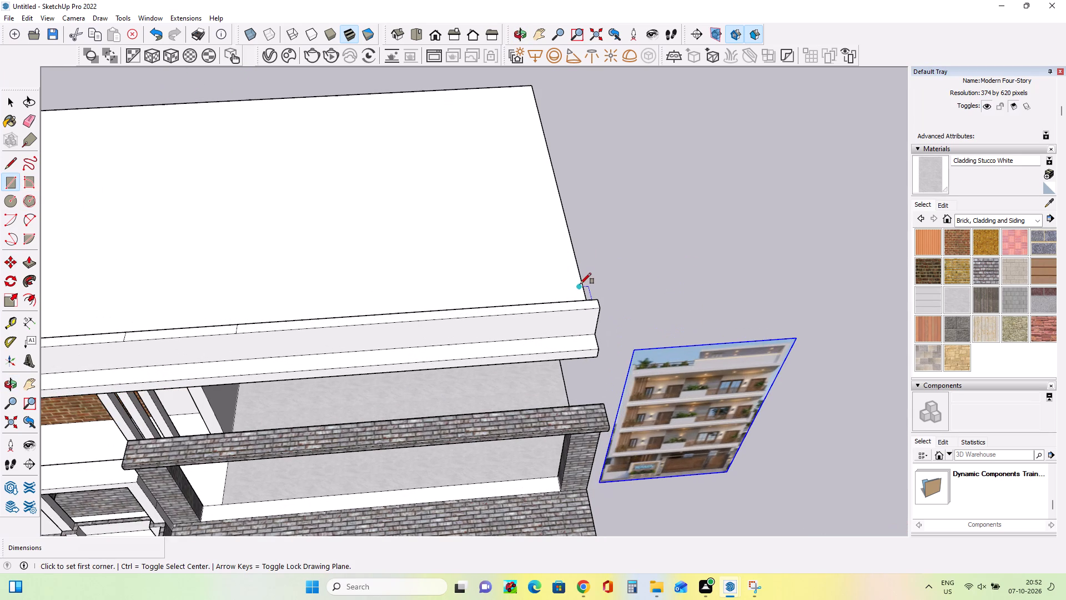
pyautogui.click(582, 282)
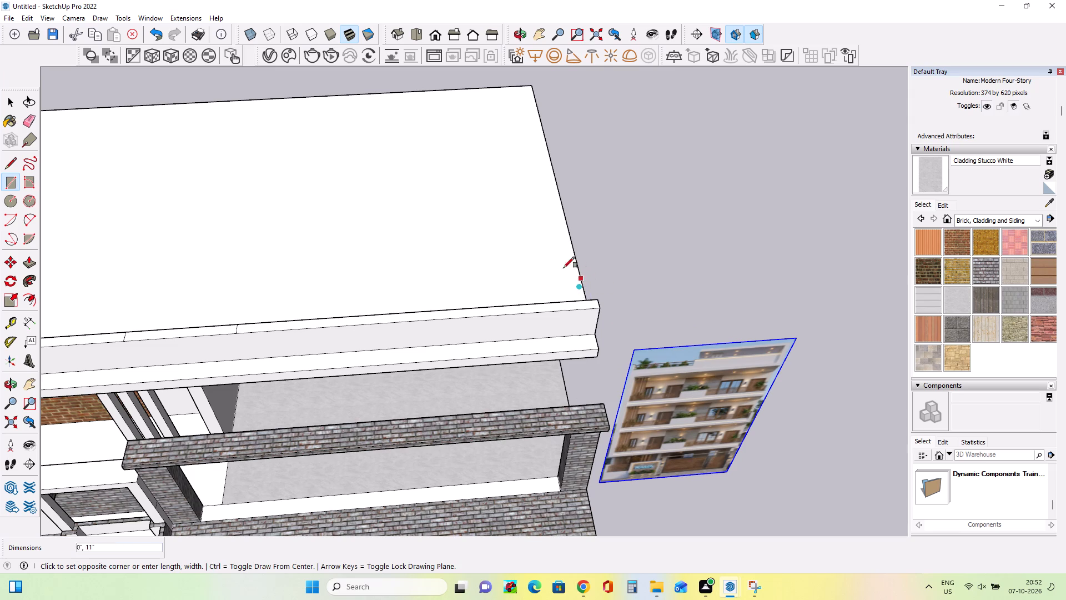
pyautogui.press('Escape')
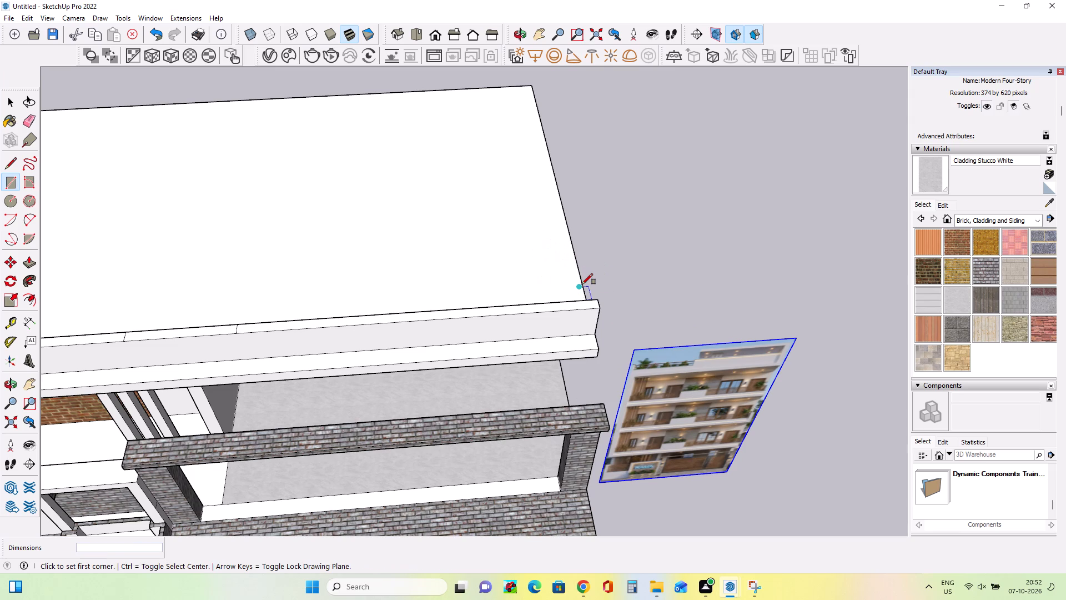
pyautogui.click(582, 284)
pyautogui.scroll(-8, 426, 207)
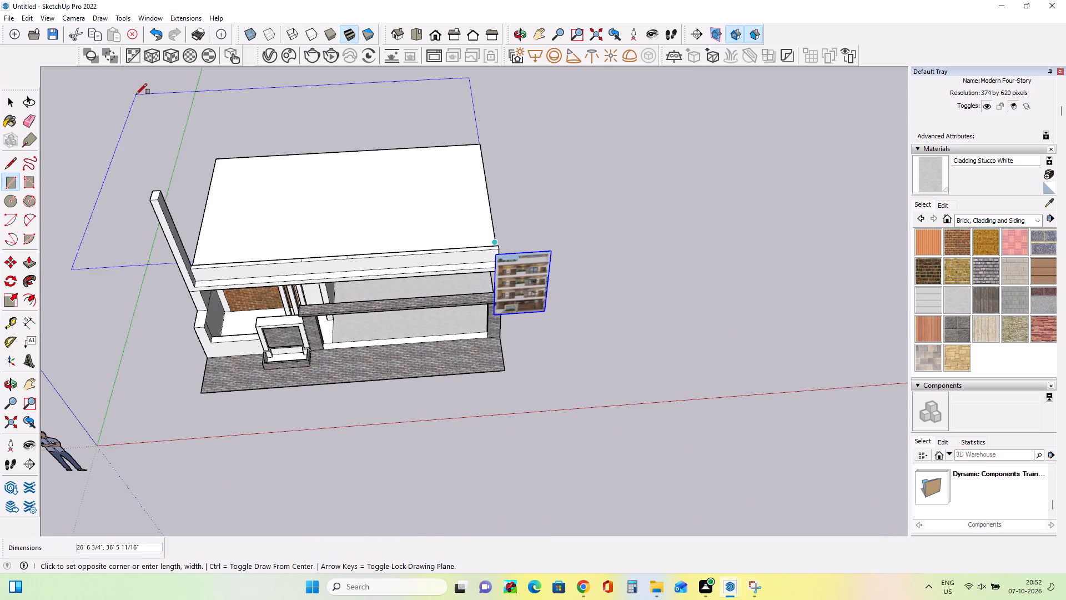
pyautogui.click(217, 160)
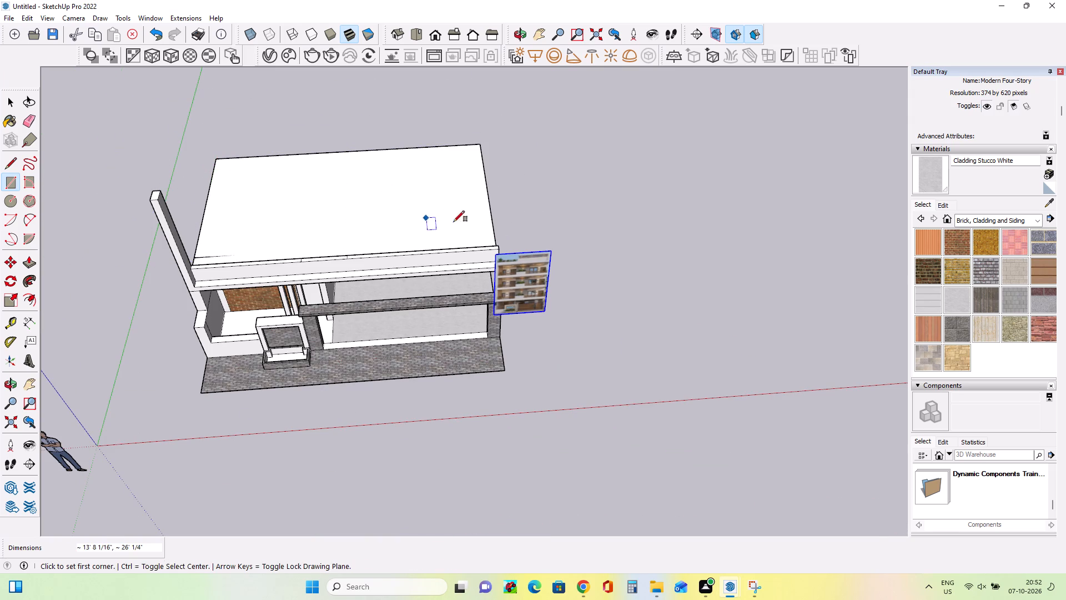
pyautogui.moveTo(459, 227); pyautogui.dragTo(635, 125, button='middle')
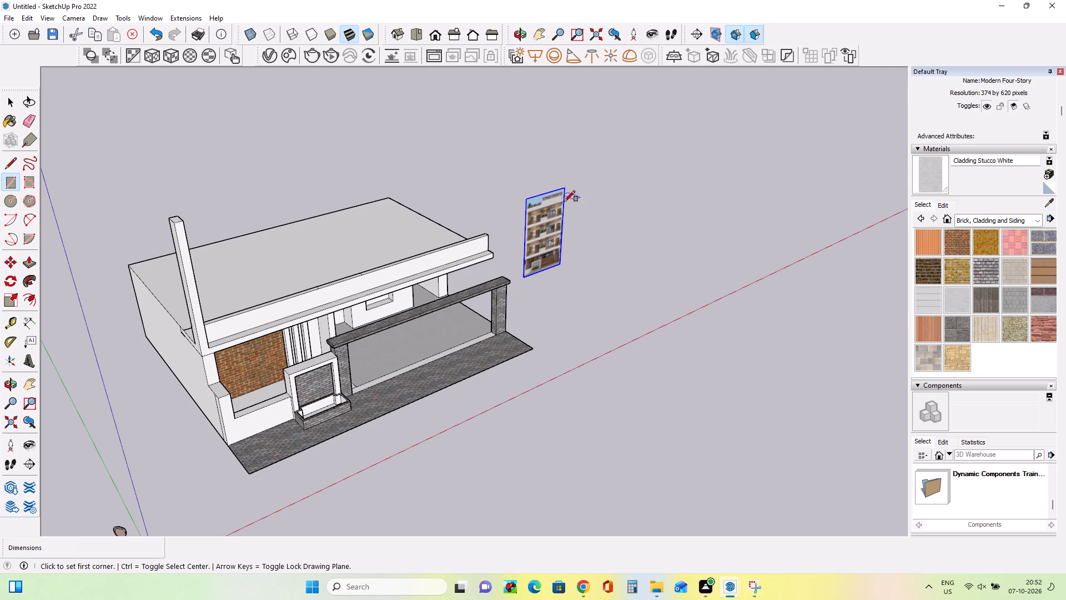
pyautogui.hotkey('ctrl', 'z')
# Draw a rectangle about 26' 3/16" by 13' 8 1/16" on the roof slab from its back corner, leaving a balcony strip behind the parapet.
pyautogui.moveTo(511, 214); pyautogui.dragTo(551, 377, button='middle')
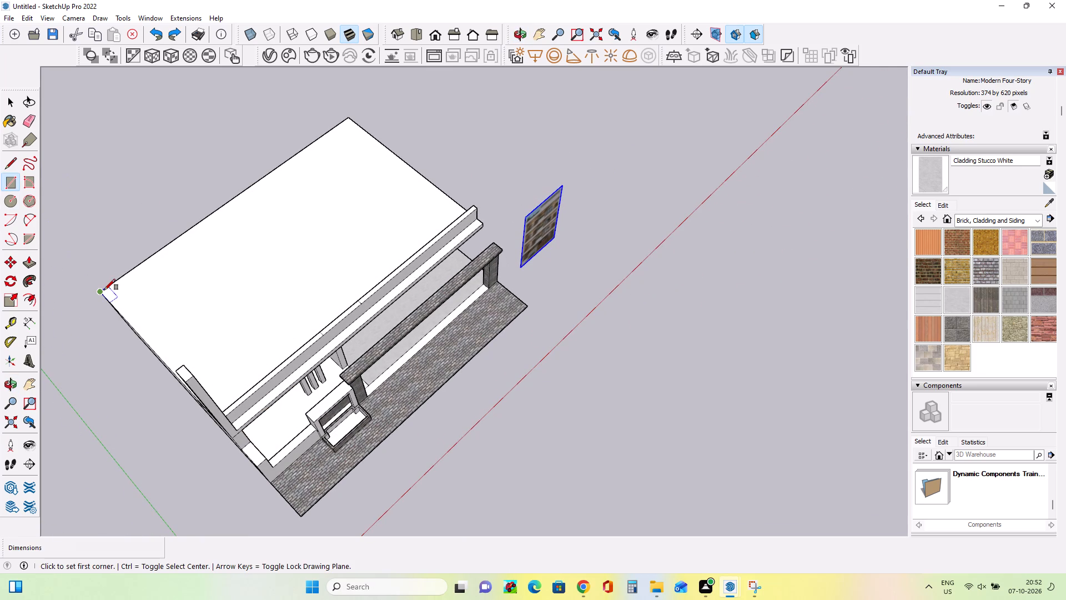
pyautogui.click(103, 290)
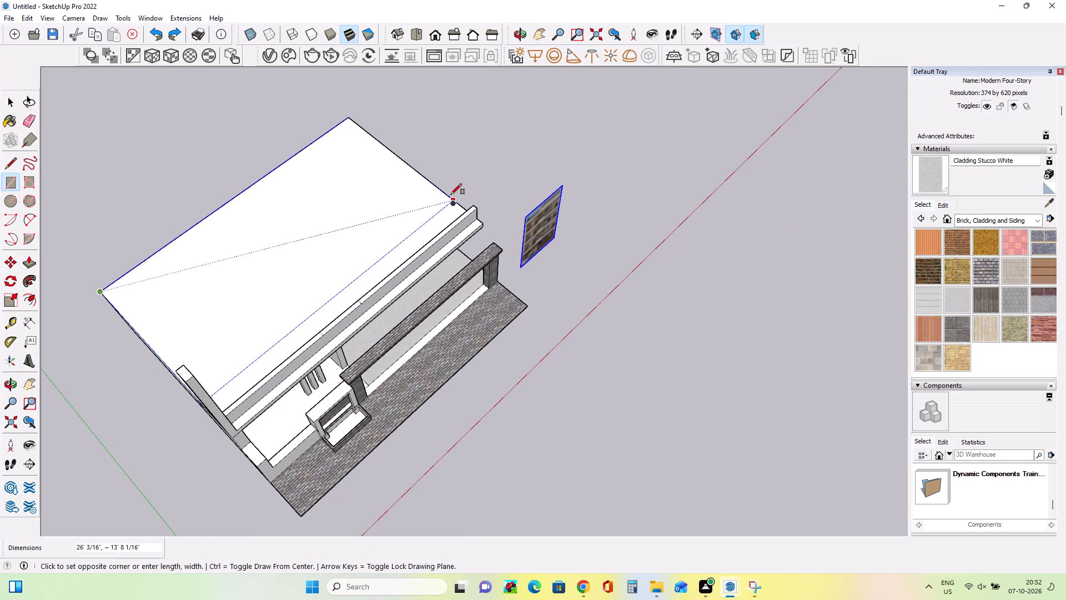
pyautogui.click(451, 194)
# Pull the roof rectangle up into the first-floor block, and raise its top by a further 1' 2 1/8".
pyautogui.moveTo(494, 224); pyautogui.dragTo(382, 219, button='middle')
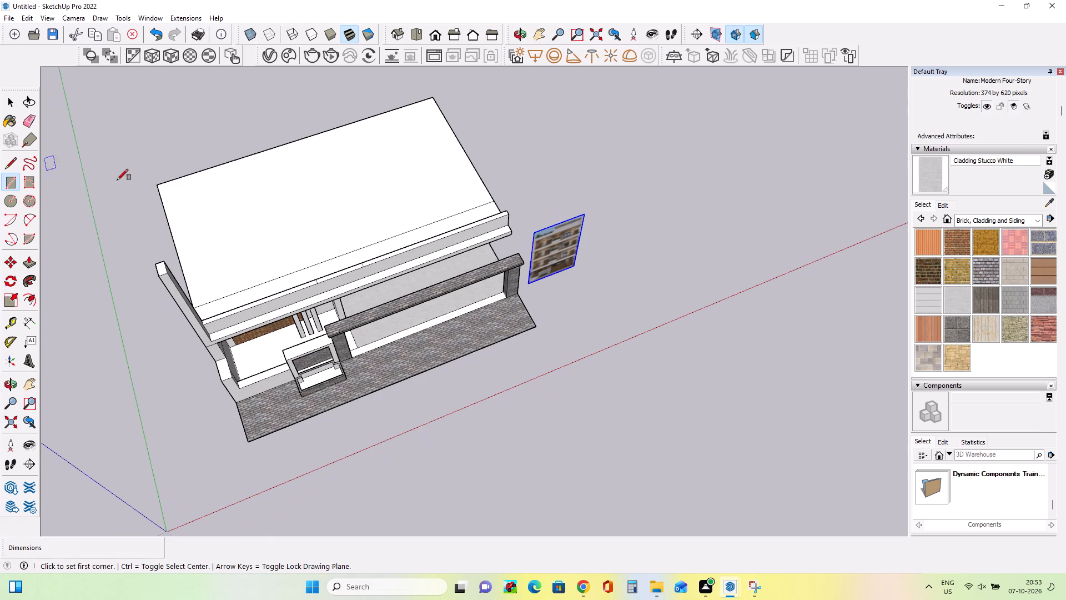
pyautogui.click(28, 269)
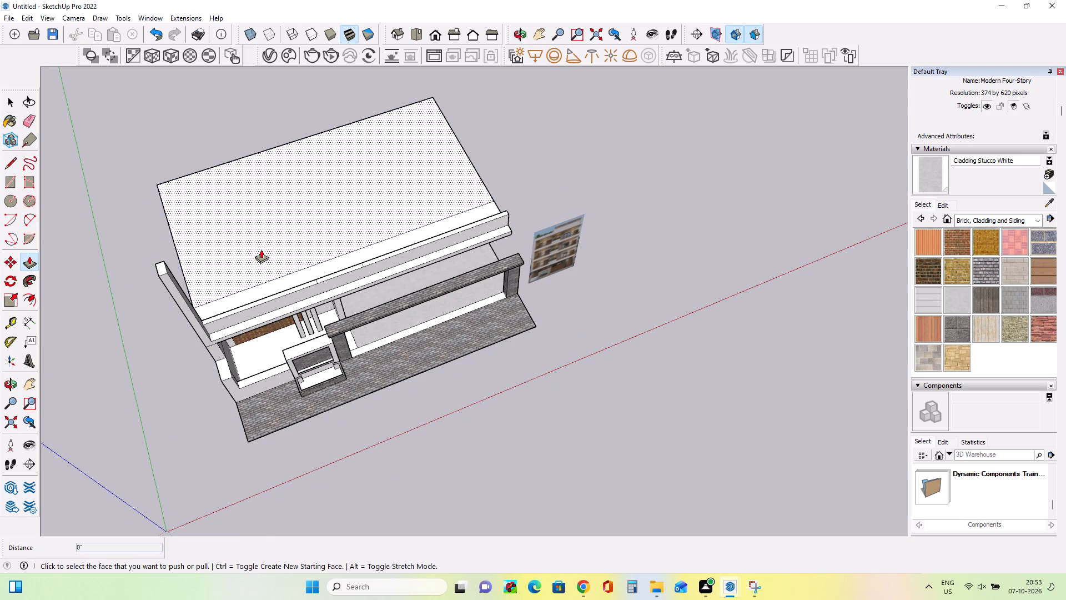
pyautogui.click(261, 249)
pyautogui.click(259, 207)
pyautogui.moveTo(319, 373); pyautogui.dragTo(301, 195, button='middle')
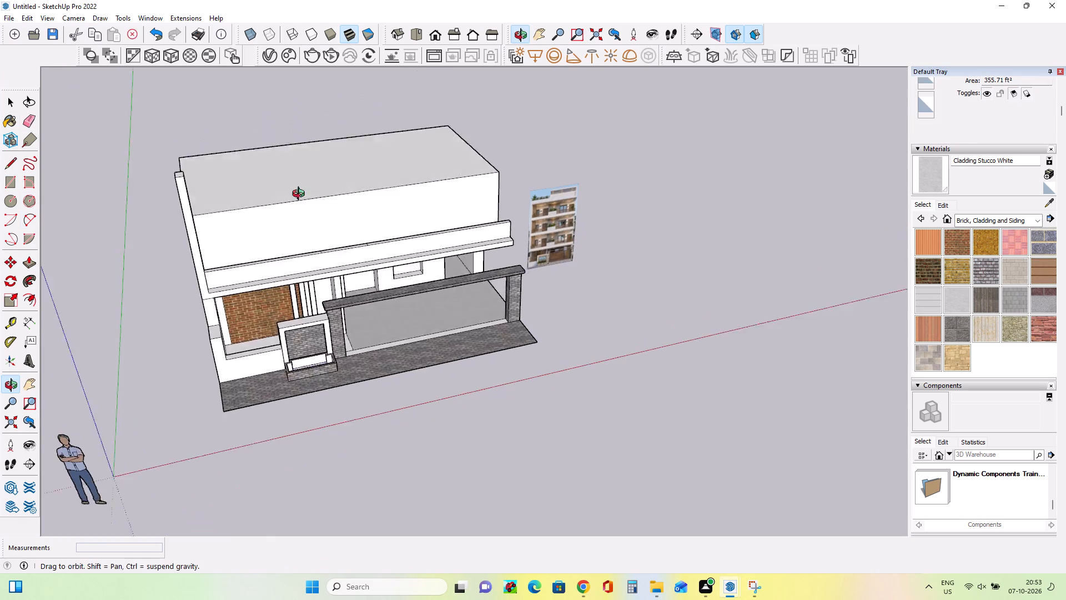
pyautogui.moveTo(301, 195); pyautogui.dragTo(304, 159, button='middle')
pyautogui.click(341, 189)
pyautogui.click(342, 176)
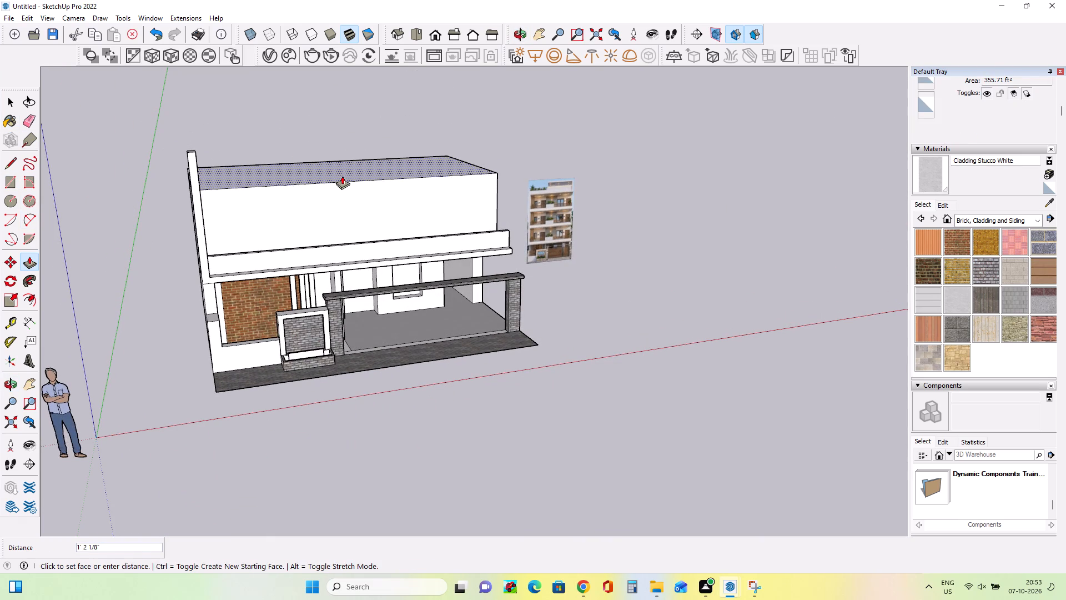
# Compare the first-floor block's height with the reference image and raise its top by another 3 7/8".
pyautogui.moveTo(377, 262); pyautogui.dragTo(306, 256, button='middle')
pyautogui.moveTo(426, 182); pyautogui.dragTo(439, 199, button='middle')
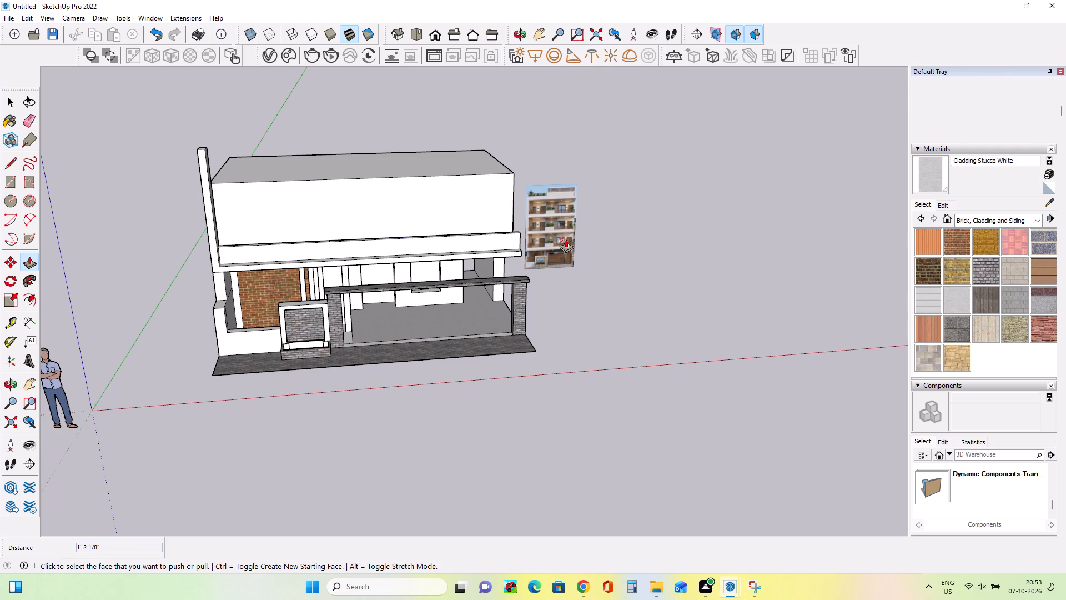
pyautogui.scroll(3, 566, 239)
pyautogui.moveTo(566, 239); pyautogui.dragTo(560, 216, button='middle')
pyautogui.scroll(2, 567, 209)
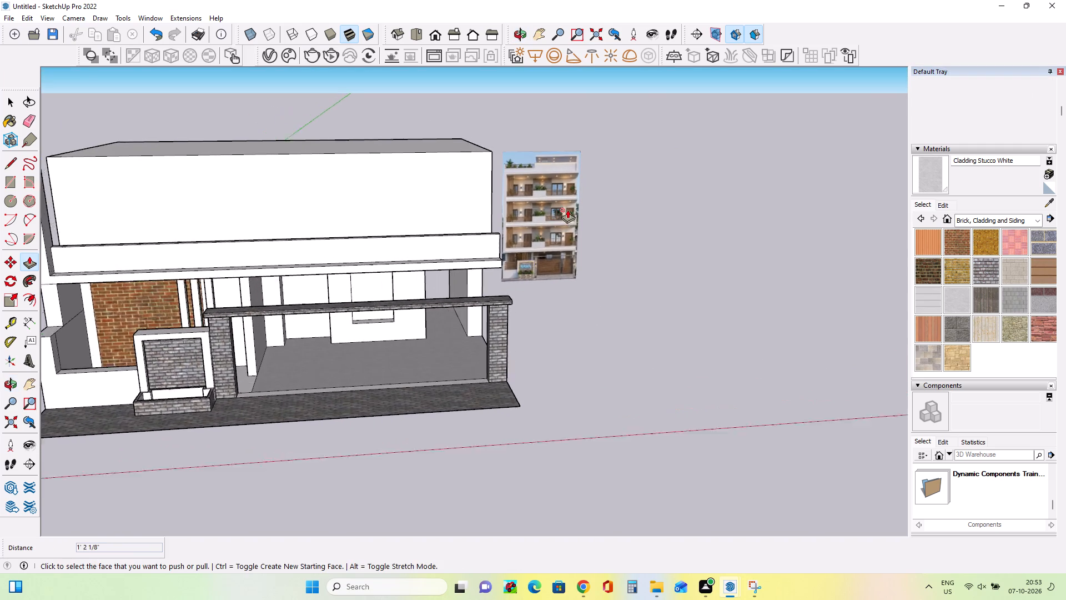
pyautogui.scroll(2, 567, 209)
pyautogui.scroll(-4, 567, 209)
pyautogui.moveTo(348, 174); pyautogui.dragTo(354, 205, button='middle')
pyautogui.click(290, 147)
pyautogui.click(290, 142)
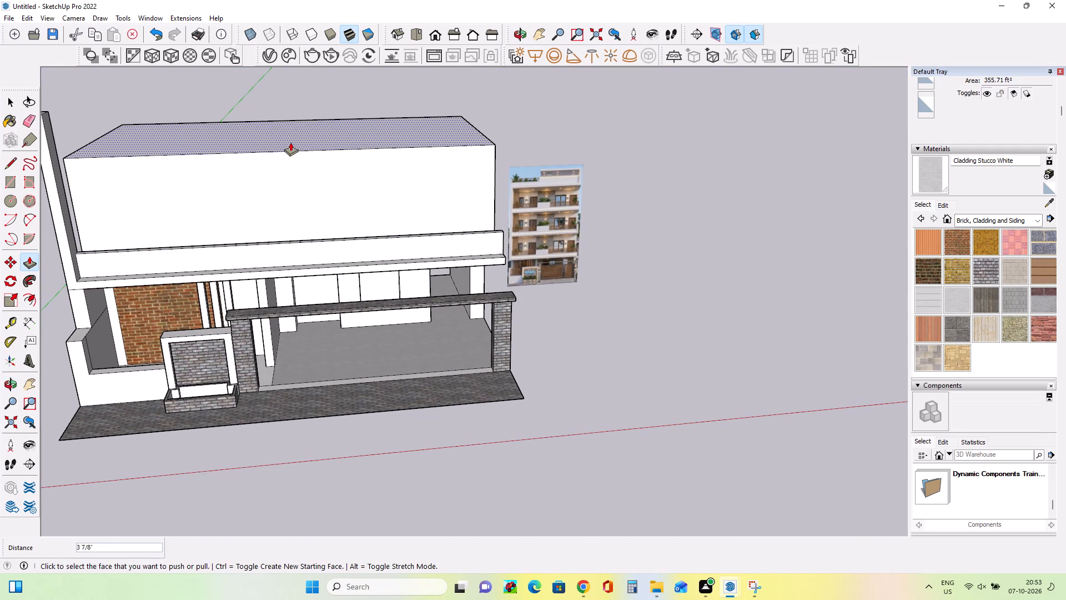
# Draw a rectangle about 7' 8 13/16" by 6' 6 3/16" on the first-floor front wall's middle, between the parapet and the wall's top edge.
pyautogui.moveTo(360, 224); pyautogui.dragTo(371, 279, button='middle')
pyautogui.scroll(-1, 371, 280)
pyautogui.scroll(9, 536, 295)
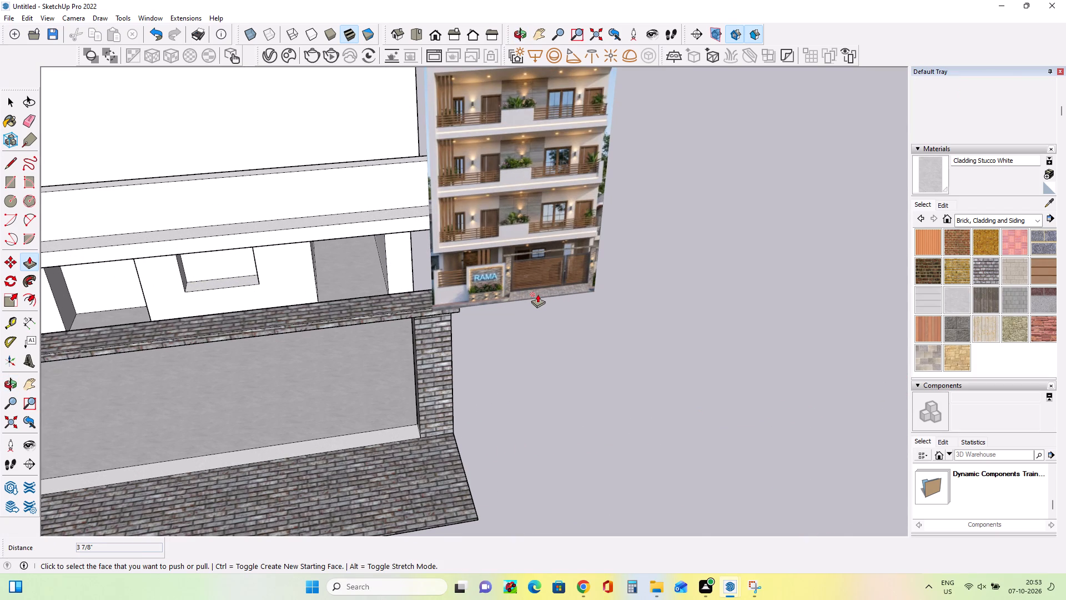
pyautogui.scroll(-8, 537, 294)
pyautogui.scroll(-2, 148, 140)
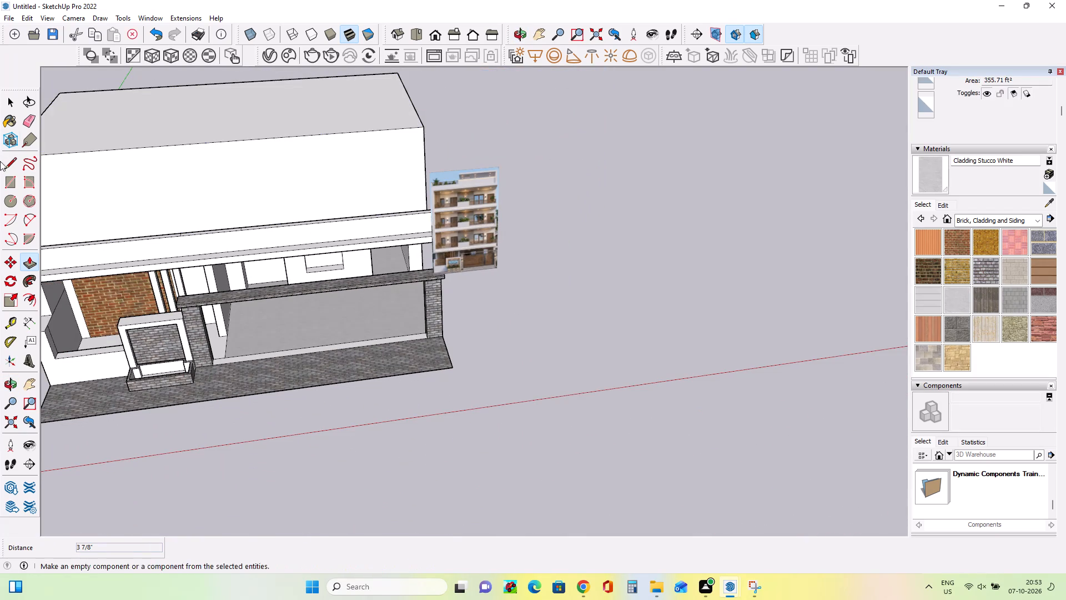
pyautogui.click(12, 184)
pyautogui.moveTo(260, 222); pyautogui.dragTo(284, 273, button='middle')
pyautogui.scroll(3, 457, 287)
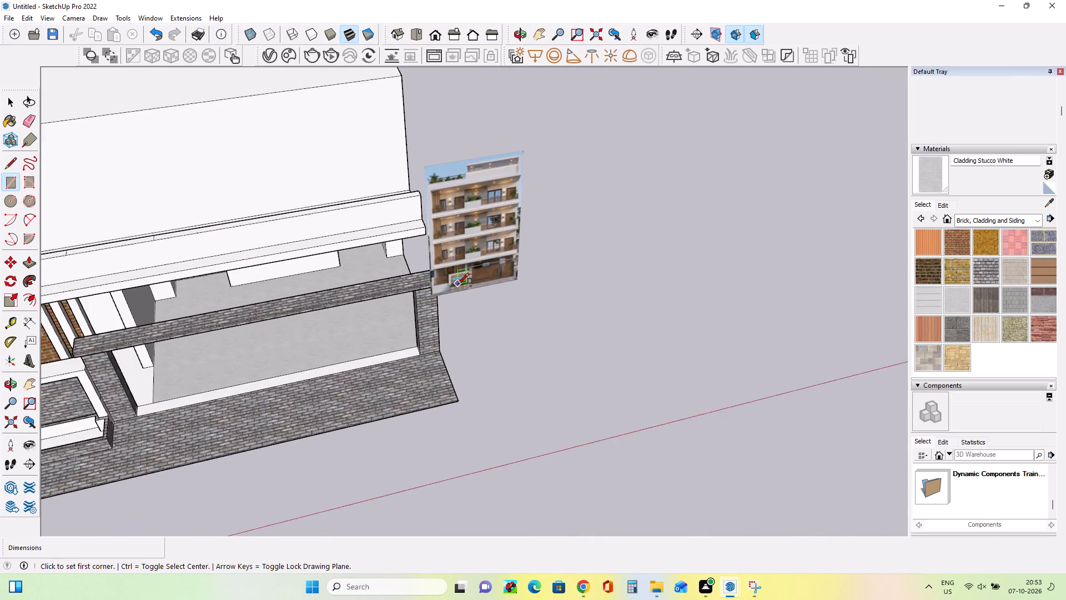
pyautogui.scroll(5, 458, 284)
pyautogui.scroll(-9, 458, 283)
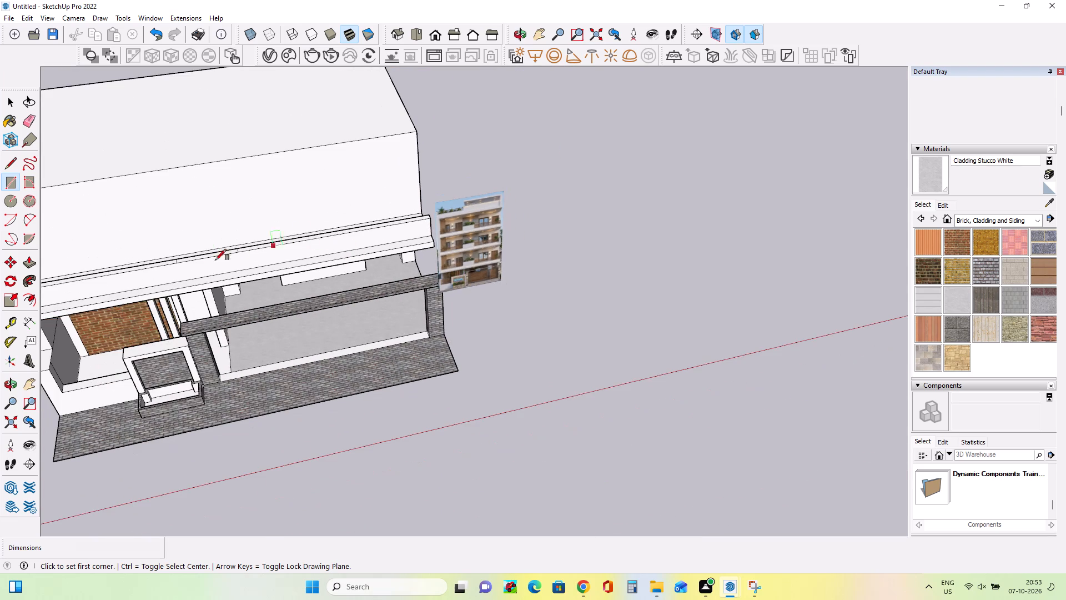
pyautogui.moveTo(206, 260); pyautogui.dragTo(215, 296, button='middle')
pyautogui.scroll(-1, 212, 283)
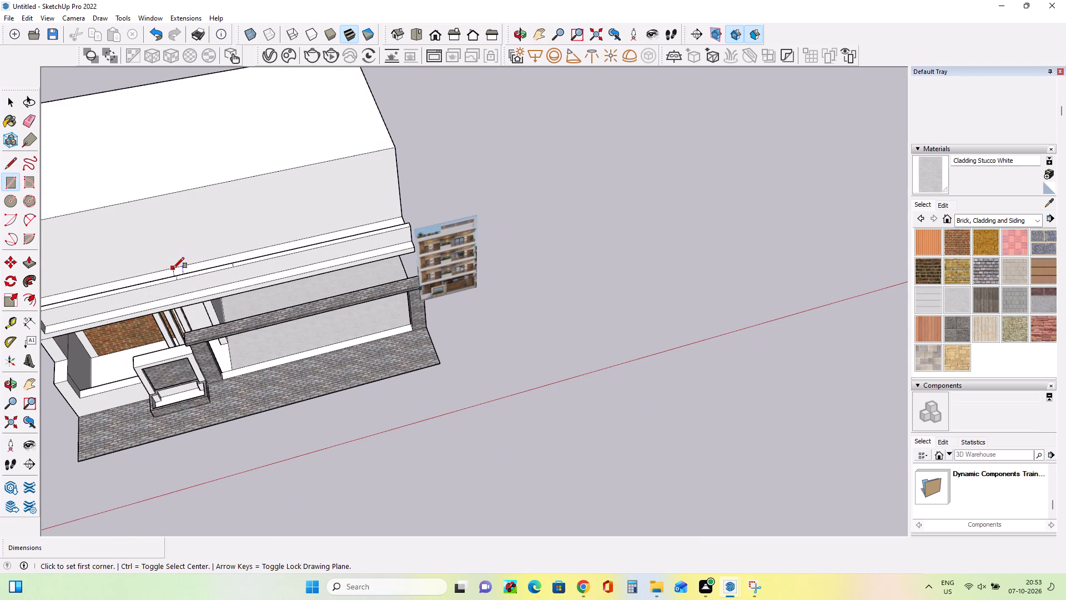
pyautogui.click(173, 268)
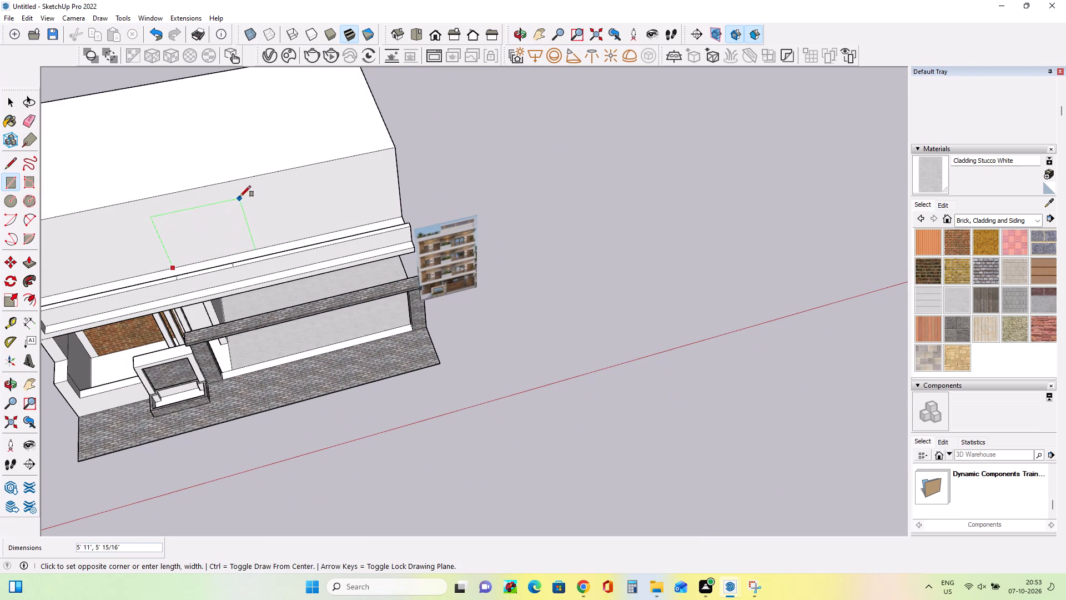
pyautogui.click(262, 174)
# Pull the first-floor front wall's middle panel outward 7 1/4" from the wall sections beside it.
pyautogui.moveTo(294, 234); pyautogui.dragTo(285, 171, button='middle')
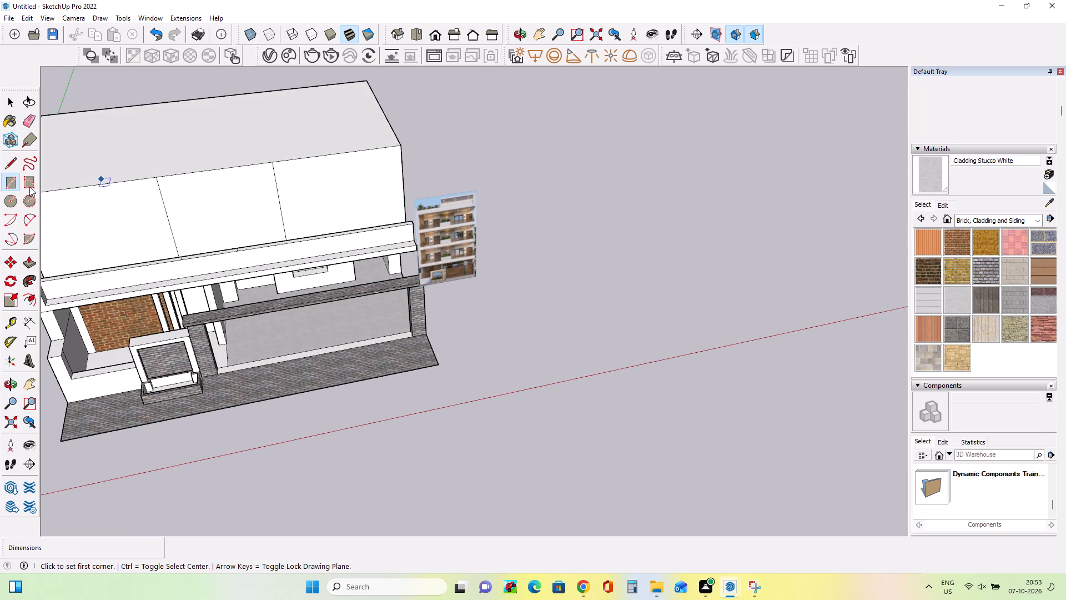
pyautogui.click(24, 264)
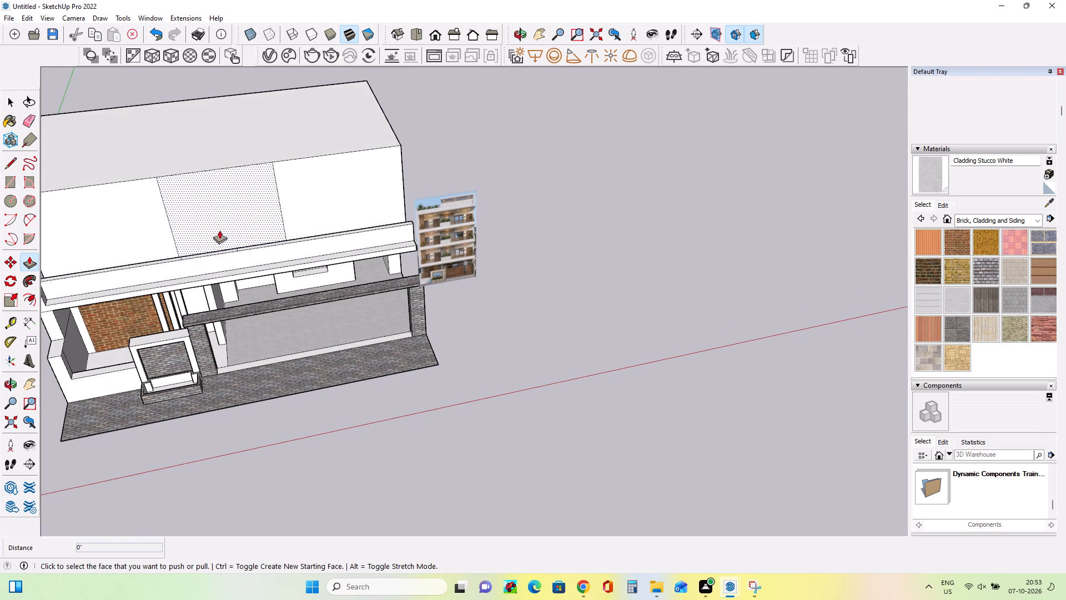
pyautogui.click(241, 223)
pyautogui.click(242, 223)
pyautogui.middleClick(312, 242)
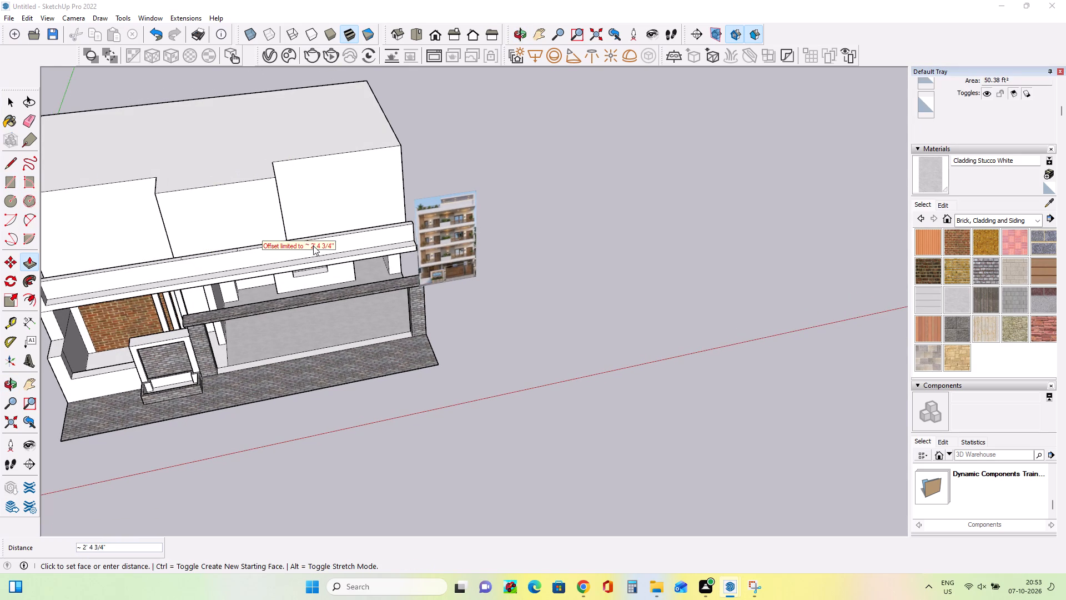
pyautogui.click(245, 227)
# Examine the projecting middle panel and compare the first-floor front with the doors and windows in the reference image.
pyautogui.moveTo(350, 224); pyautogui.dragTo(521, 277, button='middle')
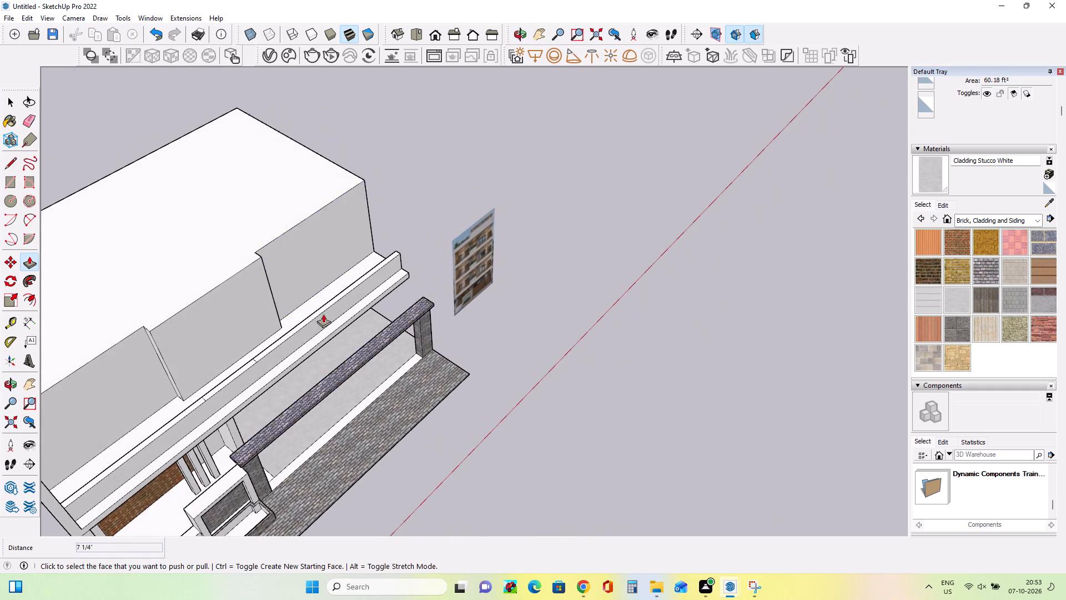
pyautogui.scroll(-13, 270, 328)
pyautogui.moveTo(379, 393); pyautogui.dragTo(260, 286, button='middle')
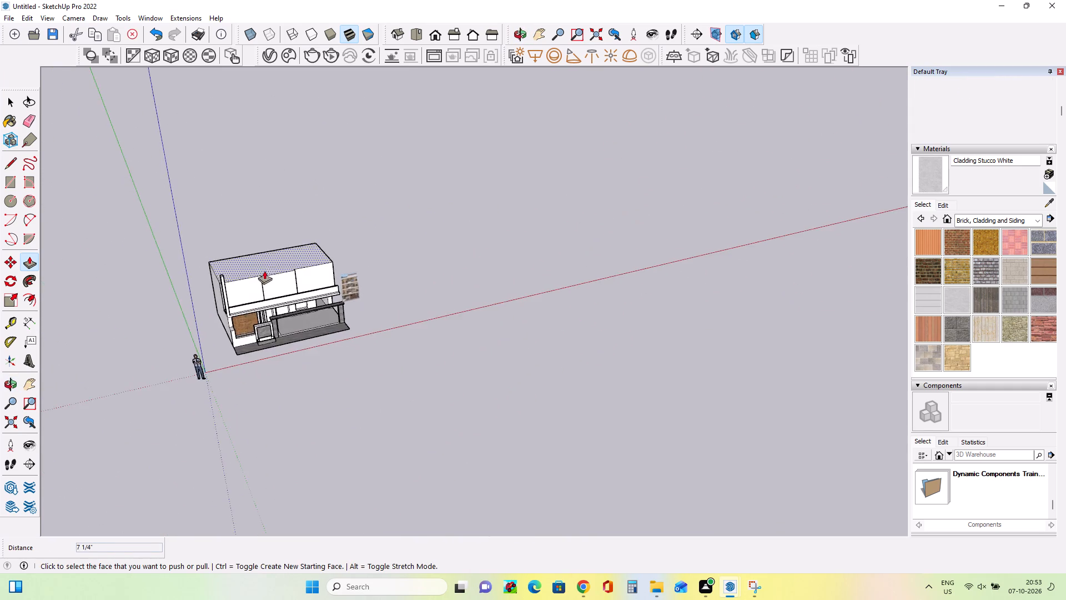
pyautogui.scroll(13, 270, 265)
pyautogui.moveTo(296, 342); pyautogui.dragTo(264, 319, button='middle')
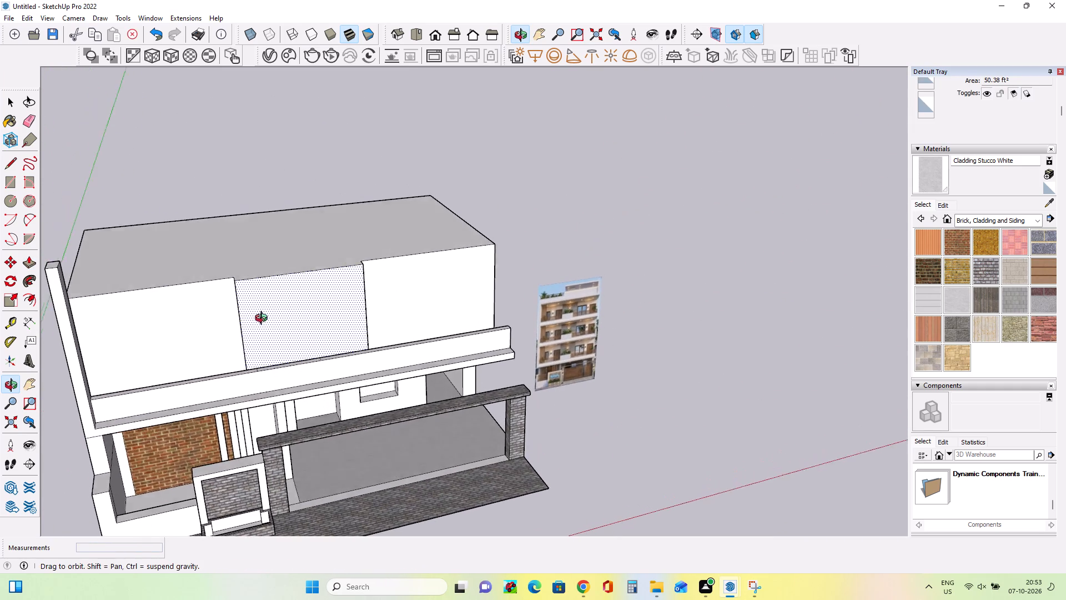
pyautogui.moveTo(264, 319); pyautogui.dragTo(260, 292, button='middle')
pyautogui.moveTo(403, 313); pyautogui.dragTo(338, 306, button='middle')
pyautogui.scroll(4, 562, 354)
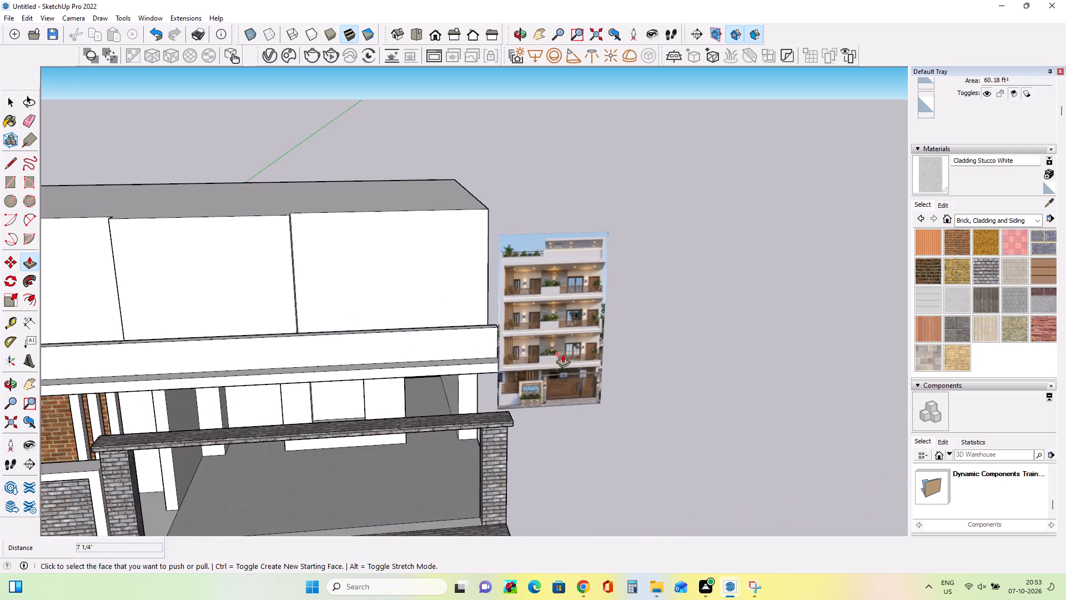
pyautogui.scroll(8, 529, 363)
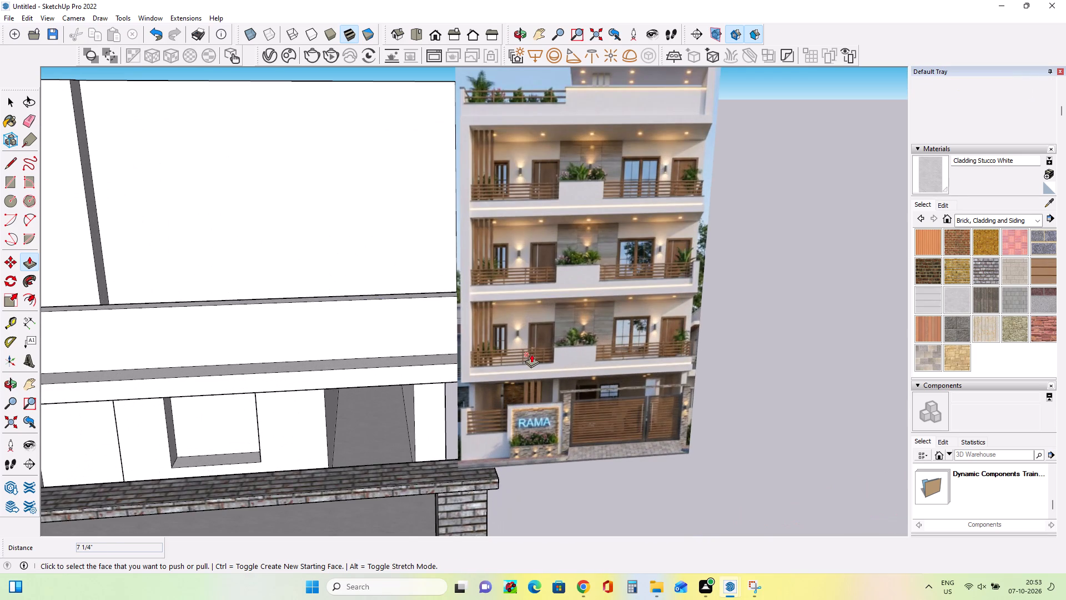
pyautogui.scroll(-13, 531, 354)
pyautogui.moveTo(273, 299); pyautogui.dragTo(279, 333, button='middle')
pyautogui.scroll(-1, 273, 300)
pyautogui.moveTo(280, 337); pyautogui.dragTo(287, 354, button='middle')
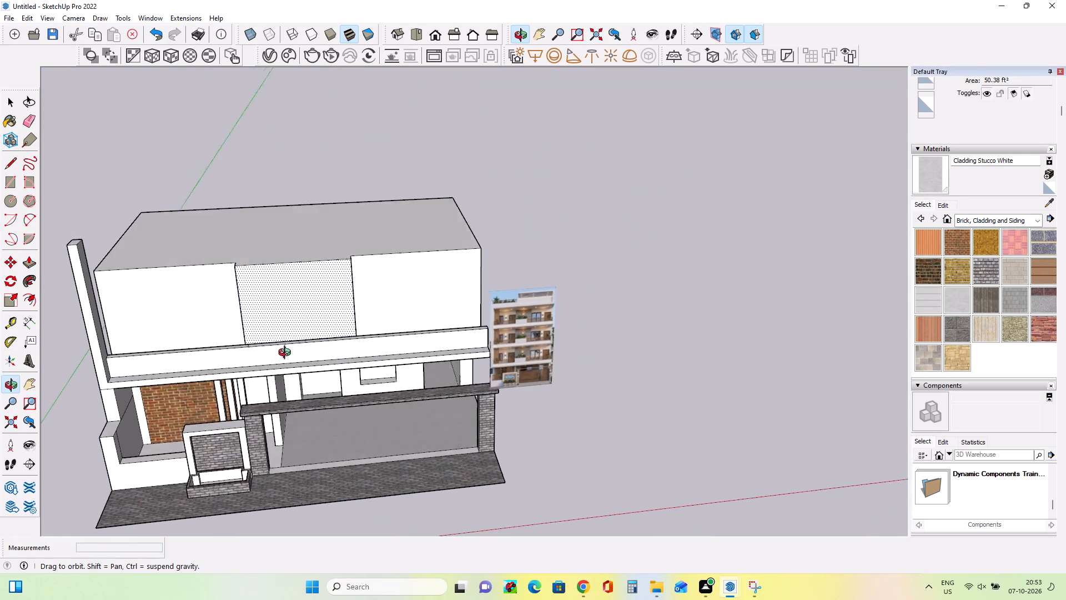
pyautogui.moveTo(287, 354); pyautogui.dragTo(319, 415, button='middle')
# Draw a door rectangle about 2' 9 1/4" by 4' 5 13/16" on the first-floor wall's left section, beside the middle panel.
pyautogui.click(14, 187)
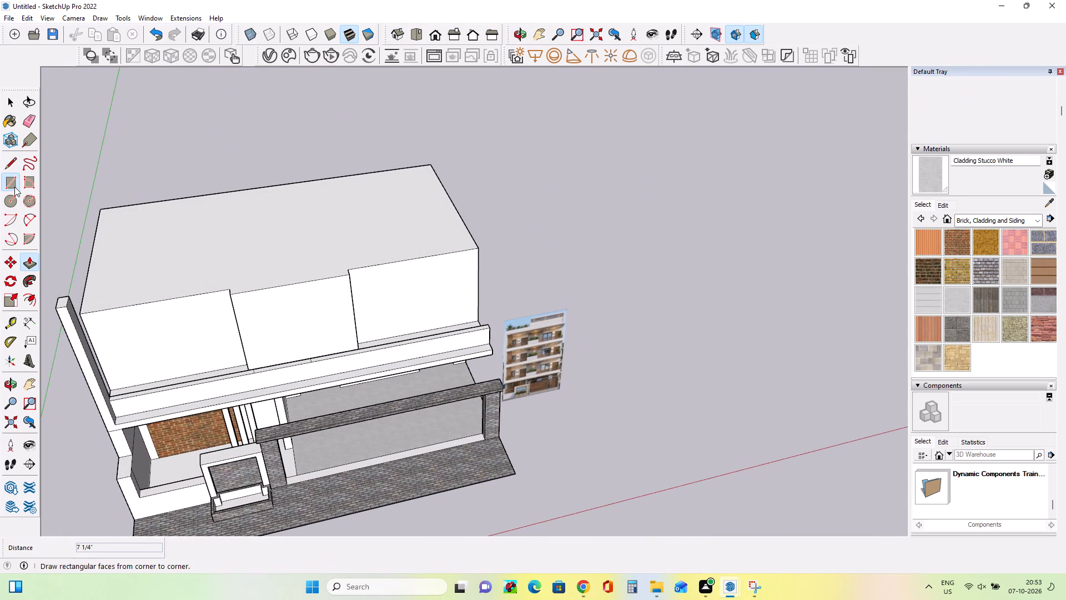
pyautogui.moveTo(221, 367); pyautogui.dragTo(295, 362, button='middle')
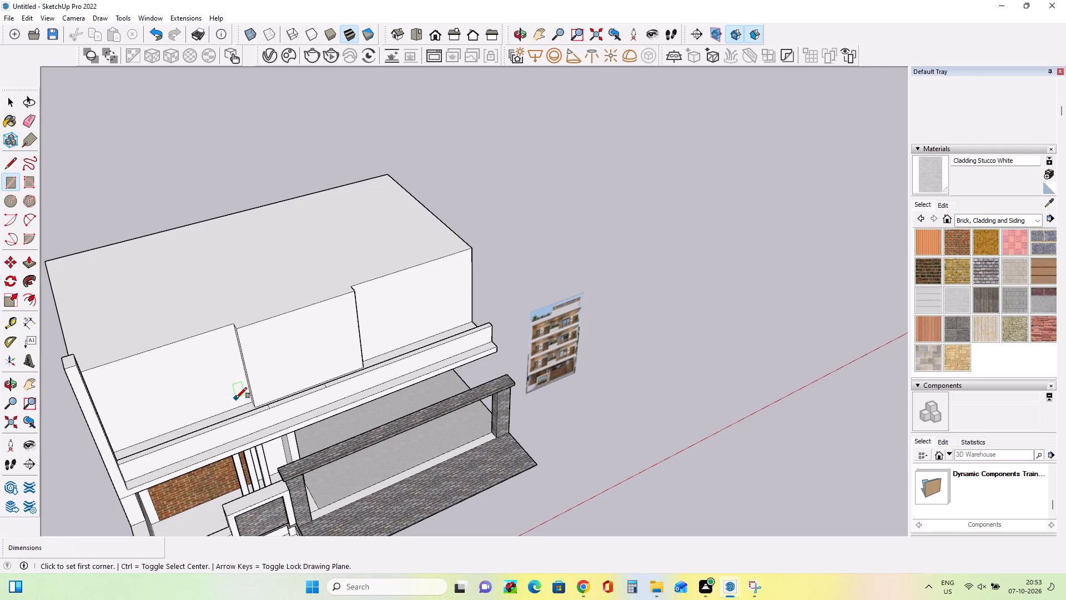
pyautogui.click(239, 407)
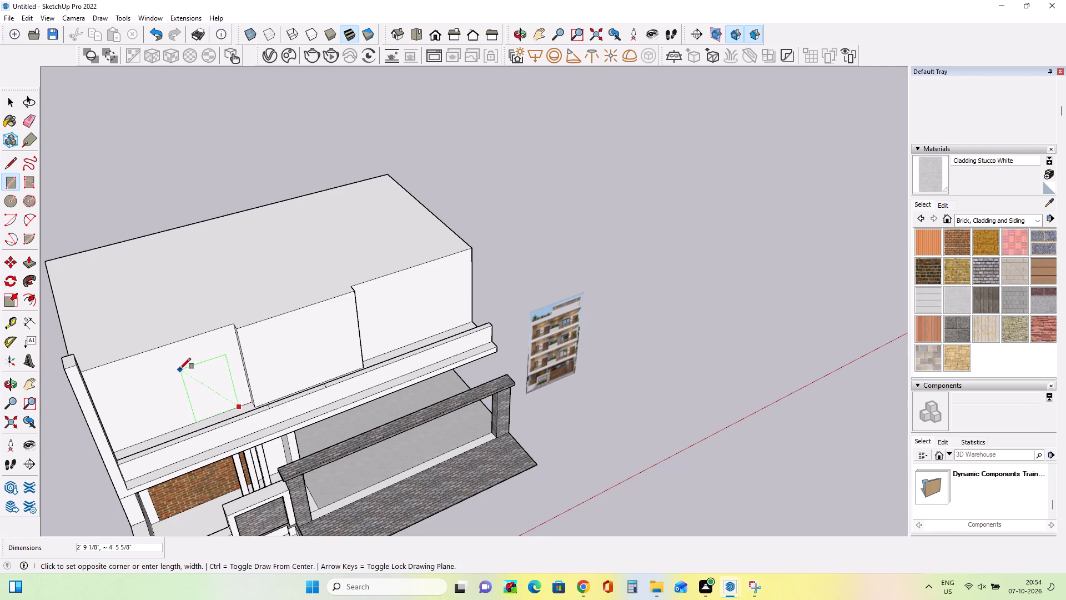
pyautogui.click(180, 369)
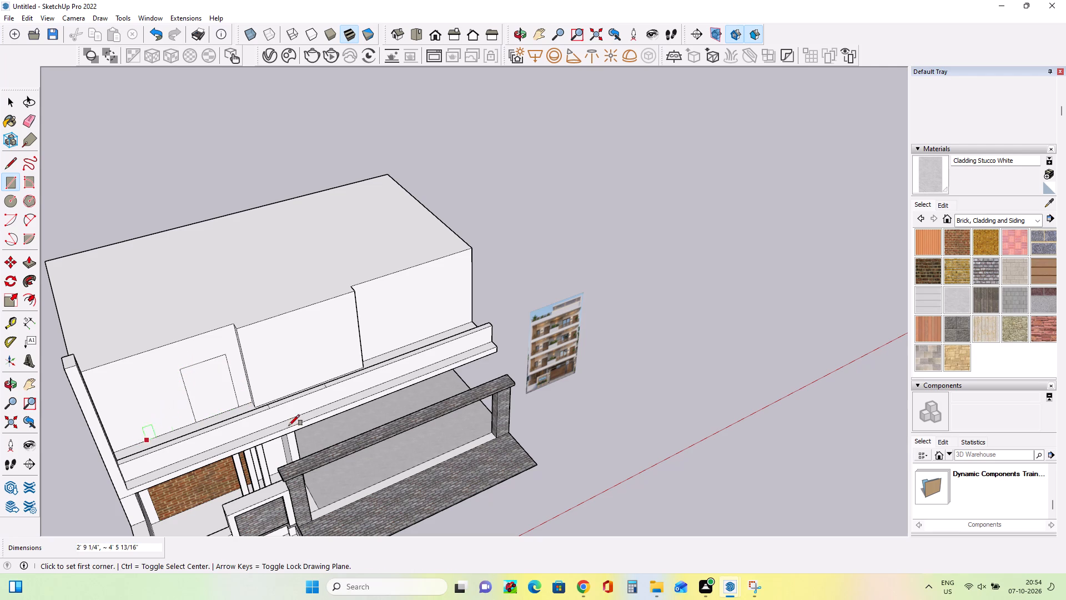
# Following the reference image, draw a narrow window rectangle about 3' high by 1' 5" wide near the left section's outer edge.
pyautogui.moveTo(631, 417); pyautogui.dragTo(415, 367, button='middle')
pyautogui.scroll(12, 472, 393)
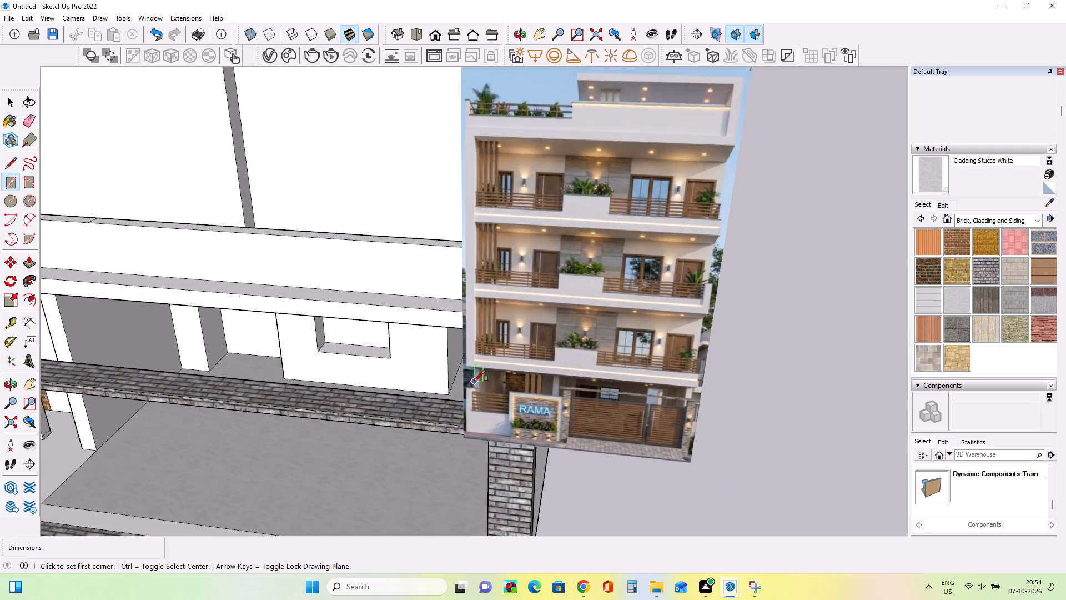
pyautogui.scroll(1, 474, 381)
pyautogui.scroll(-8, 474, 381)
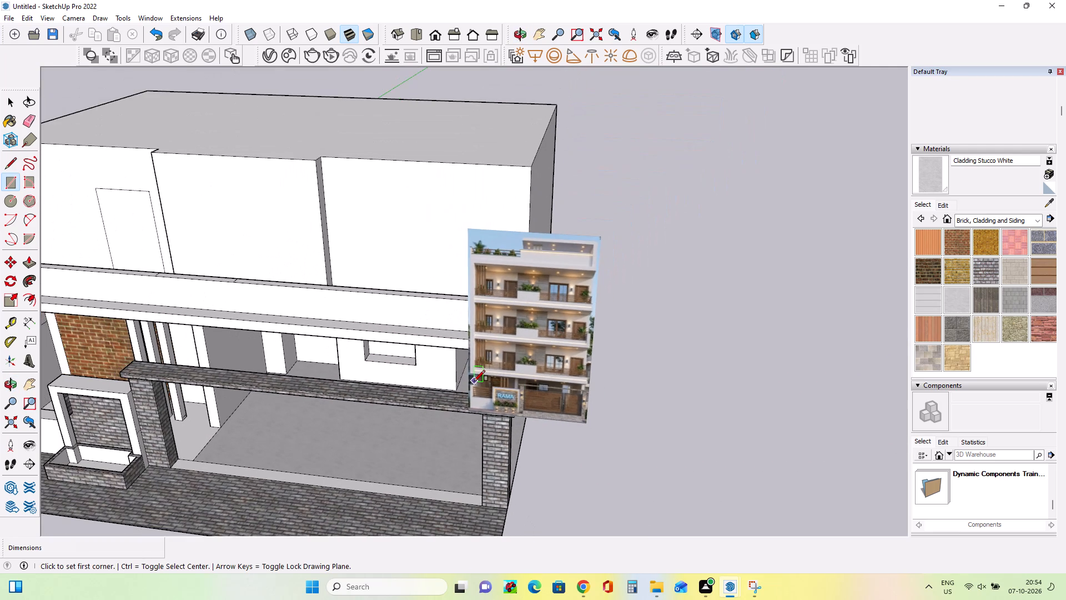
pyautogui.scroll(8, 477, 380)
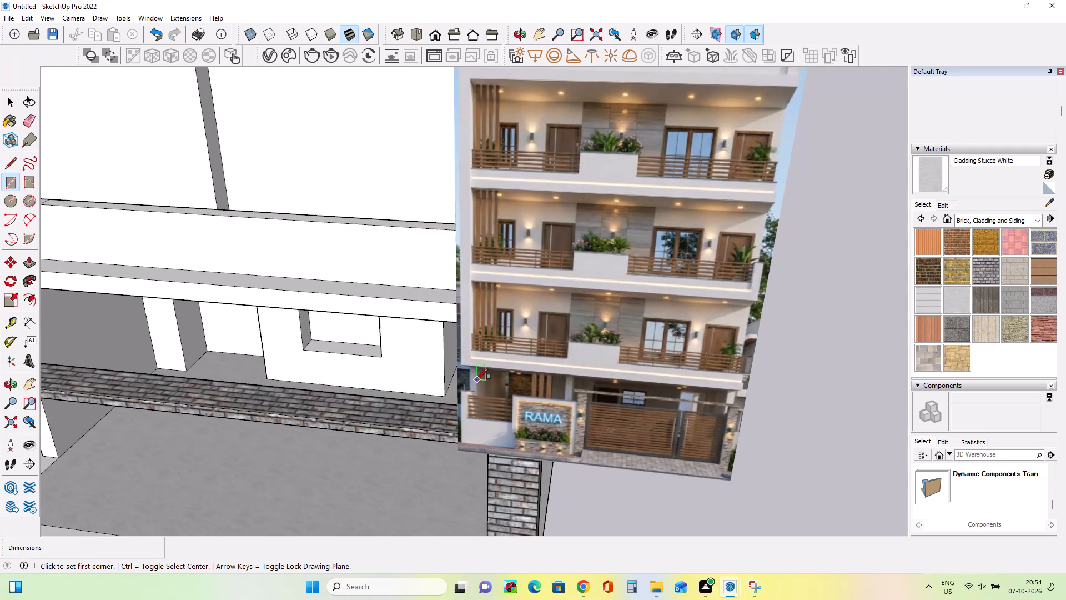
pyautogui.scroll(-12, 477, 379)
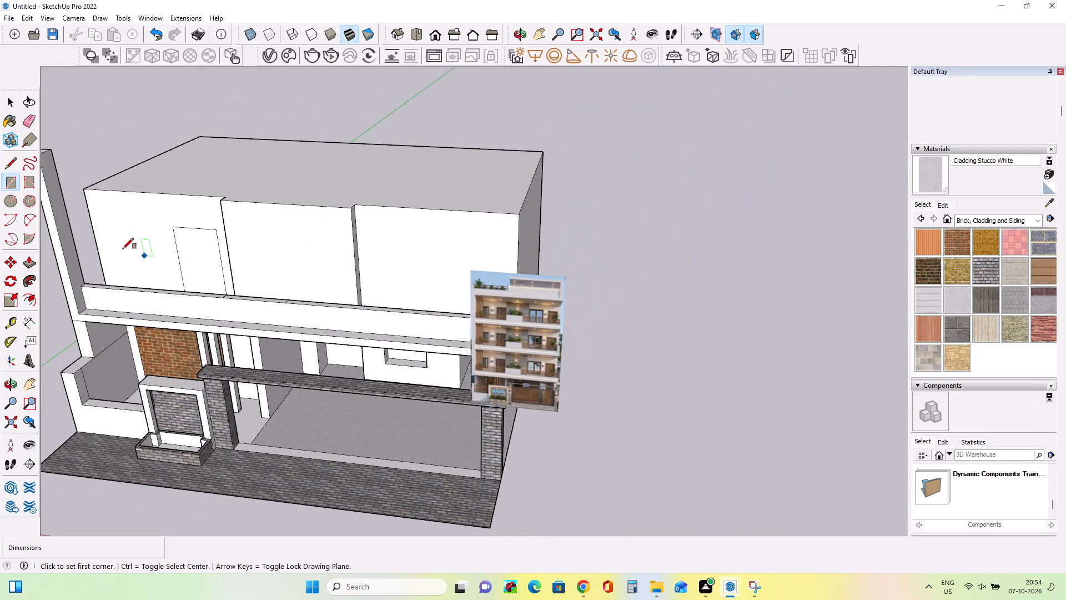
pyautogui.click(125, 279)
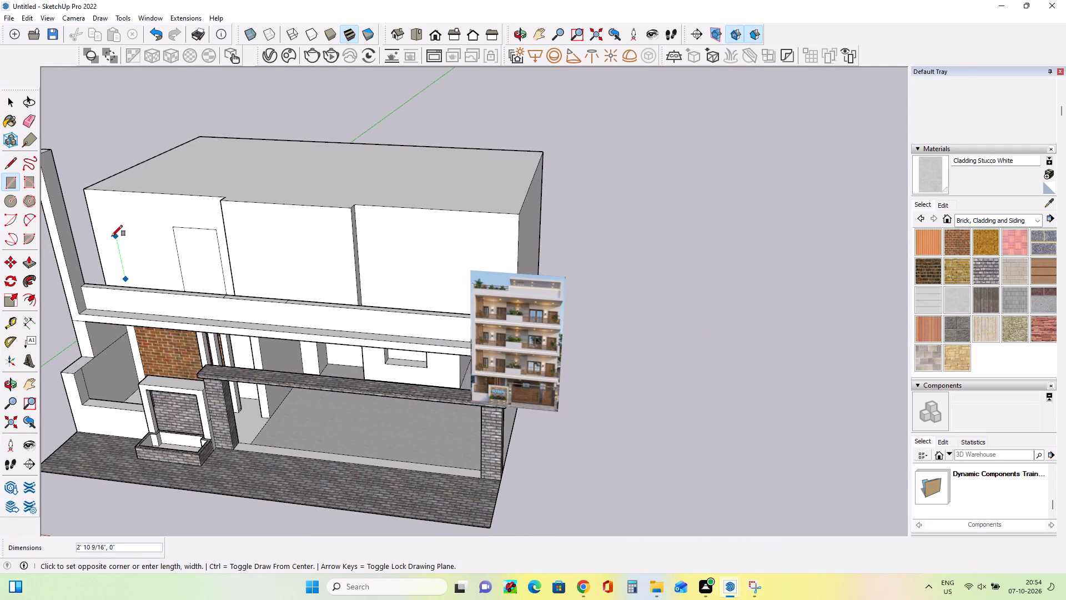
pyautogui.press('Escape')
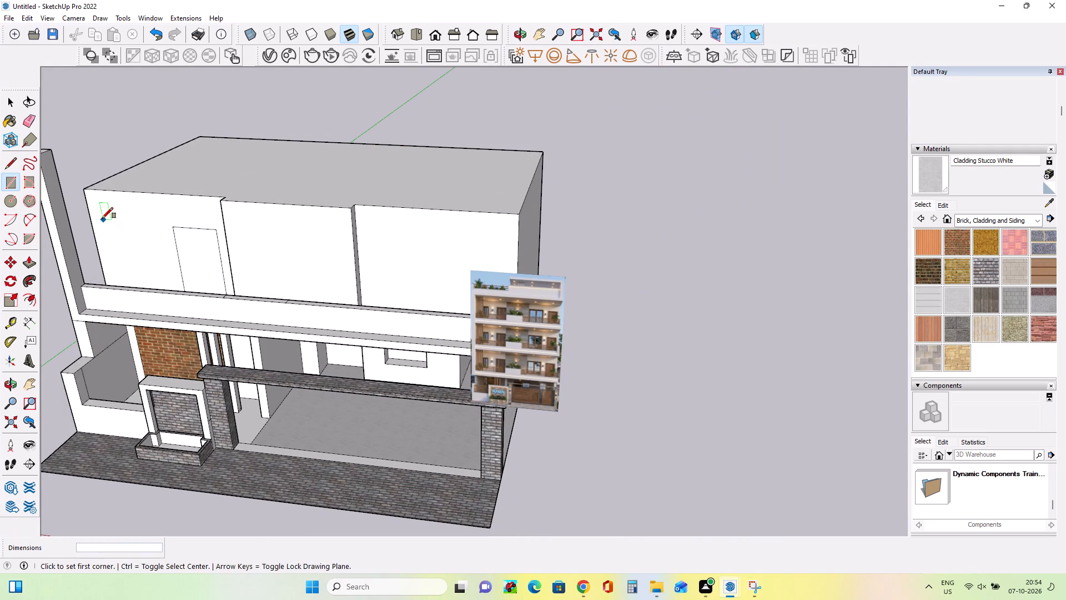
pyautogui.click(102, 226)
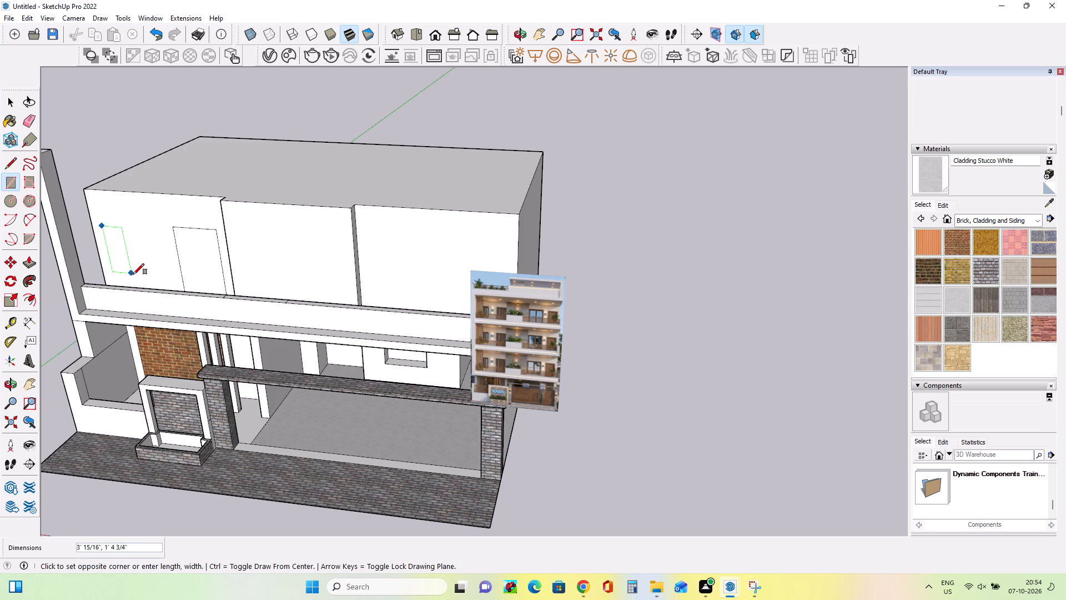
pyautogui.click(133, 278)
# Following the reference image, draw a window rectangle about 3' 10 13/16" by 2' 7 1/4" on the right section, beside the middle panel.
pyautogui.moveTo(153, 293); pyautogui.dragTo(275, 263, button='middle')
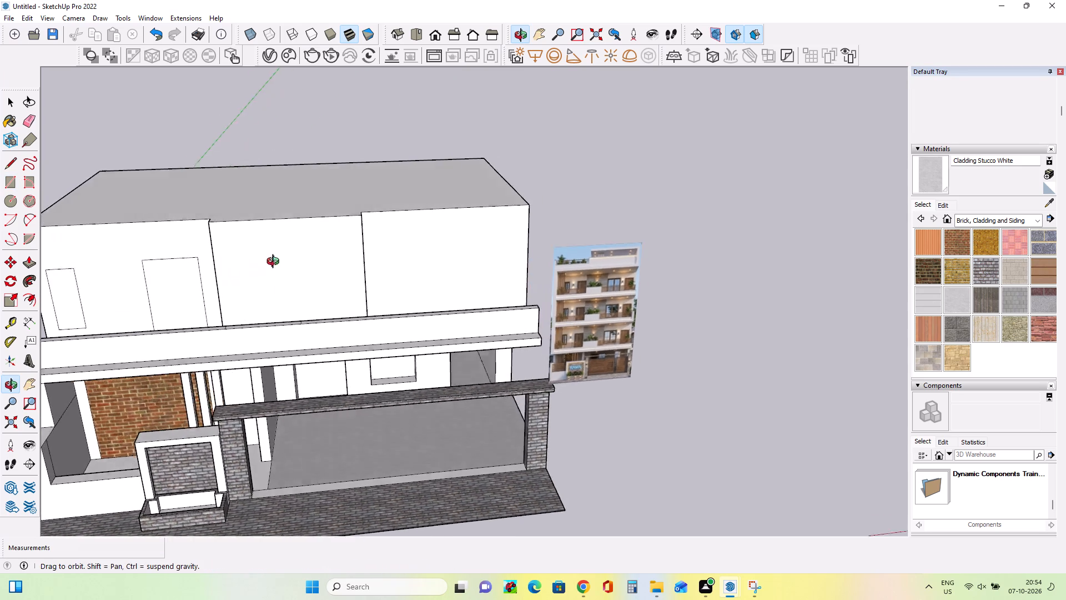
pyautogui.moveTo(275, 263); pyautogui.dragTo(296, 254, button='middle')
pyautogui.scroll(-3, 296, 254)
pyautogui.moveTo(426, 292); pyautogui.dragTo(324, 279, button='middle')
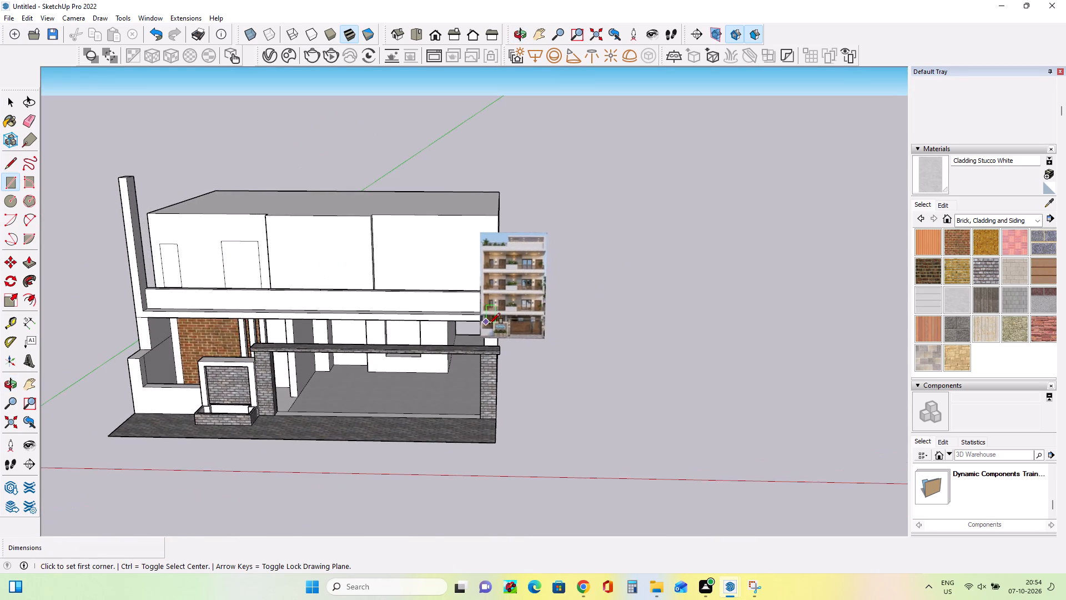
pyautogui.scroll(12, 489, 324)
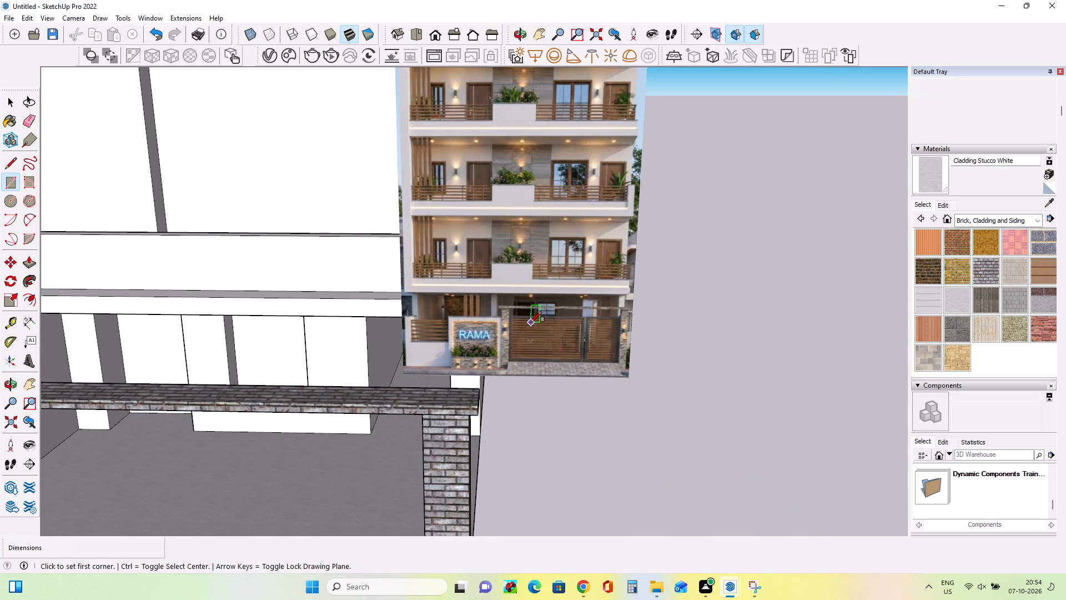
pyautogui.scroll(-8, 531, 322)
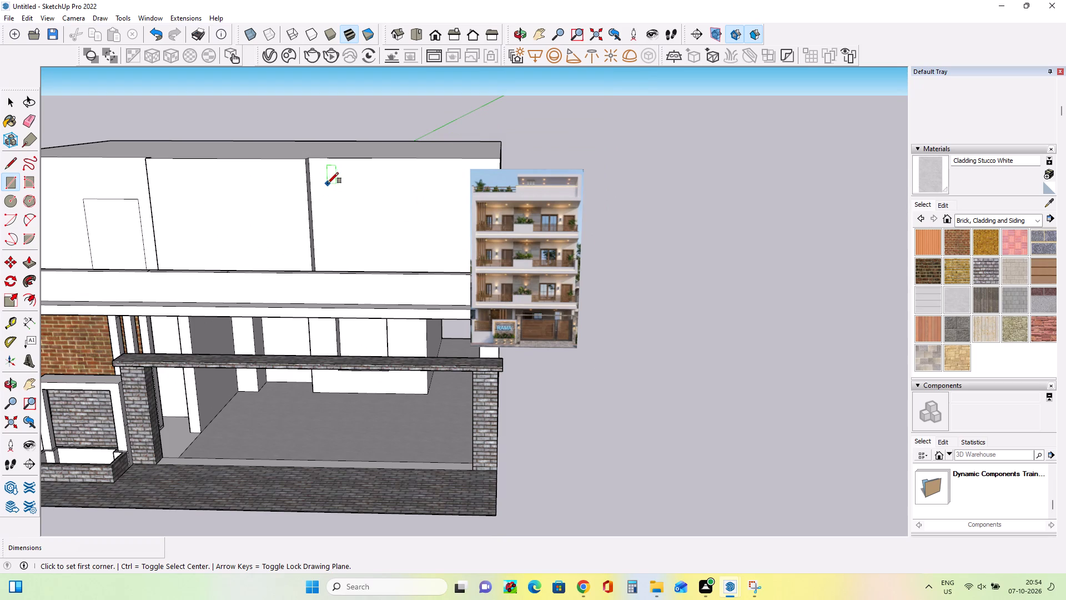
pyautogui.click(326, 187)
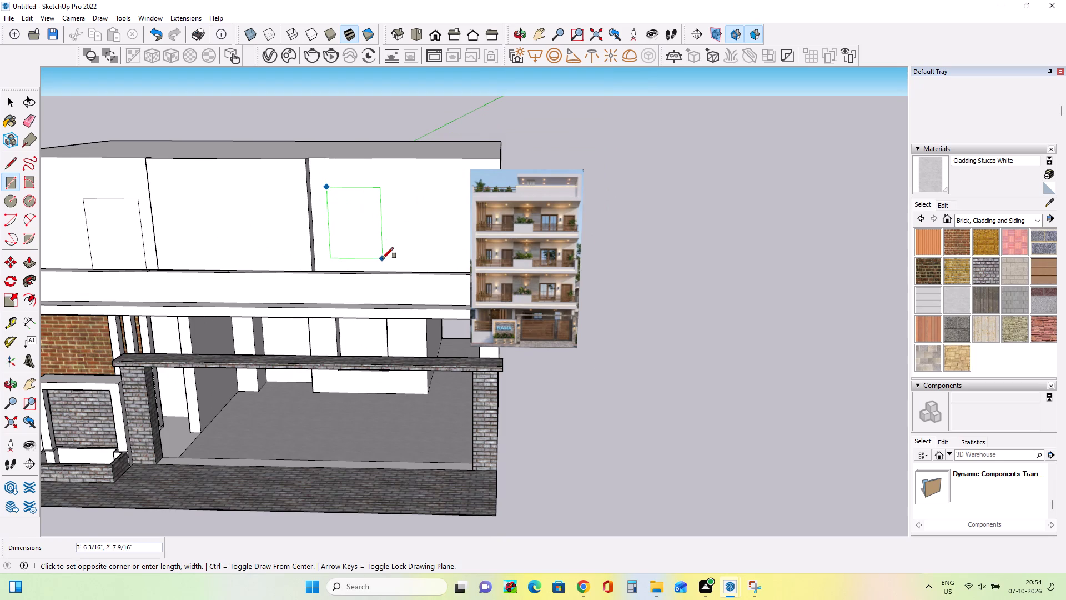
pyautogui.moveTo(382, 258); pyautogui.dragTo(383, 275, button='middle')
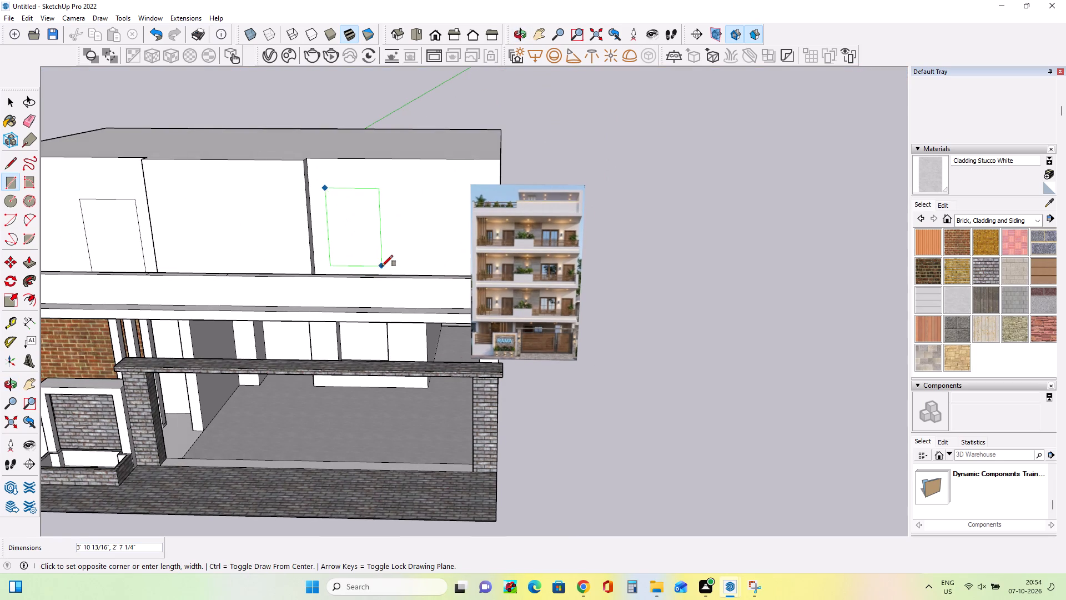
pyautogui.click(382, 266)
# Draw a door rectangle about 3' by 5' up from the base of the first-floor wall's right section, near its outer edge.
pyautogui.moveTo(402, 261); pyautogui.dragTo(414, 302, button='middle')
pyautogui.moveTo(431, 271); pyautogui.dragTo(436, 296, button='middle')
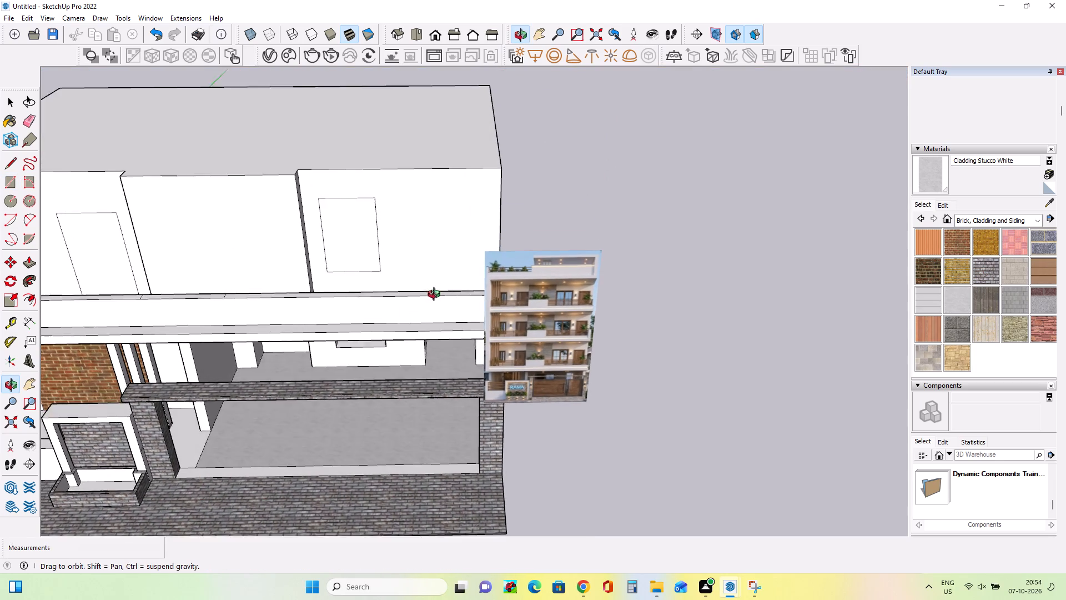
pyautogui.moveTo(436, 296); pyautogui.dragTo(440, 315, button='middle')
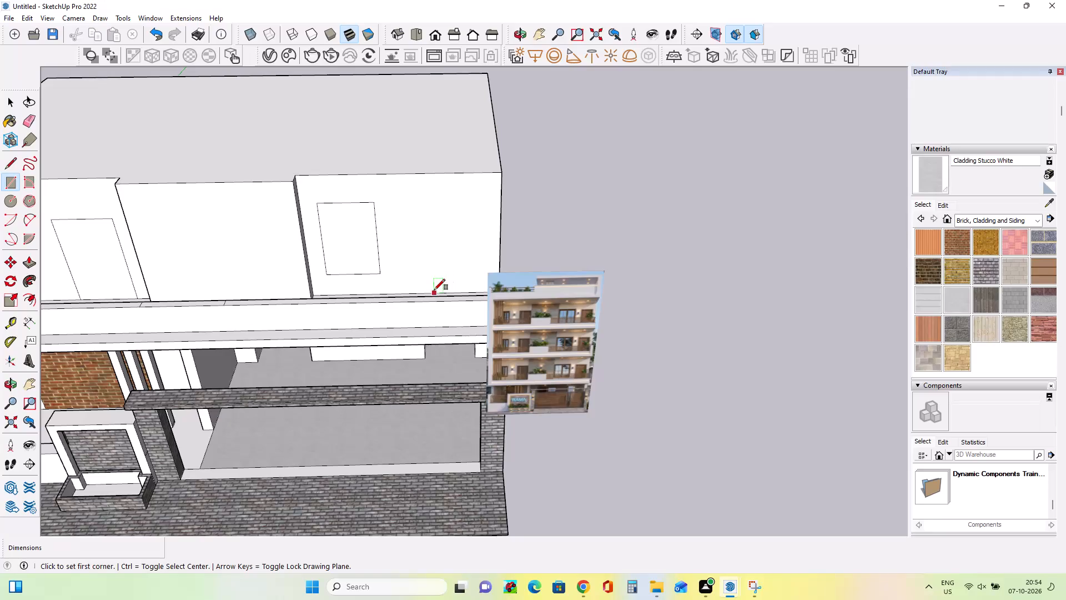
pyautogui.click(434, 290)
pyautogui.press('Escape')
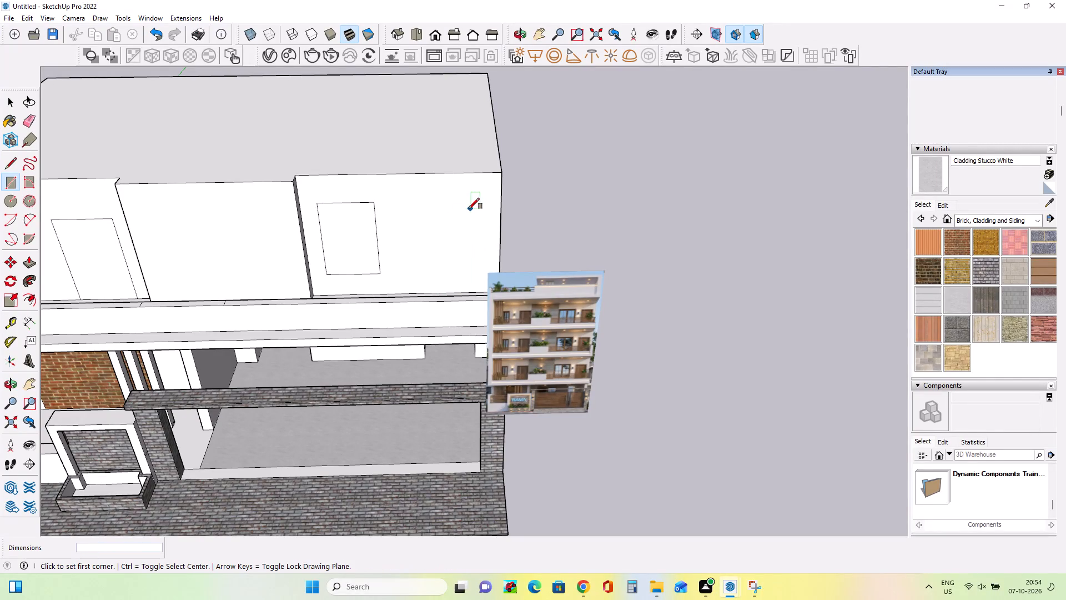
pyautogui.click(420, 292)
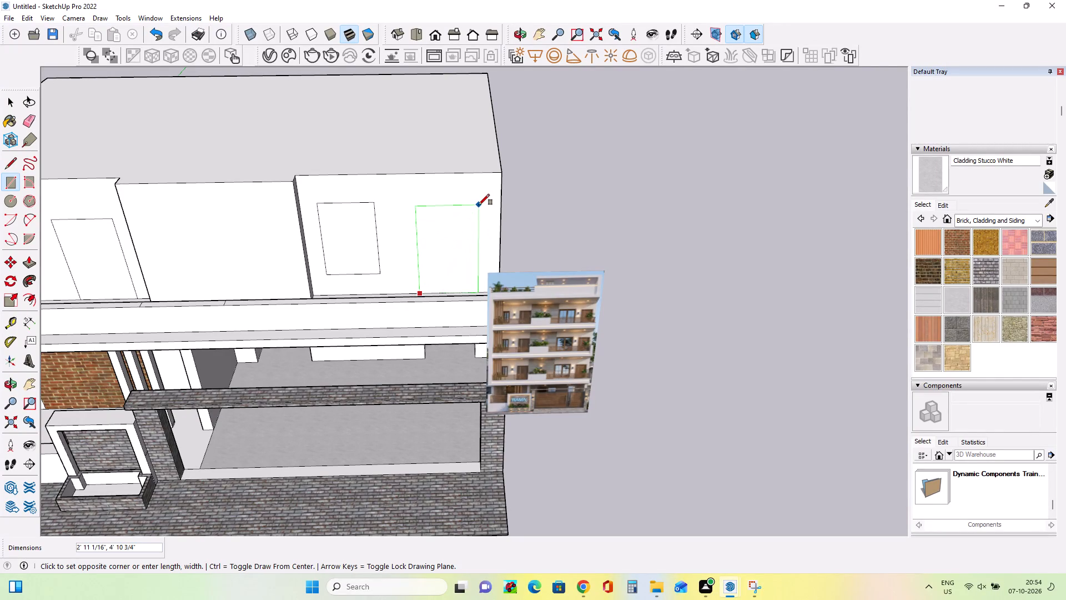
pyautogui.click(481, 201)
# Push the left section's window into the wall about 11 1/2" and its door 1' 7 1/16".
pyautogui.scroll(-4, 476, 270)
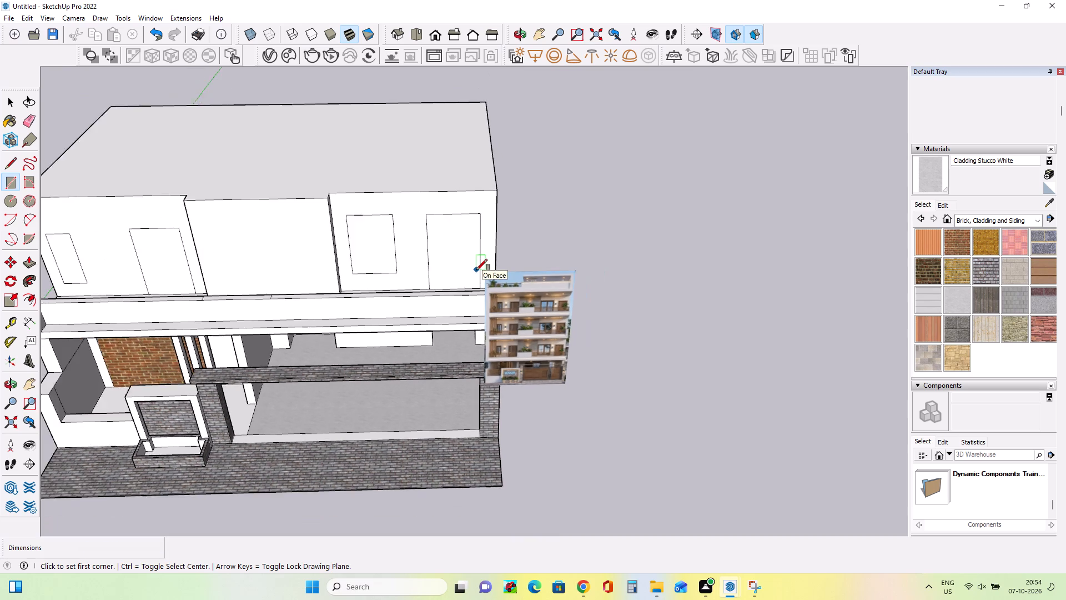
pyautogui.scroll(-4, 476, 270)
pyautogui.moveTo(384, 286); pyautogui.dragTo(435, 236, button='middle')
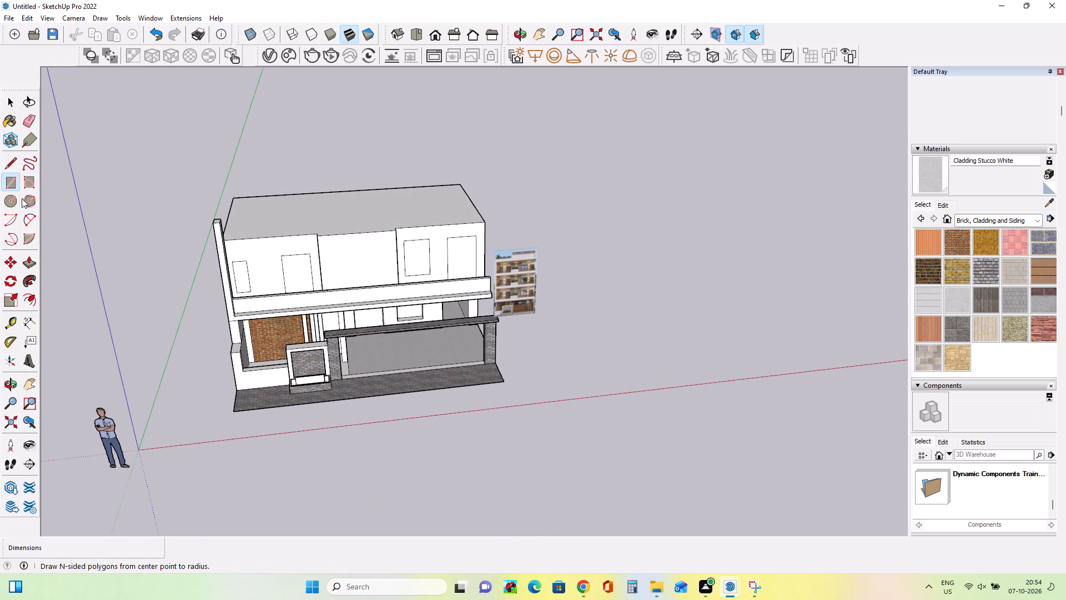
pyautogui.click(26, 258)
pyautogui.click(242, 276)
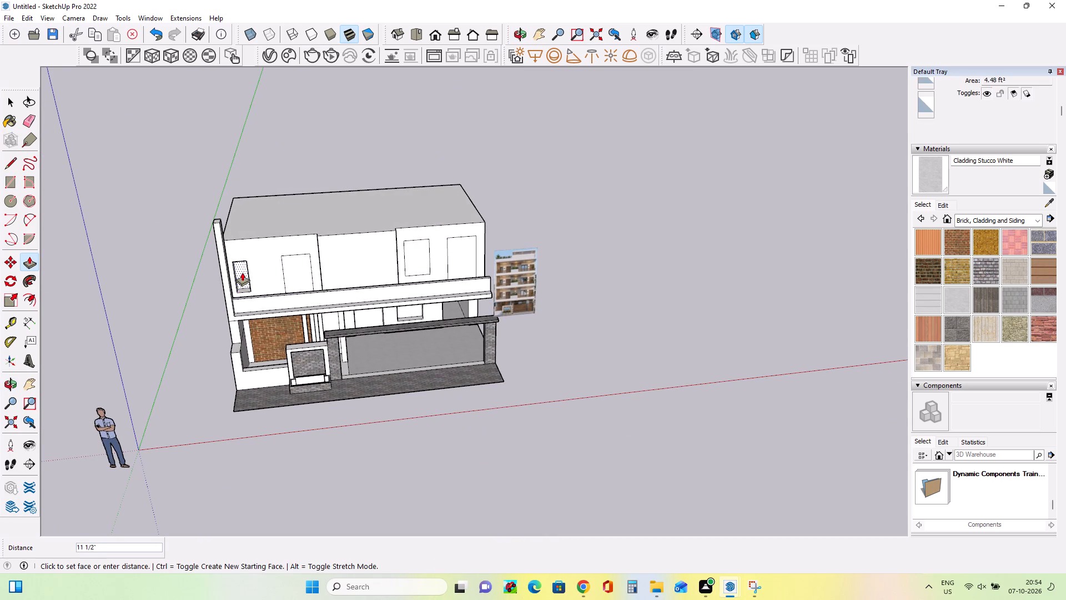
pyautogui.click(242, 272)
pyautogui.click(293, 279)
pyautogui.click(294, 273)
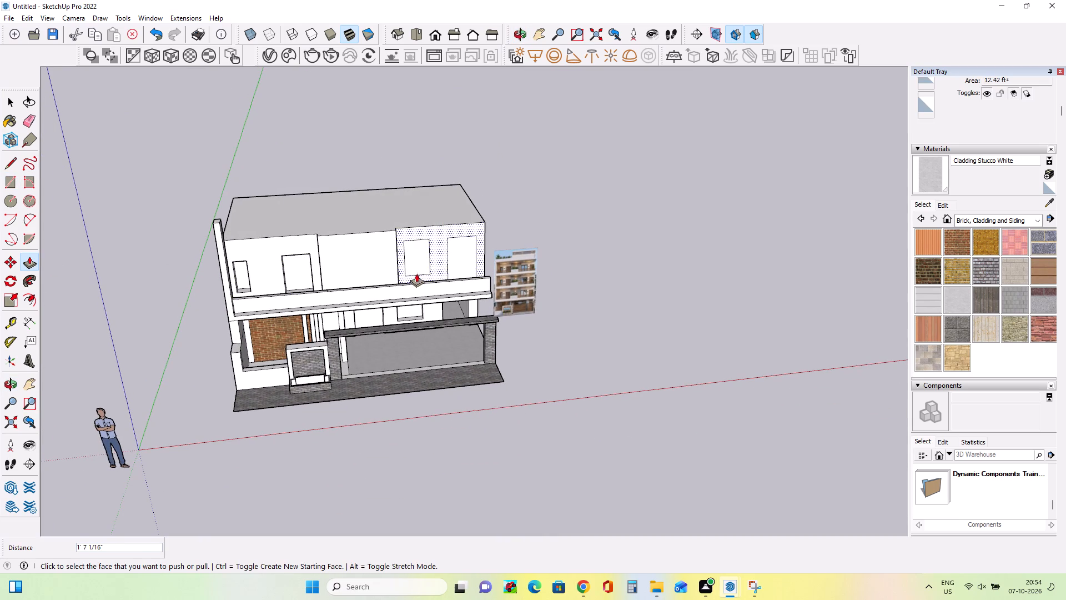
# Push the right section's window opening into the first-floor wall, and push its door about 1' 10 3/16".
pyautogui.click(418, 270)
pyautogui.click(417, 261)
pyautogui.click(455, 262)
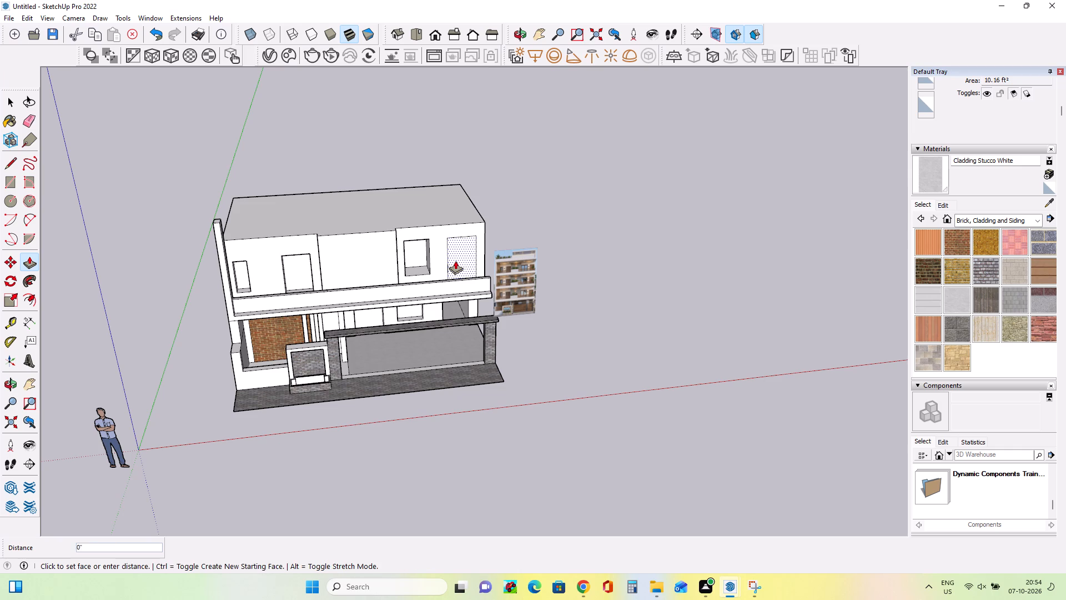
pyautogui.click(455, 253)
# Examine the first-floor facade in the reference image, especially the cladding panel between the door and window.
pyautogui.scroll(3, 364, 275)
pyautogui.moveTo(364, 275); pyautogui.dragTo(339, 253, button='middle')
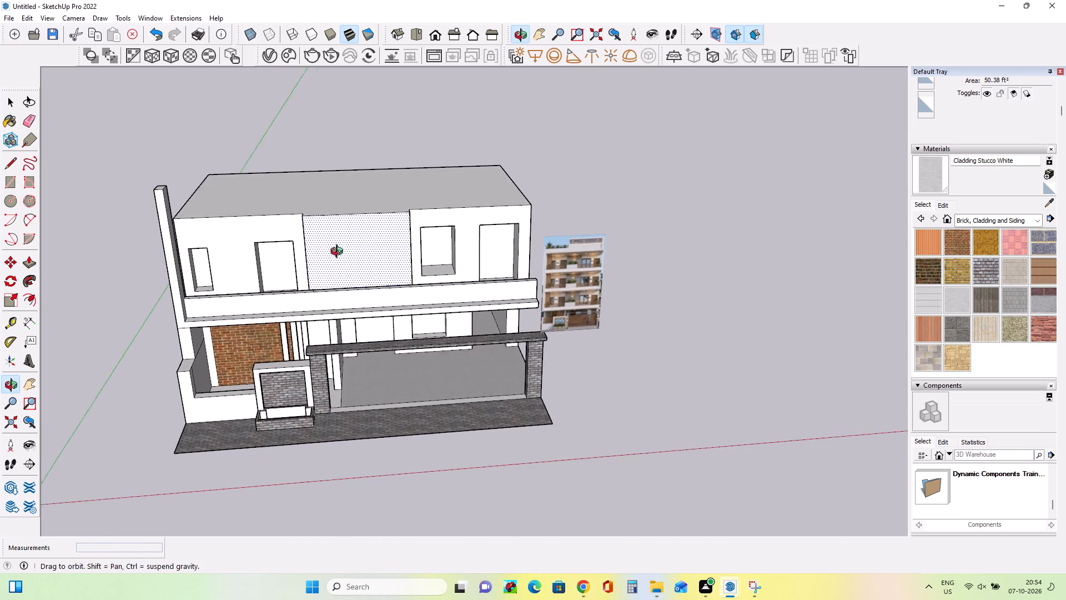
pyautogui.moveTo(339, 253); pyautogui.dragTo(339, 251, button='middle')
pyautogui.scroll(1, 339, 251)
pyautogui.scroll(3, 470, 312)
pyautogui.scroll(6, 637, 320)
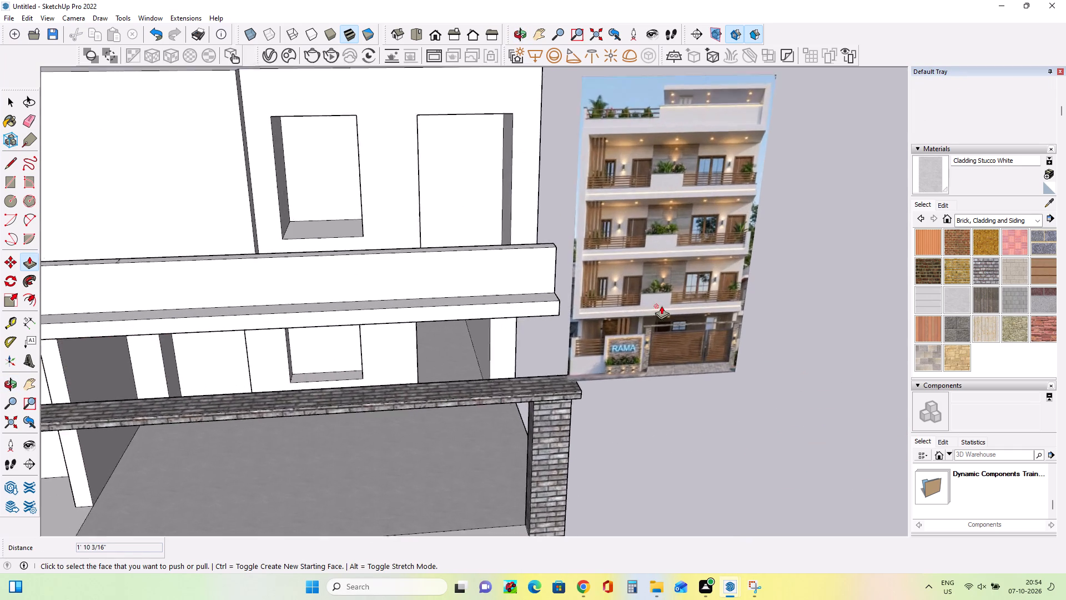
pyautogui.scroll(6, 661, 306)
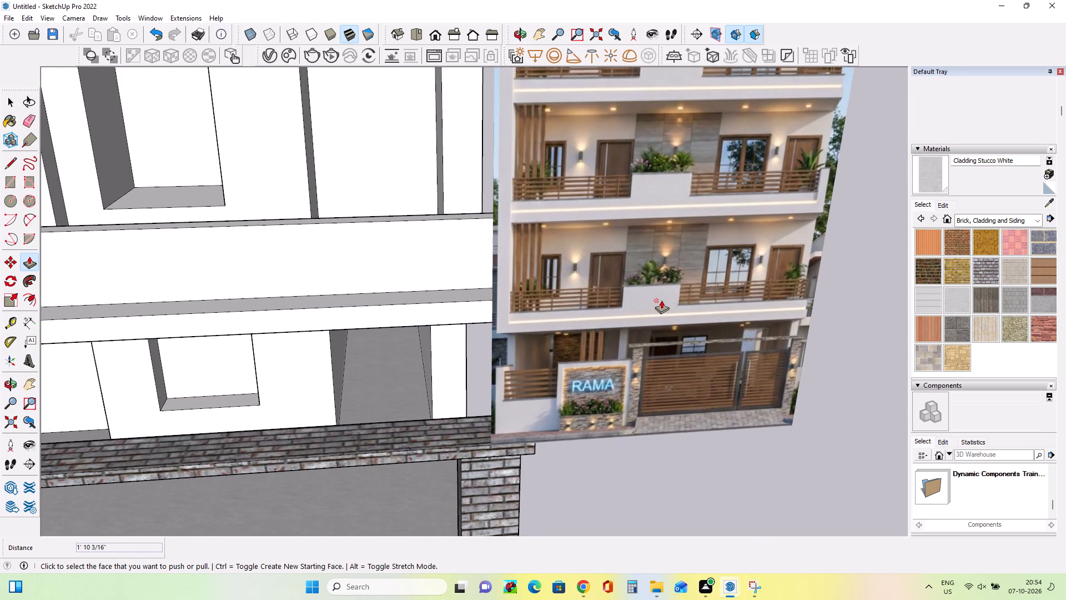
pyautogui.scroll(5, 696, 246)
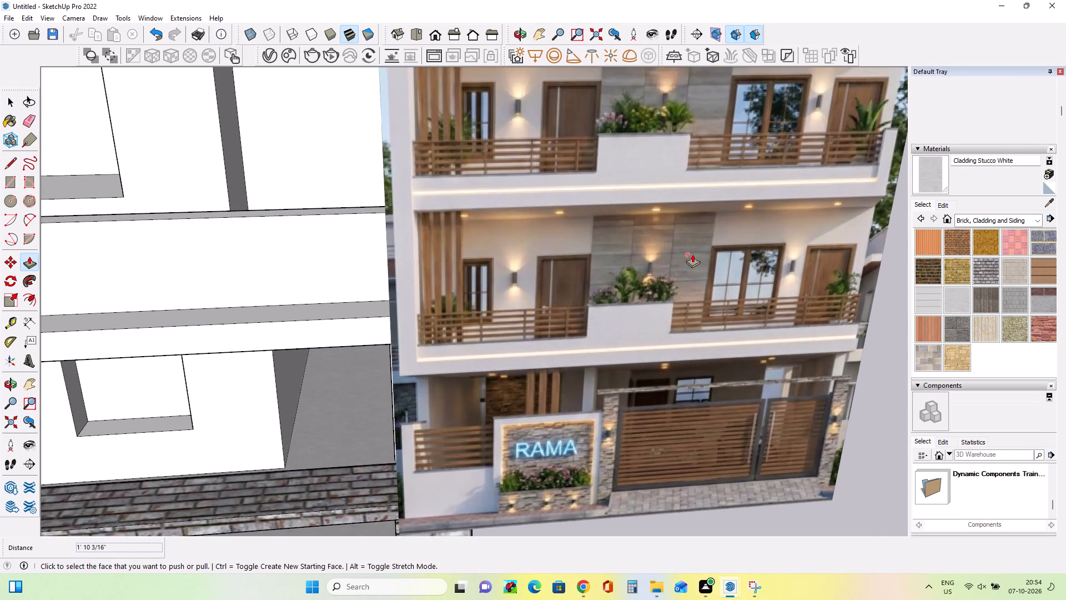
pyautogui.scroll(6, 692, 254)
pyautogui.scroll(-7, 688, 296)
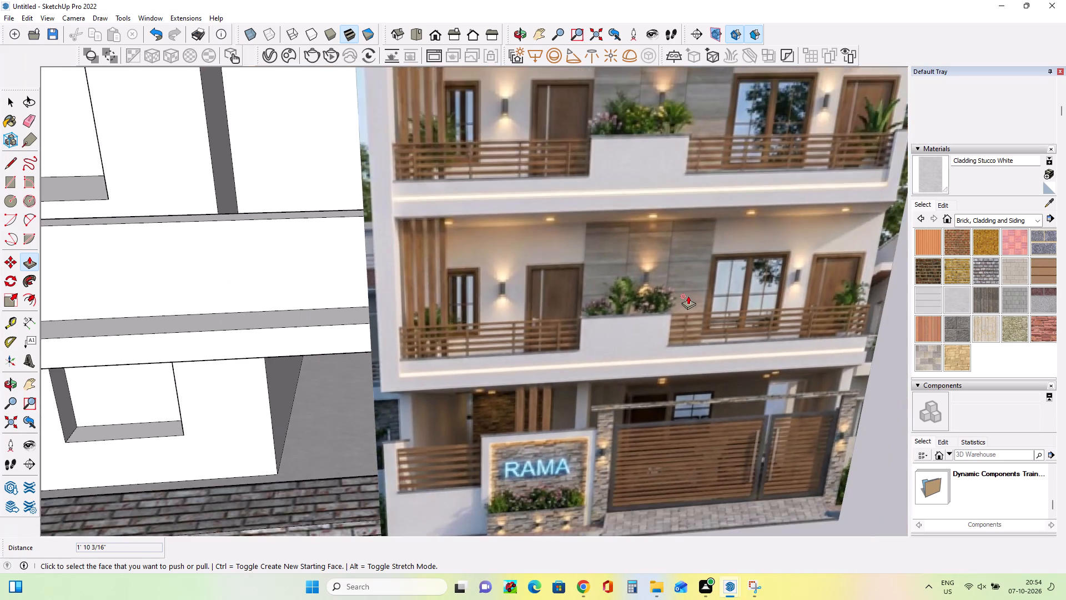
pyautogui.scroll(-20, 688, 296)
pyautogui.scroll(-1, 688, 296)
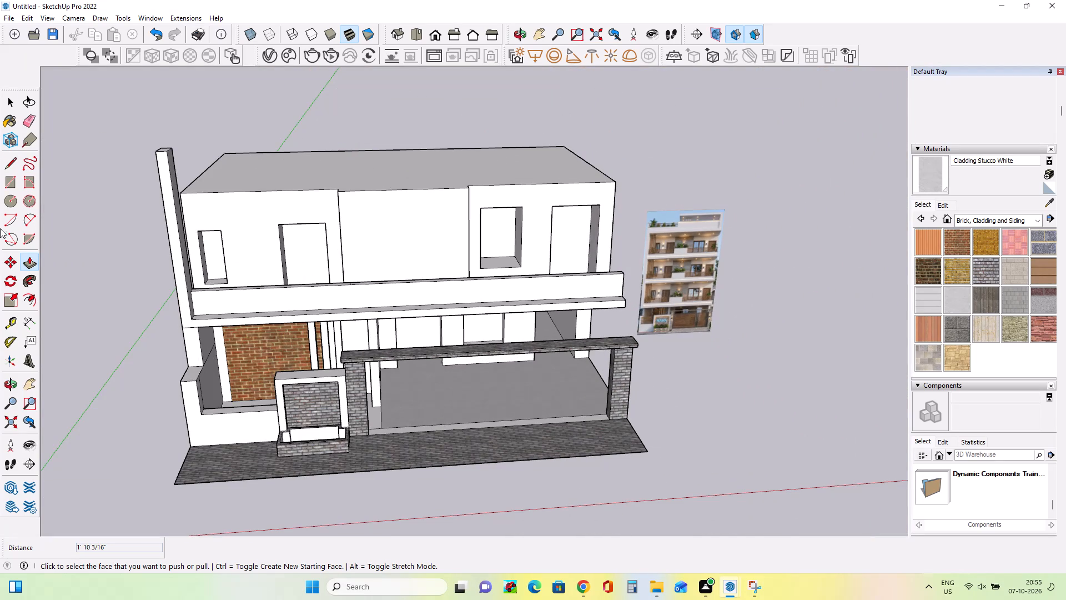
# Adjust the depth of the first-floor middle panel with Push/Pull, the final adjustment being about 1 11/16".
pyautogui.click(345, 231)
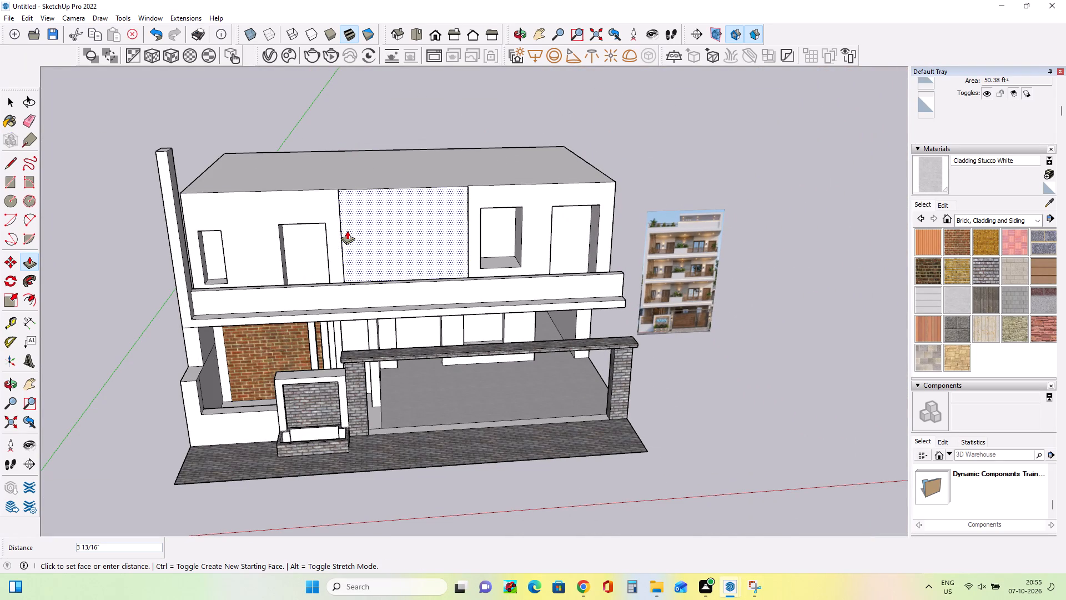
pyautogui.click(347, 230)
pyautogui.moveTo(350, 240); pyautogui.dragTo(501, 224, button='middle')
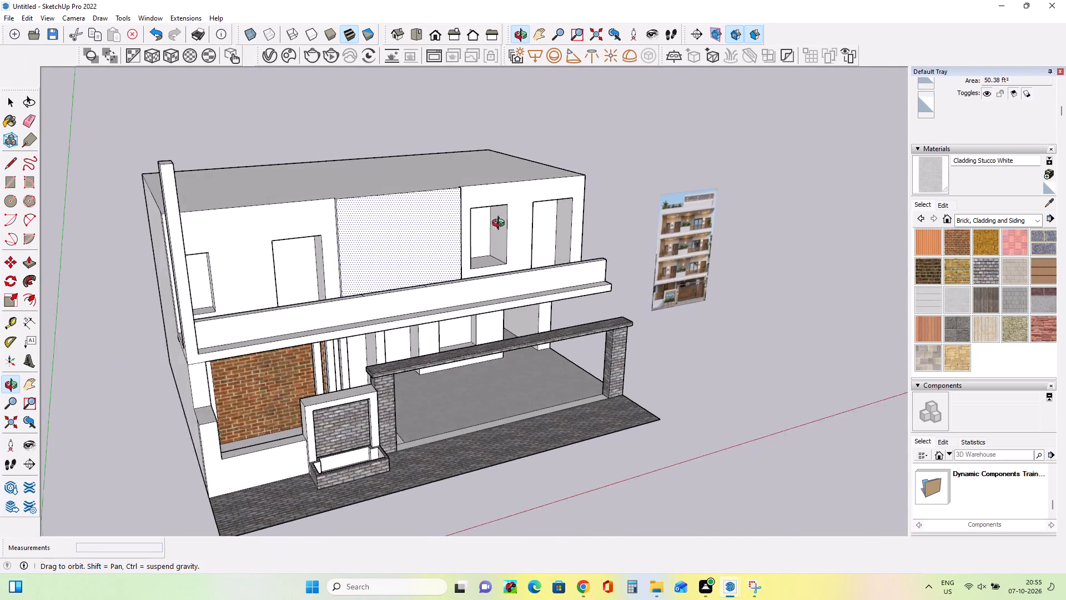
pyautogui.moveTo(501, 224); pyautogui.dragTo(551, 216, button='middle')
pyautogui.click(374, 221)
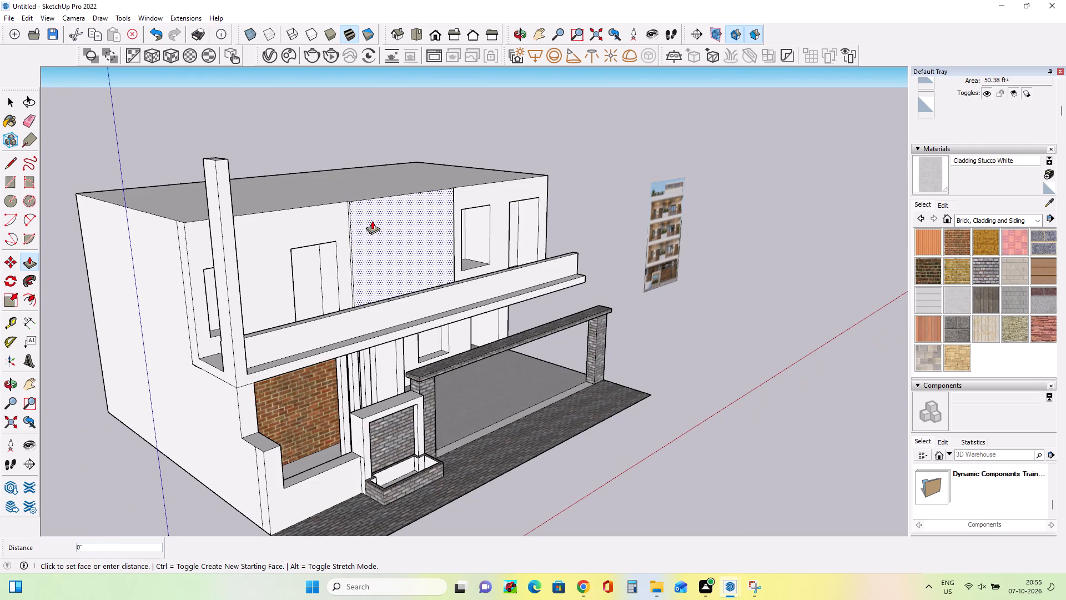
pyautogui.click(372, 221)
# Paint the first-floor middle panel with Wood Lumber ButtJoined from the Wood materials.
pyautogui.moveTo(436, 264); pyautogui.dragTo(221, 249, button='middle')
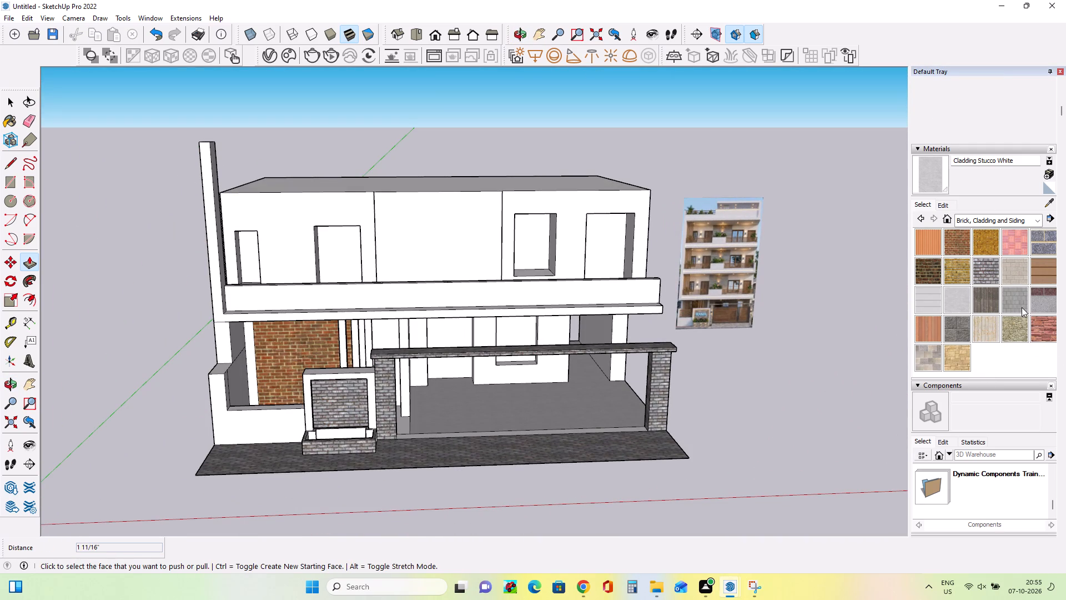
pyautogui.click(990, 221)
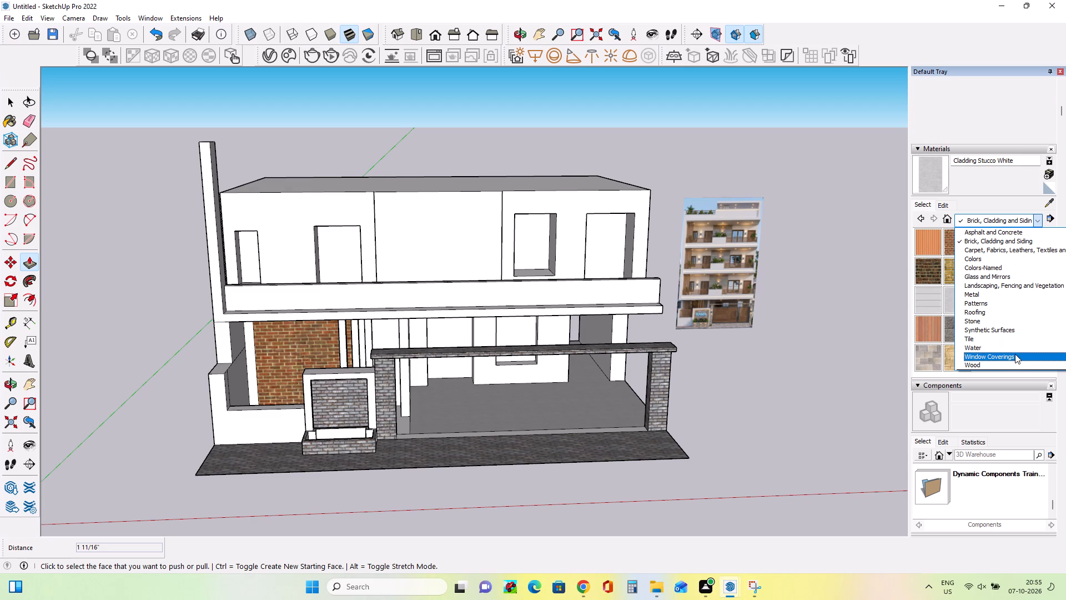
pyautogui.click(1015, 363)
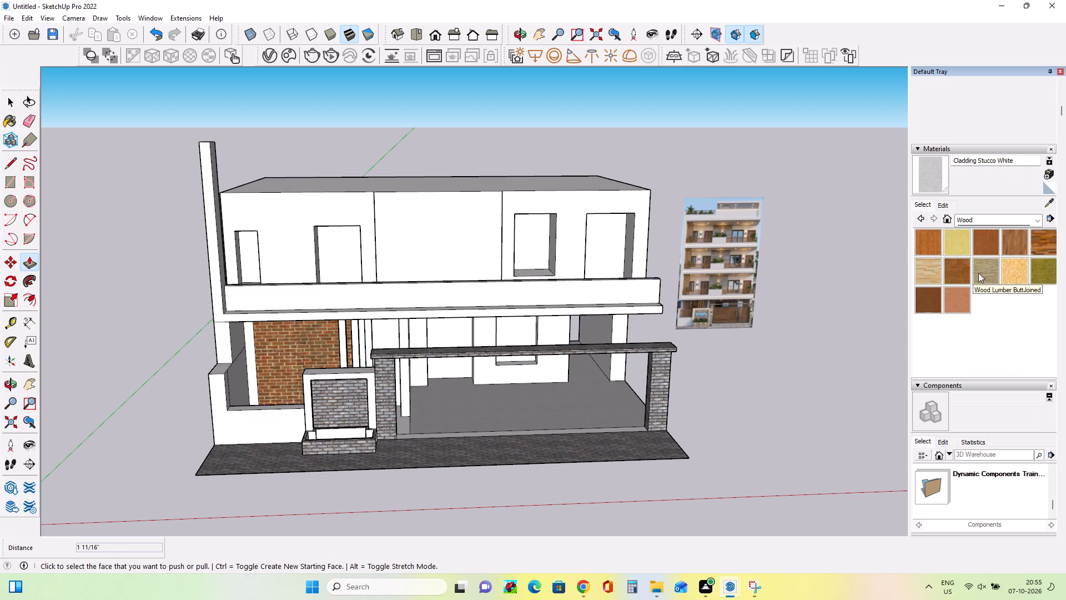
pyautogui.click(978, 273)
pyautogui.click(446, 252)
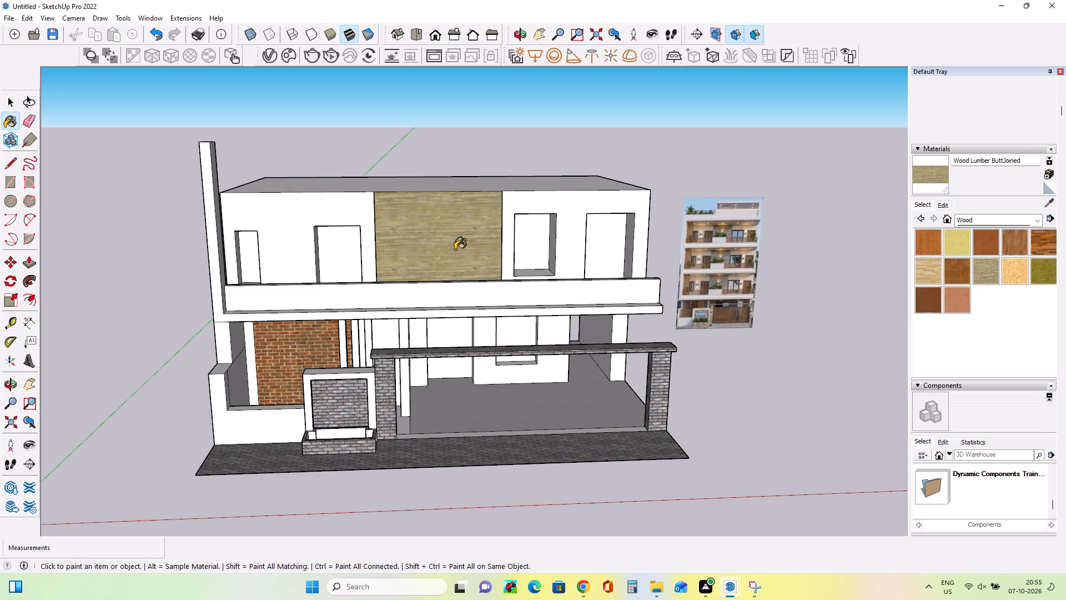
# Examine the reference image's balcony front, checking the raised planter section, railings and panel cladding against the model.
pyautogui.scroll(3, 711, 314)
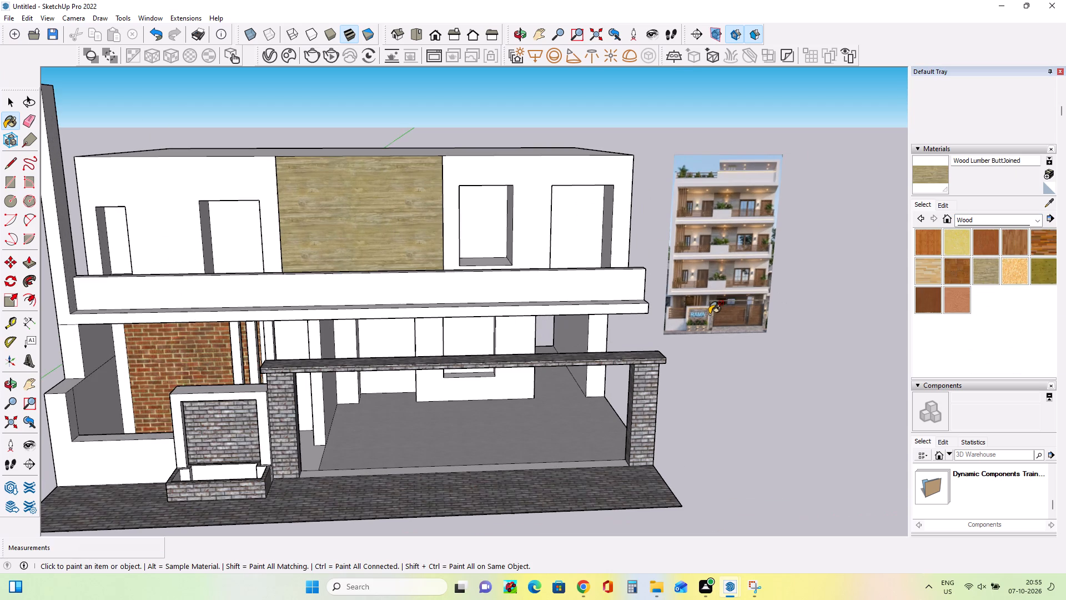
pyautogui.scroll(7, 746, 307)
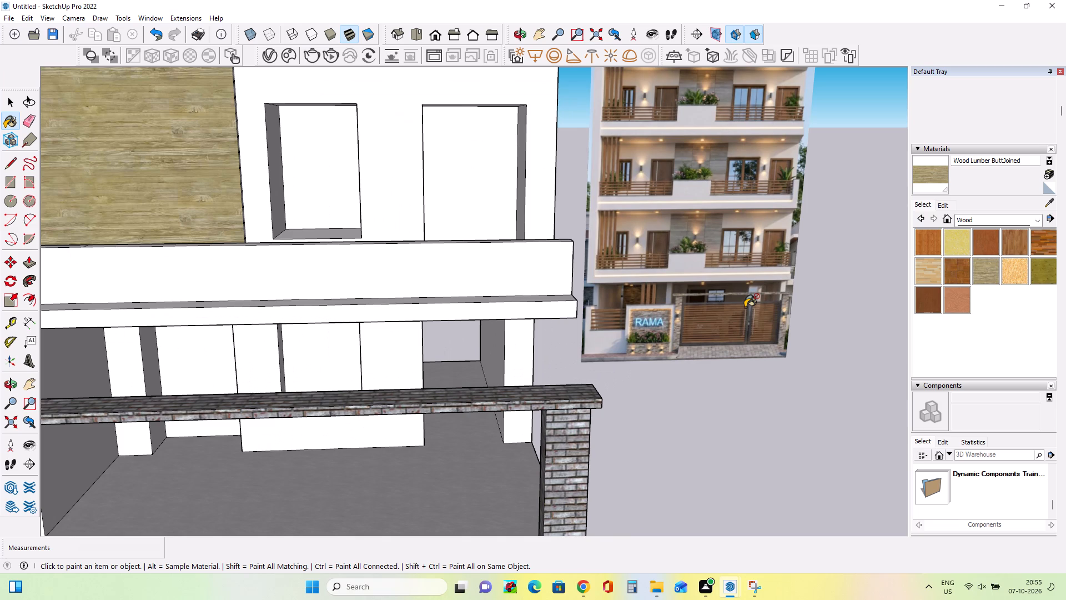
pyautogui.scroll(-11, 746, 307)
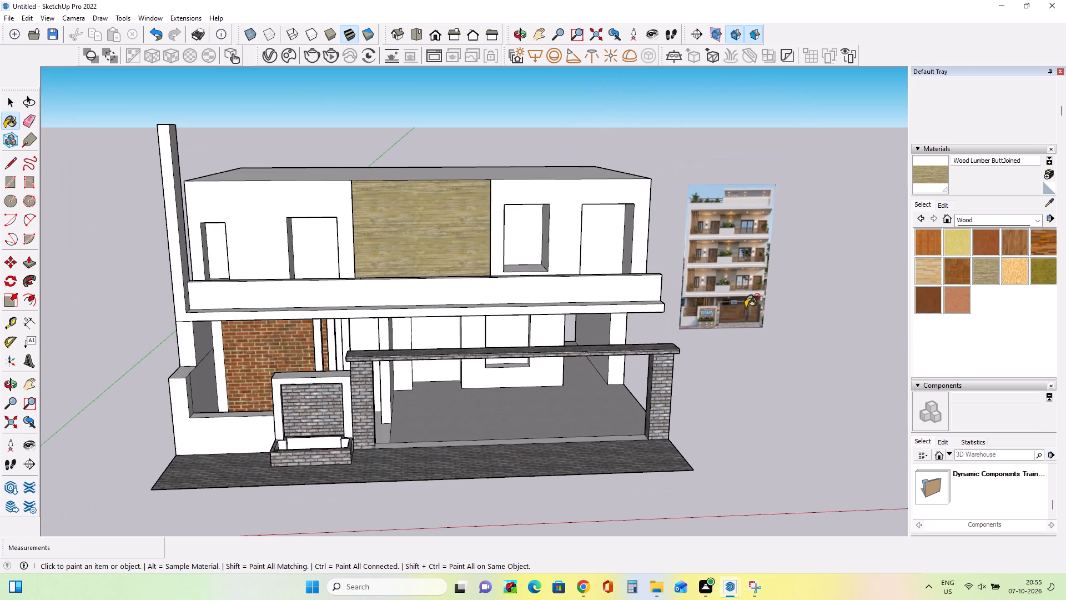
pyautogui.scroll(7, 723, 327)
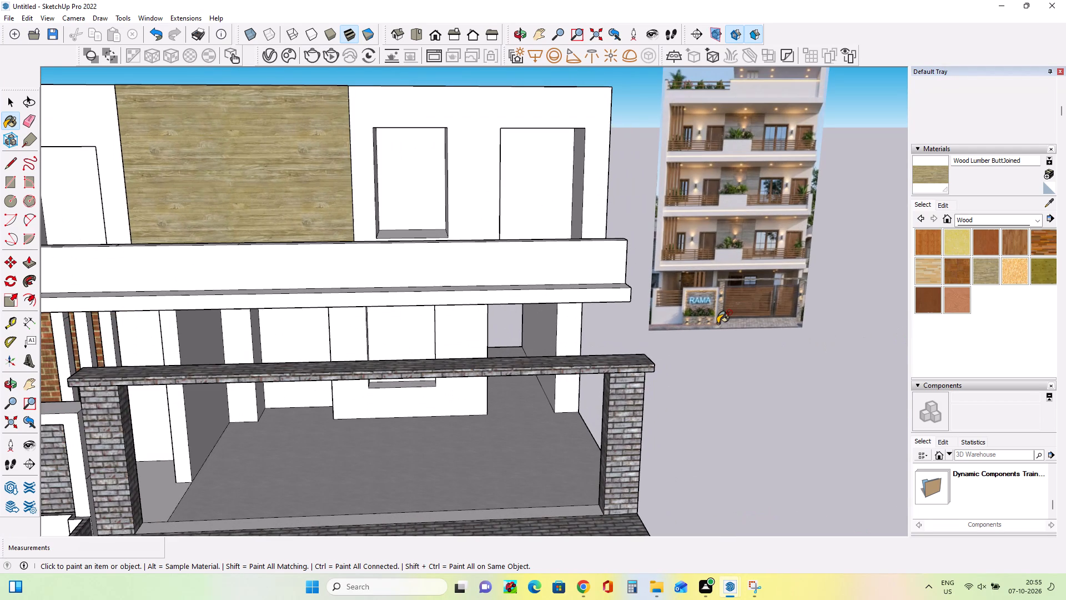
pyautogui.scroll(6, 741, 294)
pyautogui.scroll(-1, 686, 282)
pyautogui.scroll(1, 686, 282)
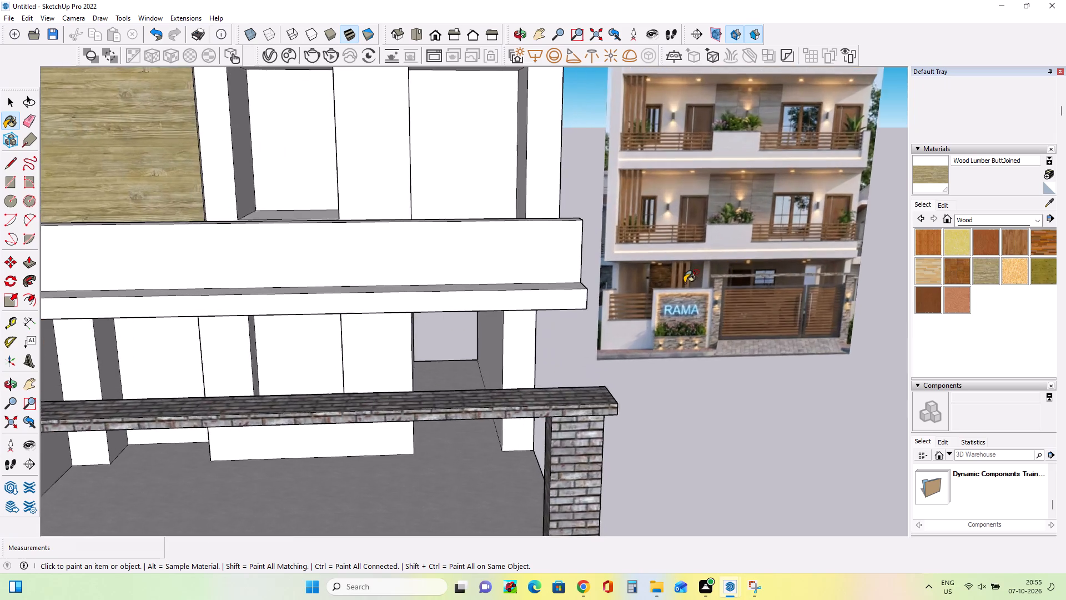
pyautogui.scroll(10, 686, 282)
pyautogui.scroll(-9, 690, 302)
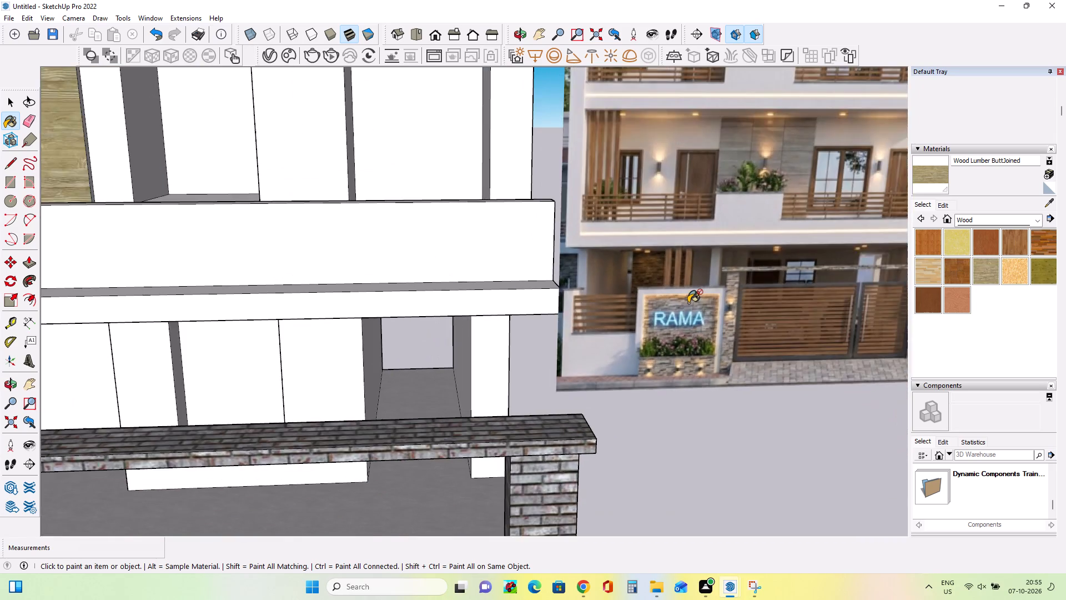
pyautogui.scroll(-5, 690, 302)
pyautogui.scroll(1, 690, 302)
pyautogui.scroll(-13, 690, 302)
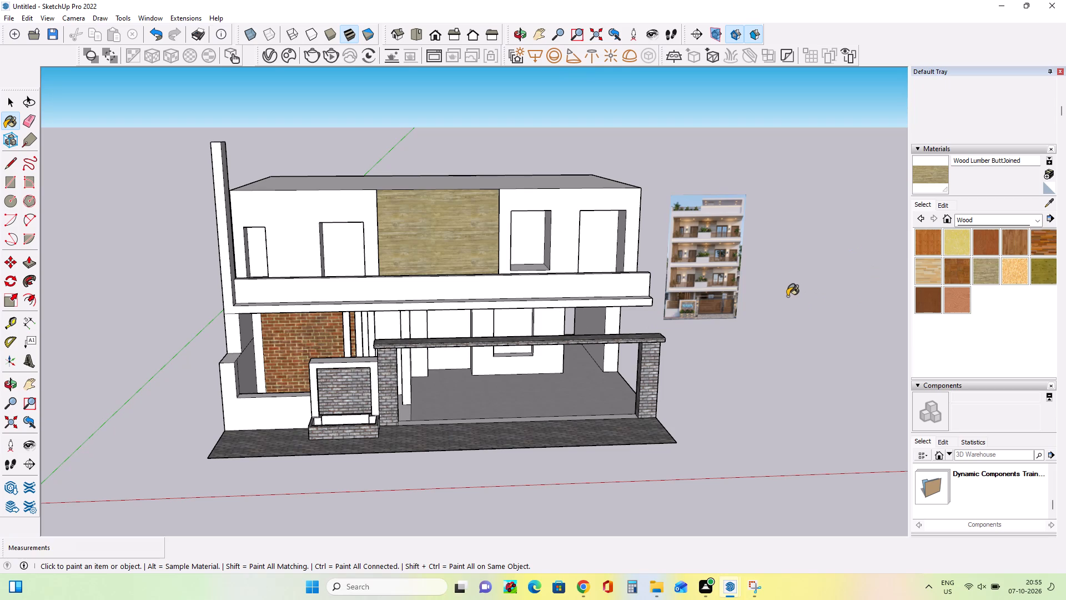
pyautogui.scroll(2, 679, 264)
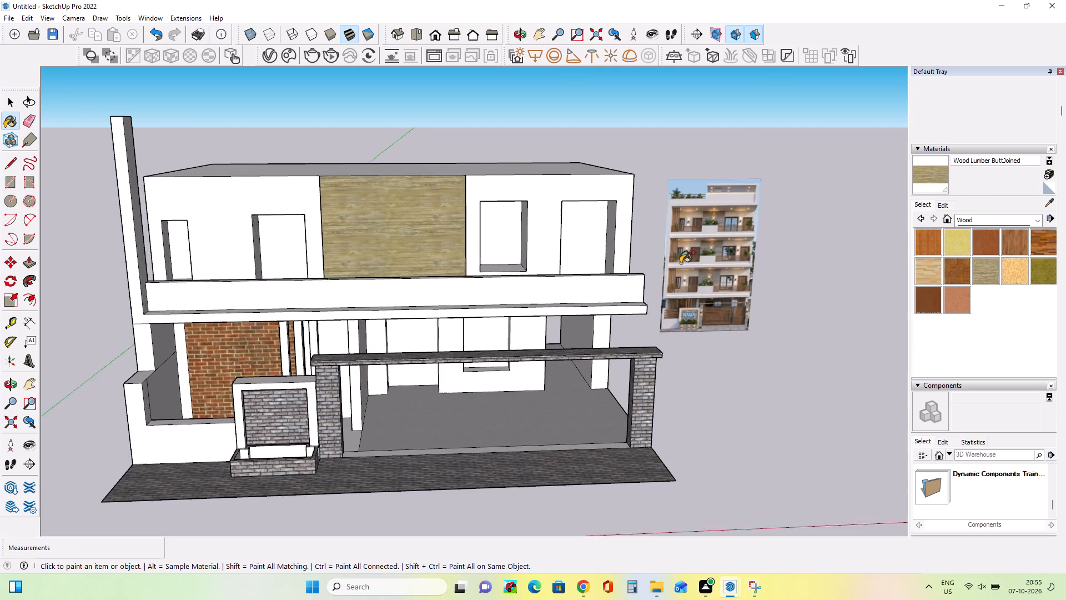
pyautogui.scroll(9, 682, 263)
pyautogui.moveTo(738, 288); pyautogui.dragTo(740, 298, button='middle')
pyautogui.scroll(-11, 738, 294)
# Pull the marked middle strip on top of the balcony parapet up about 1' 5 11/16" as the planter front.
pyautogui.moveTo(665, 317); pyautogui.dragTo(690, 461, button='middle')
pyautogui.scroll(-1, 673, 366)
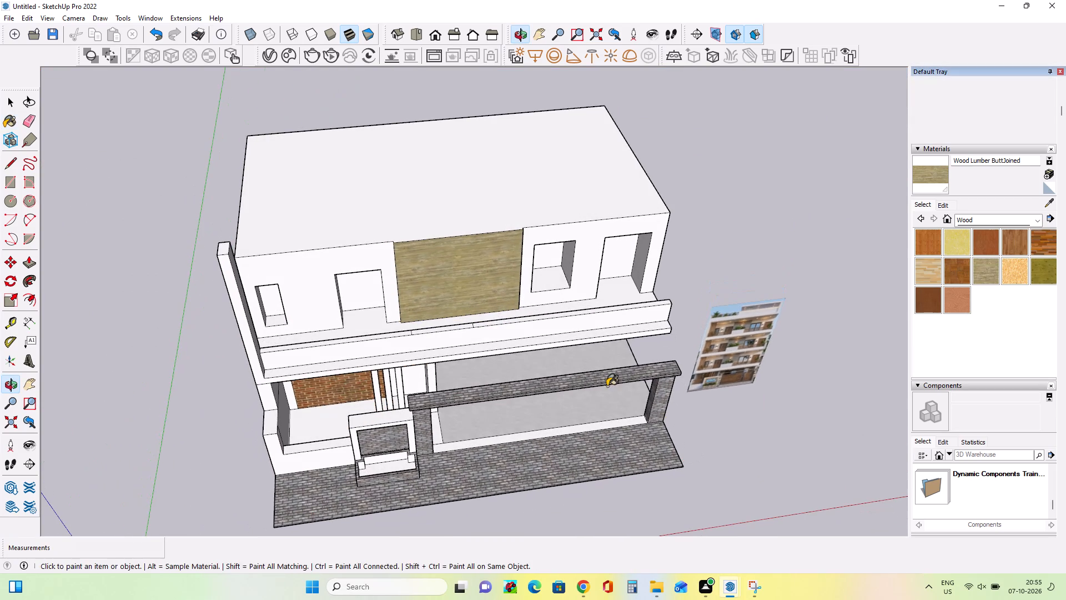
pyautogui.click(29, 267)
pyautogui.click(439, 327)
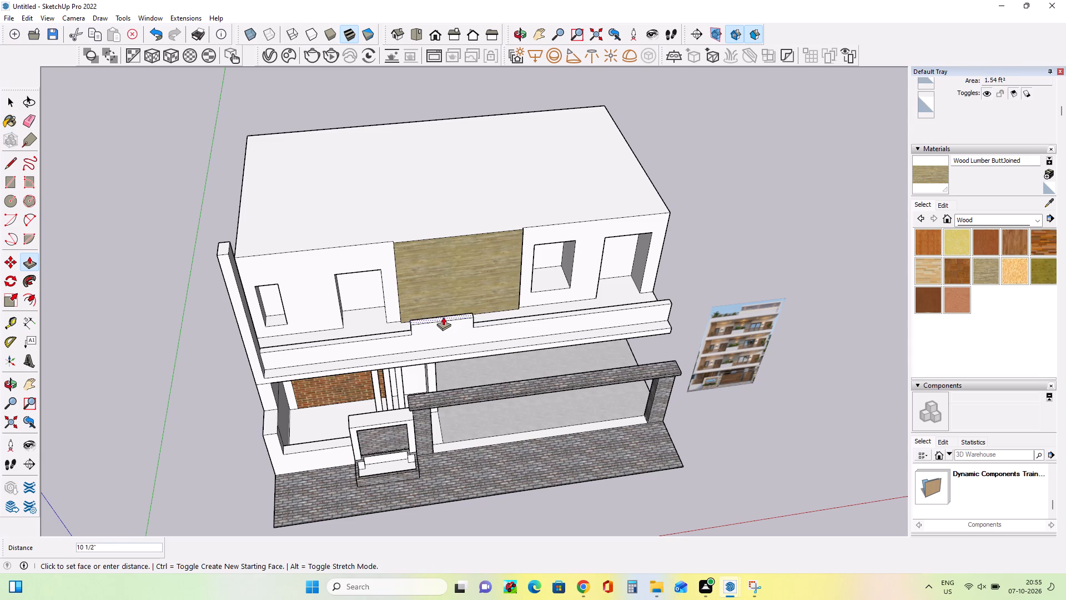
pyautogui.click(443, 309)
# Compare the raised planter section on the balcony parapet with the reference image.
pyautogui.moveTo(698, 372); pyautogui.dragTo(592, 253, button='middle')
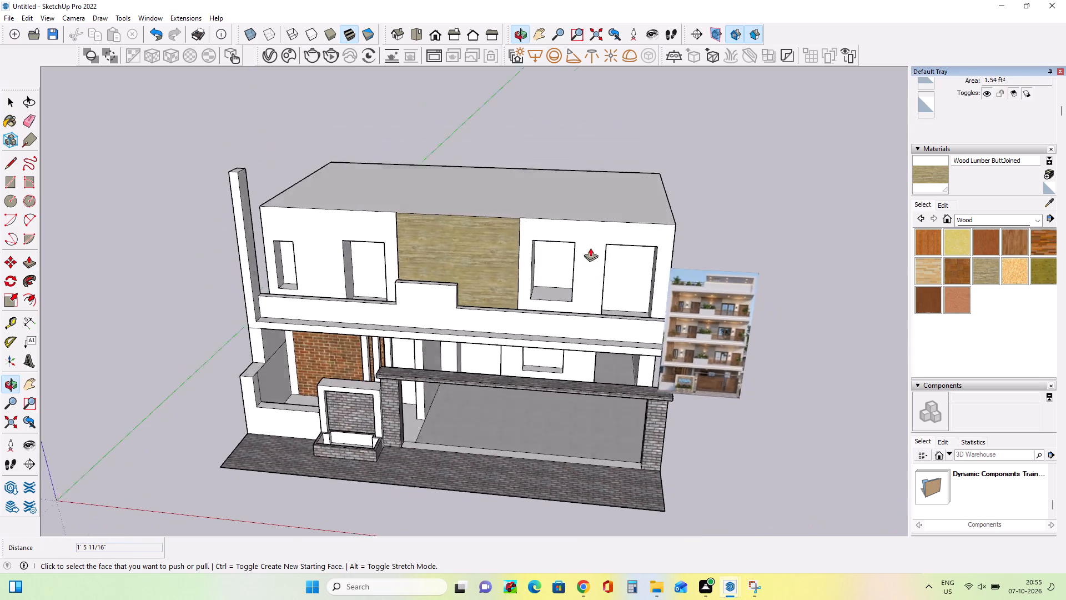
pyautogui.scroll(10, 681, 332)
pyautogui.scroll(2, 745, 392)
pyautogui.moveTo(745, 392); pyautogui.dragTo(758, 419, button='middle')
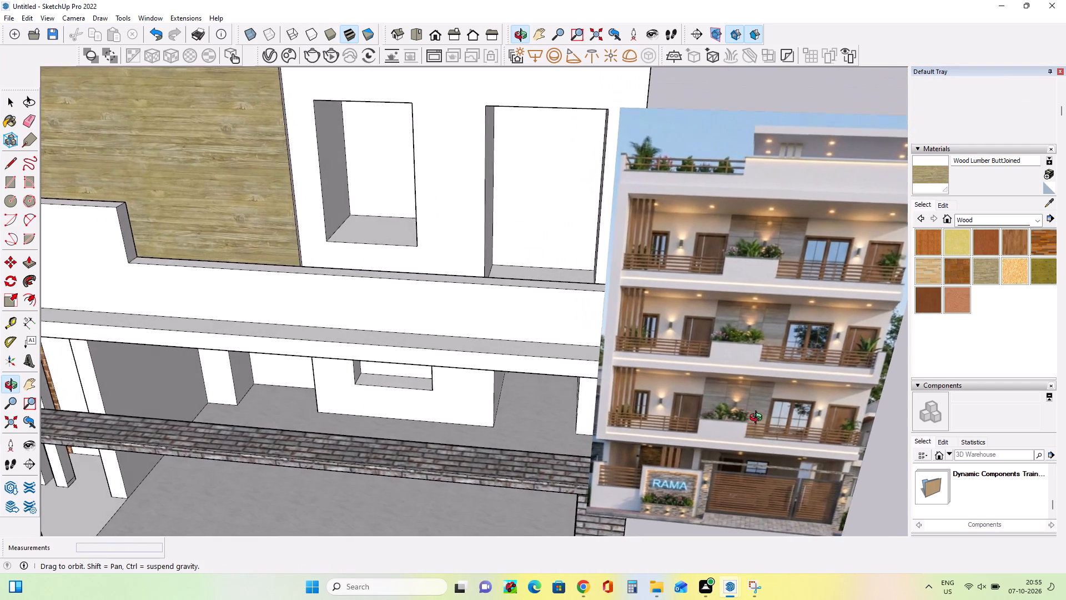
pyautogui.moveTo(758, 419); pyautogui.dragTo(762, 413, button='middle')
pyautogui.moveTo(768, 409); pyautogui.dragTo(775, 418, button='middle')
pyautogui.scroll(-13, 735, 364)
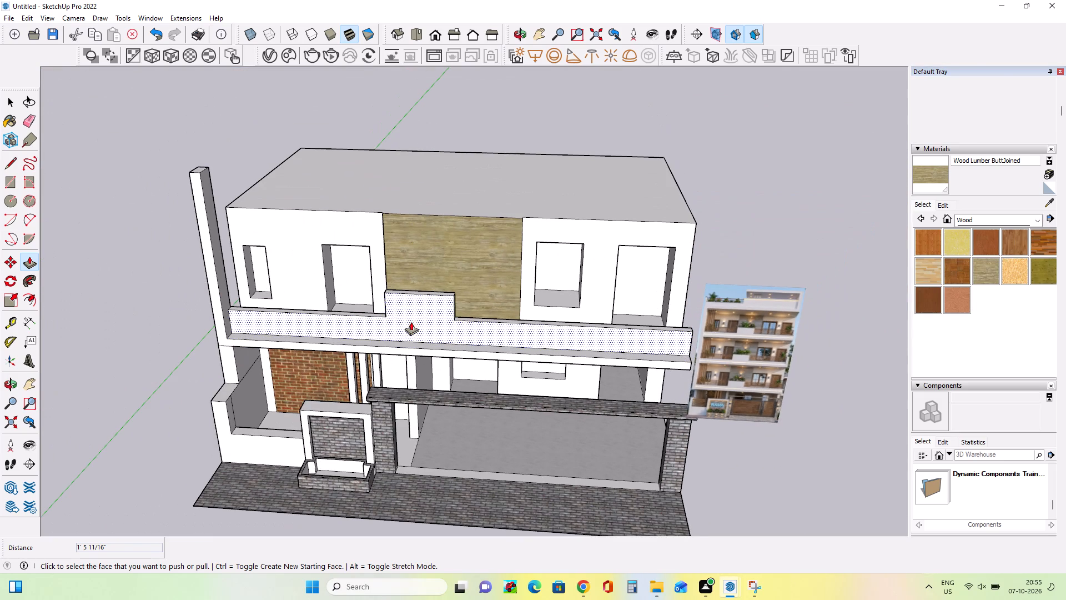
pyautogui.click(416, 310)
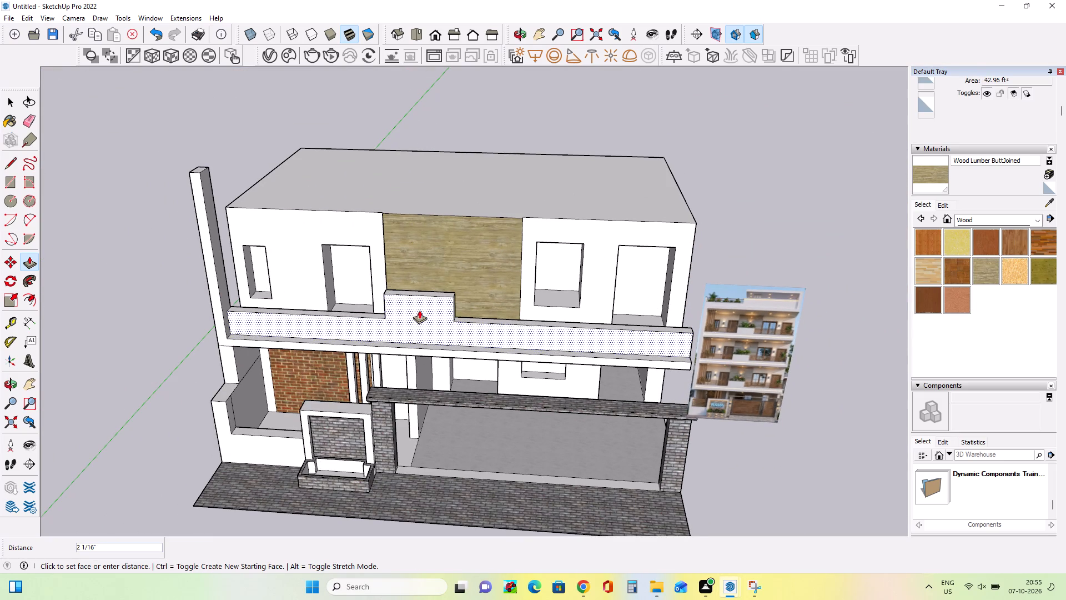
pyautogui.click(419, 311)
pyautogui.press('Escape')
# Draw a line about 3' 9 3/8" long across the base of the raised planter section on the parapet's inner face.
pyautogui.moveTo(629, 309); pyautogui.dragTo(360, 373, button='middle')
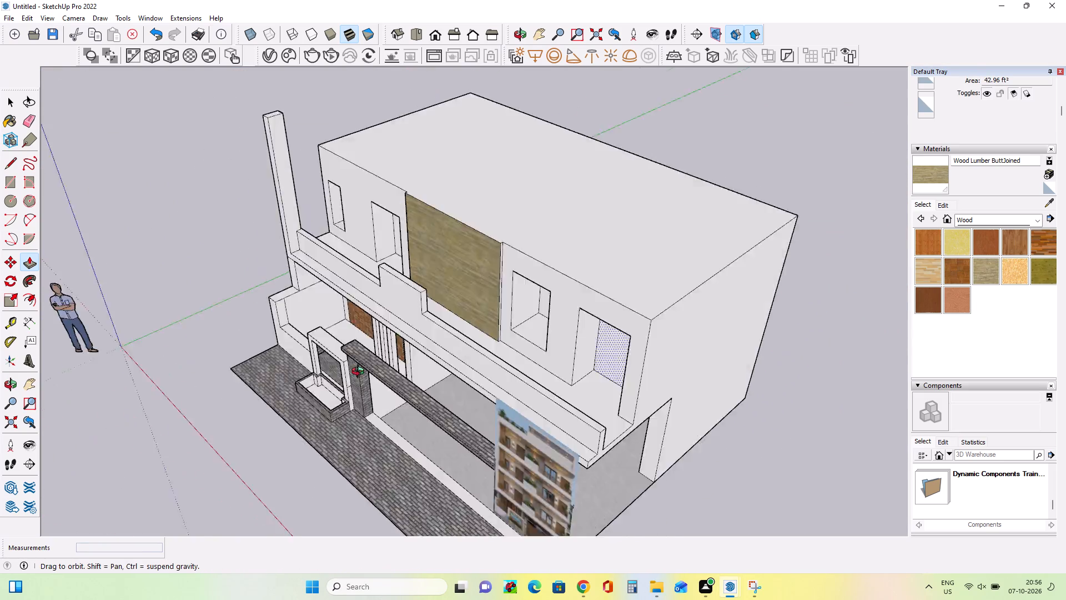
pyautogui.moveTo(360, 373); pyautogui.dragTo(280, 384, button='middle')
pyautogui.scroll(-1, 424, 271)
pyautogui.scroll(1, 486, 263)
pyautogui.moveTo(486, 264); pyautogui.dragTo(401, 295, button='middle')
pyautogui.scroll(6, 404, 270)
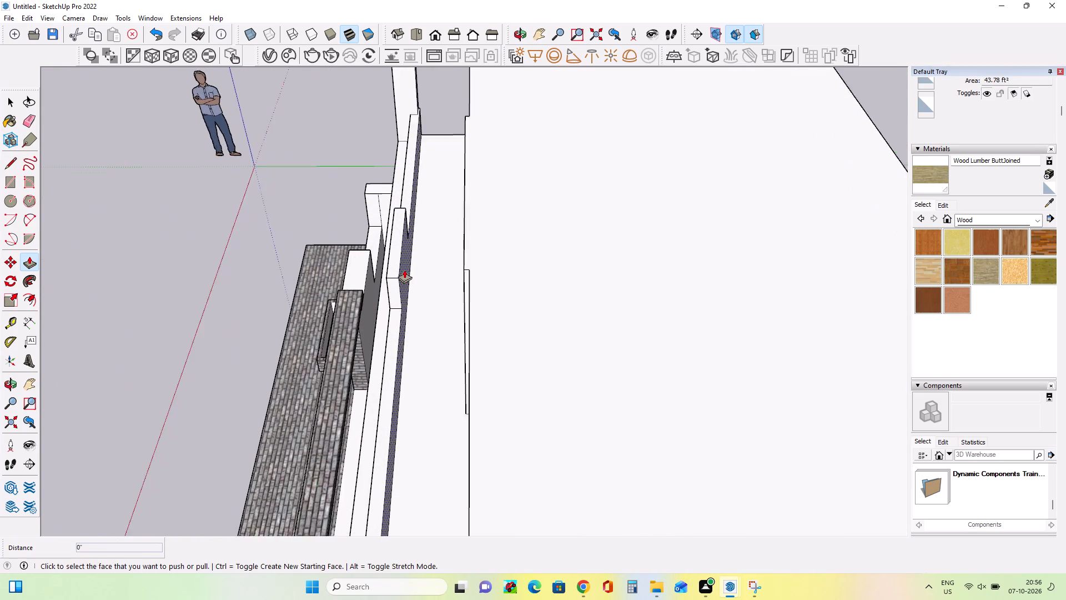
pyautogui.scroll(2, 404, 269)
pyautogui.moveTo(413, 280); pyautogui.dragTo(356, 282, button='middle')
pyautogui.scroll(5, 356, 282)
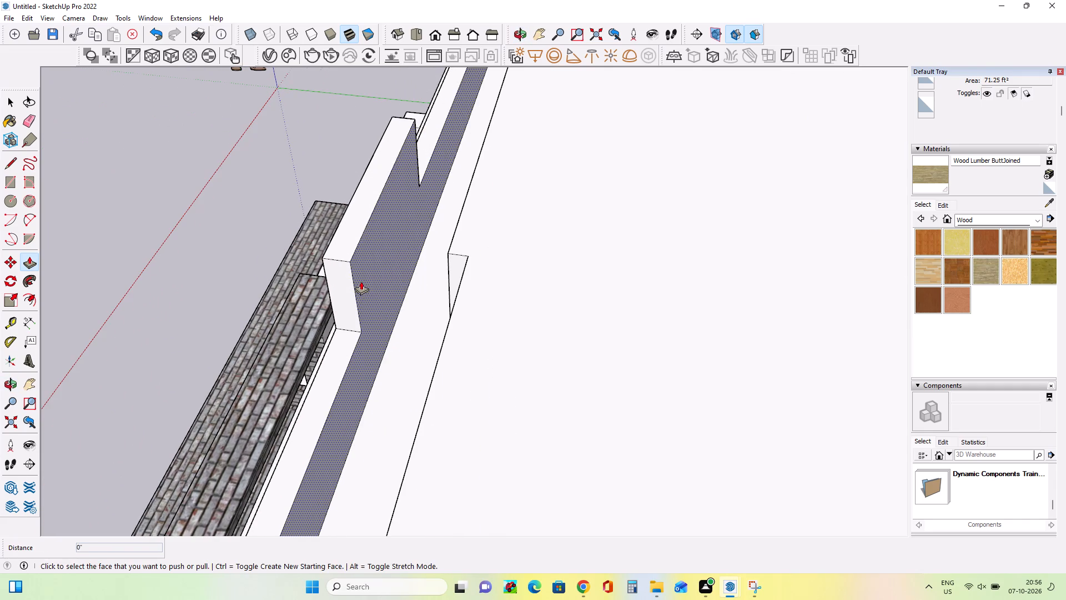
pyautogui.click(13, 163)
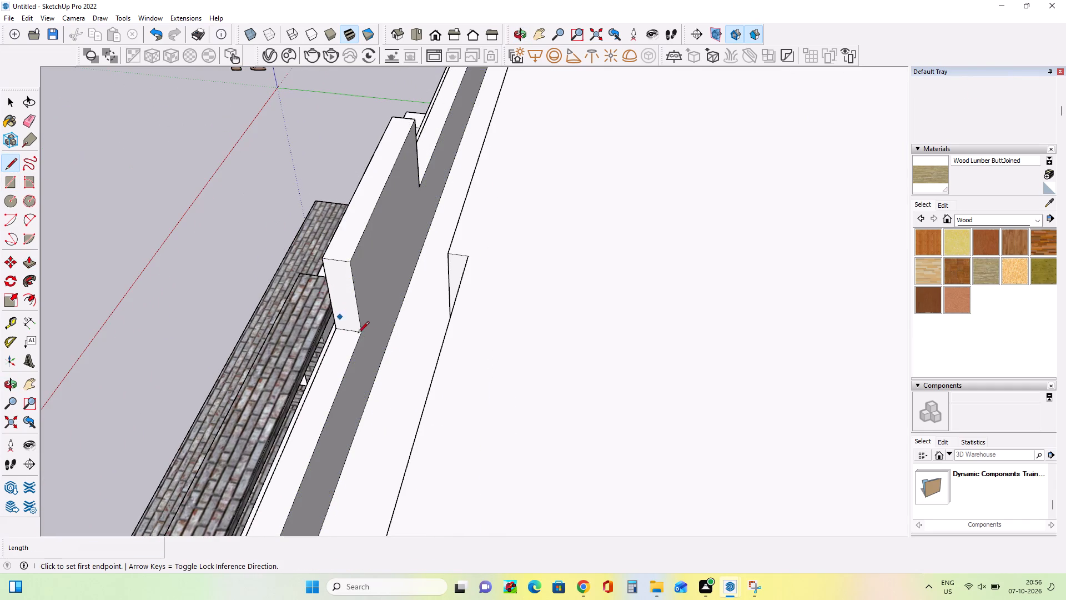
pyautogui.click(363, 334)
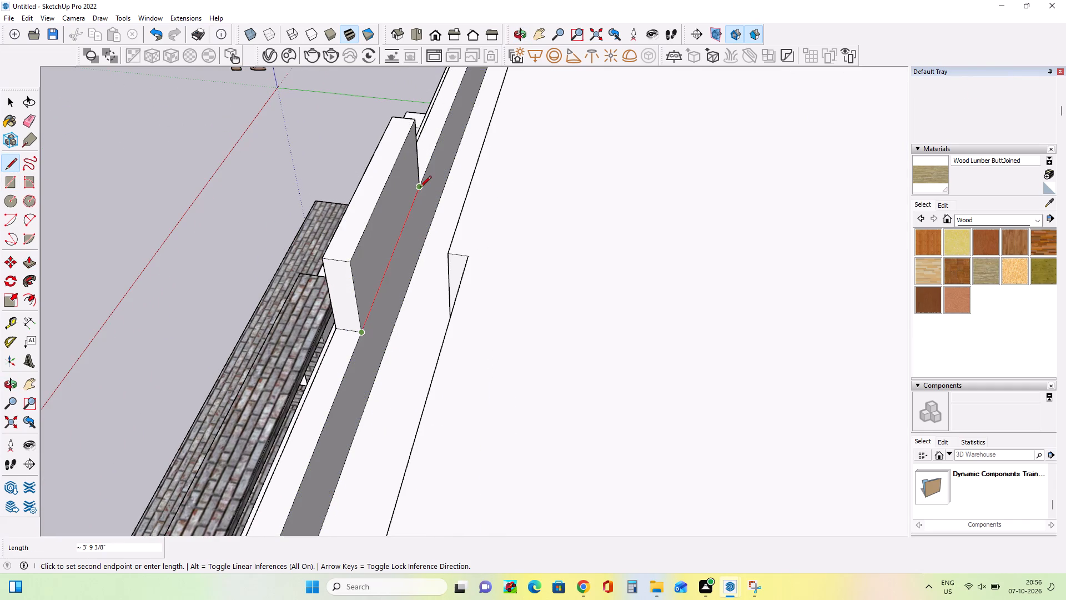
pyautogui.click(420, 188)
pyautogui.moveTo(344, 282); pyautogui.dragTo(326, 271, button='middle')
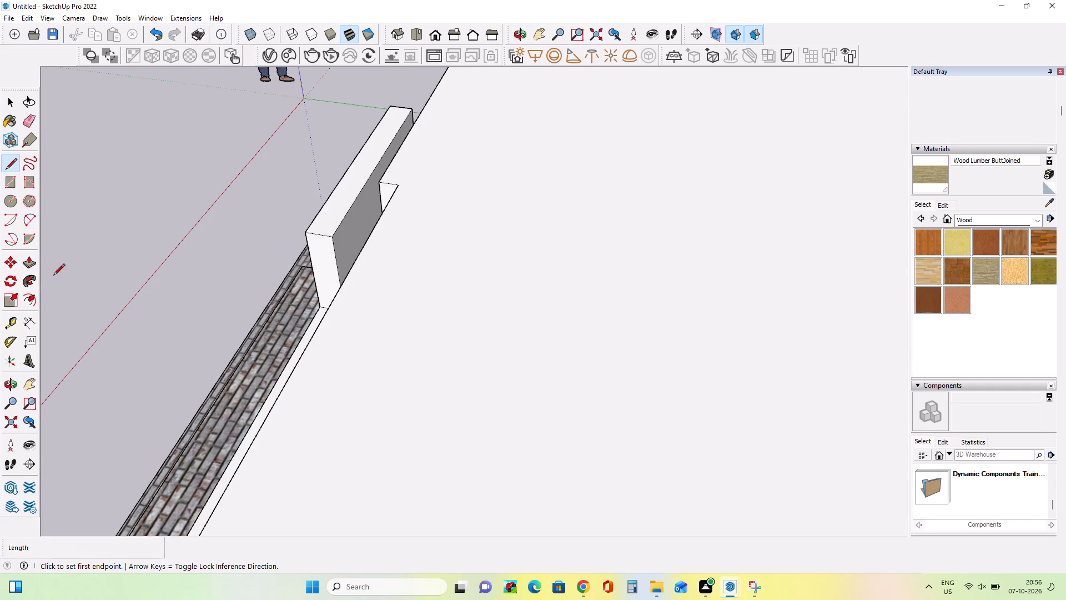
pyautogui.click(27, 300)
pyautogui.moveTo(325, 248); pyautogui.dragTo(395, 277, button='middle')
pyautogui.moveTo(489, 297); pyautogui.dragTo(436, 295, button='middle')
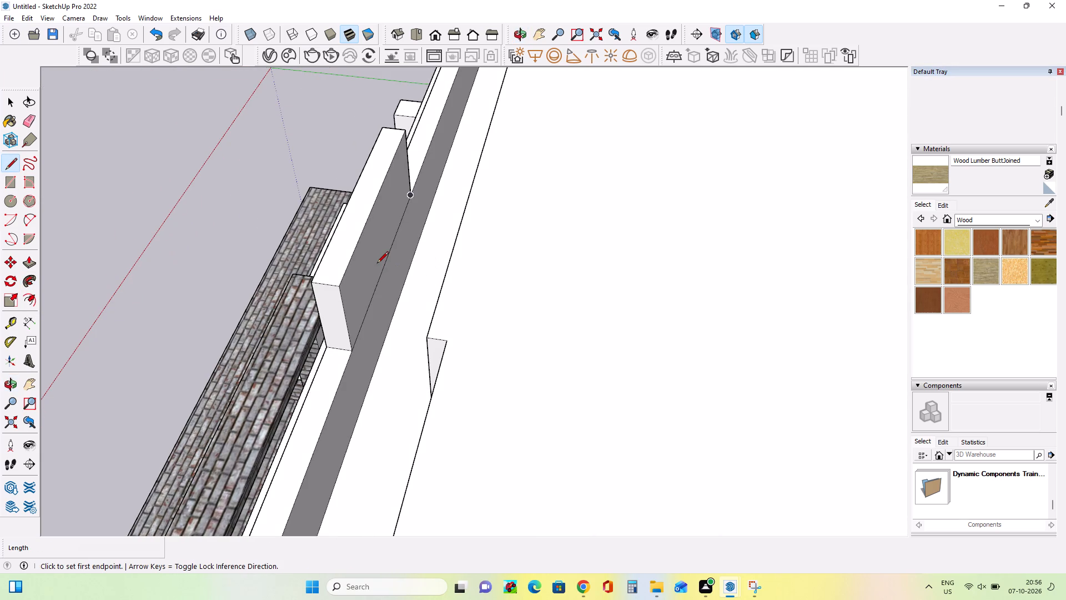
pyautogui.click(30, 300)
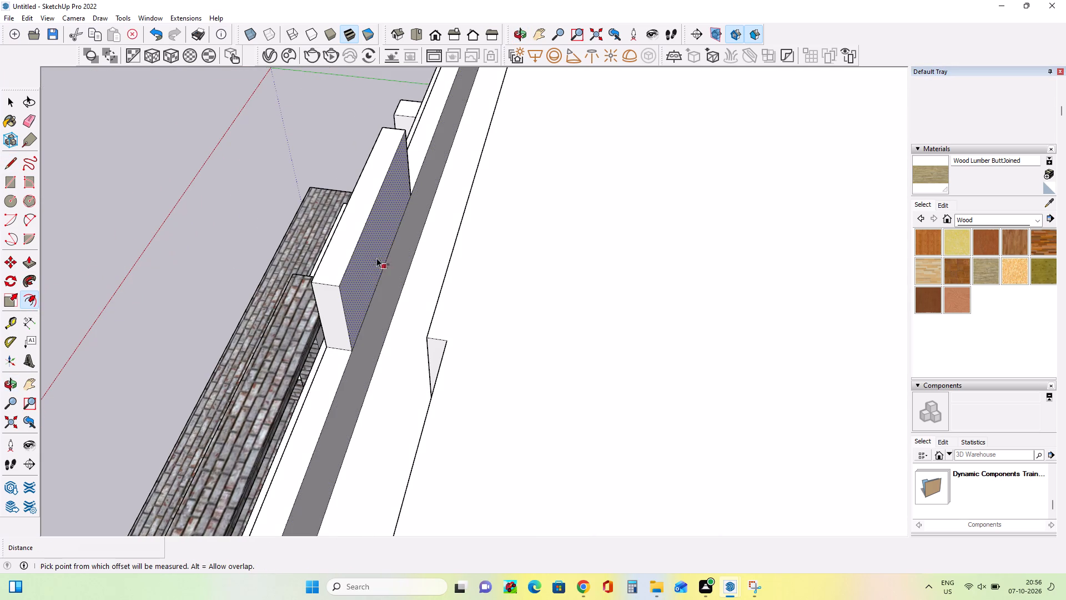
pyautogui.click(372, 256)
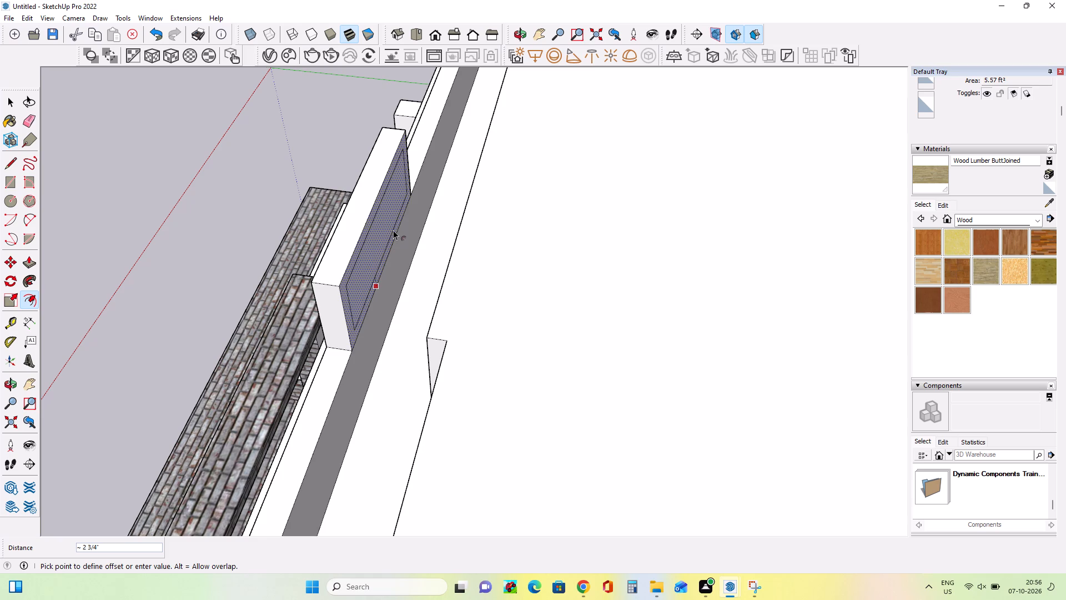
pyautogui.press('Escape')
# Pull the inner face of the raised planter section about 3 7/8" towards the building to thicken it.
pyautogui.click(32, 260)
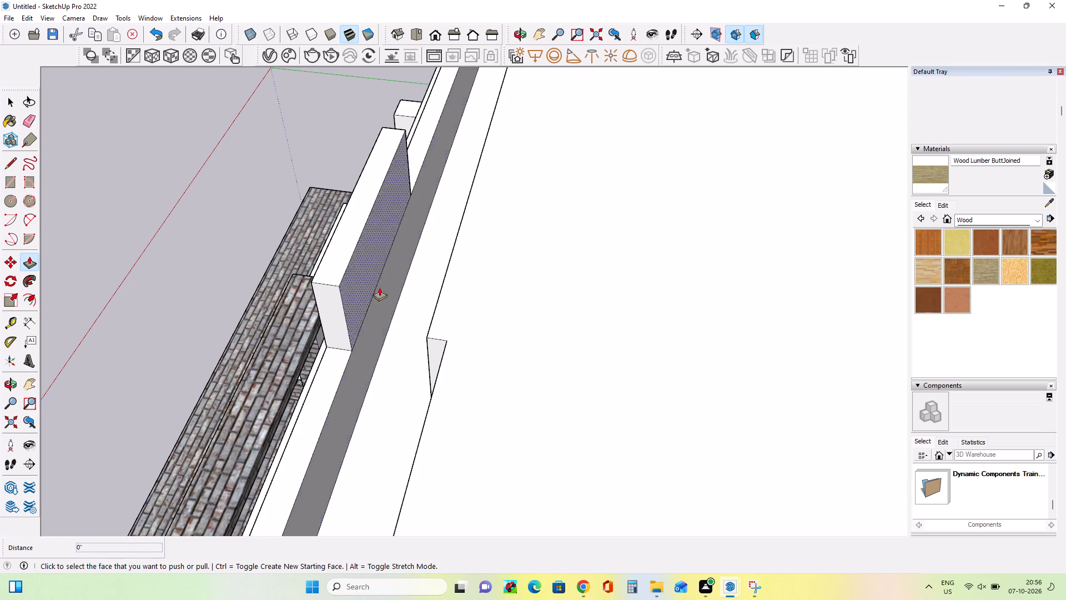
pyautogui.click(357, 274)
pyautogui.click(378, 278)
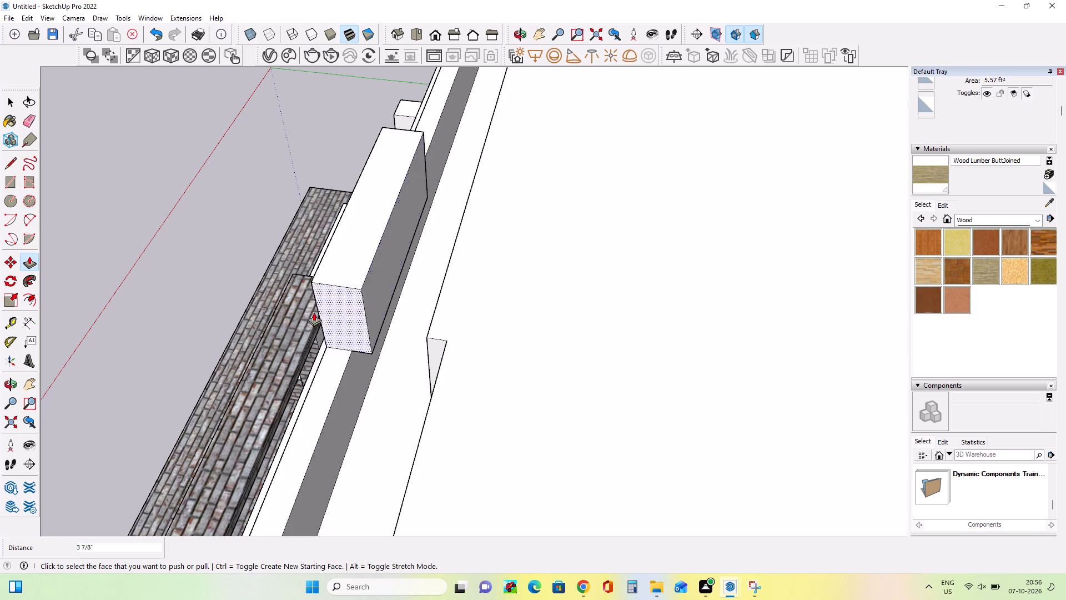
# Offset the outline of the raised planter section's top face inward to form a thin rim.
pyautogui.moveTo(296, 314); pyautogui.dragTo(602, 269, button='middle')
pyautogui.moveTo(594, 169); pyautogui.dragTo(633, 273, button='middle')
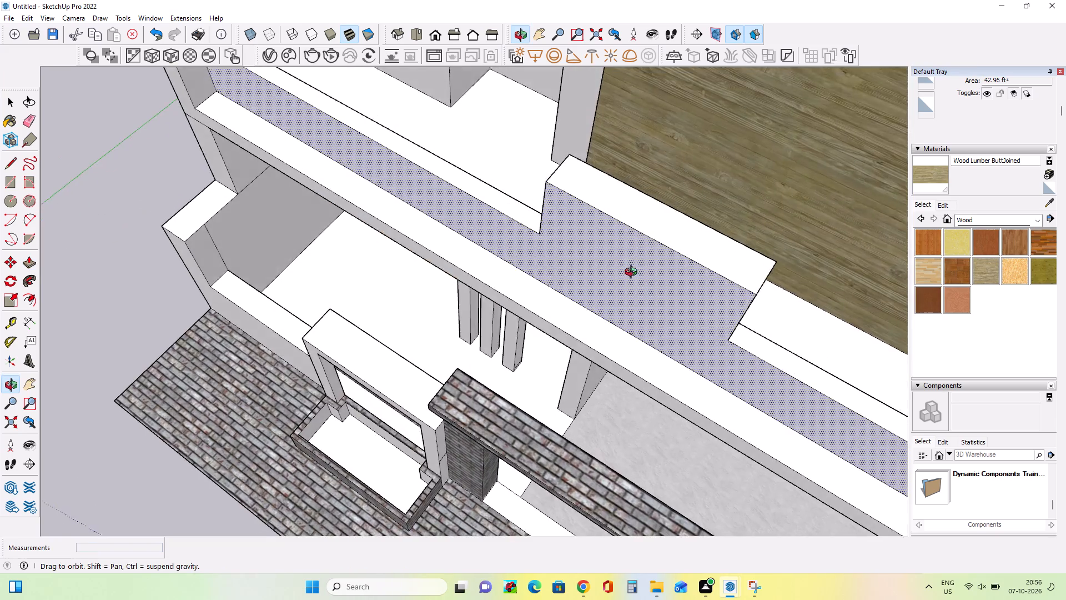
pyautogui.moveTo(633, 273); pyautogui.dragTo(653, 268, button='middle')
pyautogui.scroll(-1, 653, 263)
pyautogui.scroll(-10, 656, 206)
pyautogui.moveTo(677, 219); pyautogui.dragTo(760, 220, button='middle')
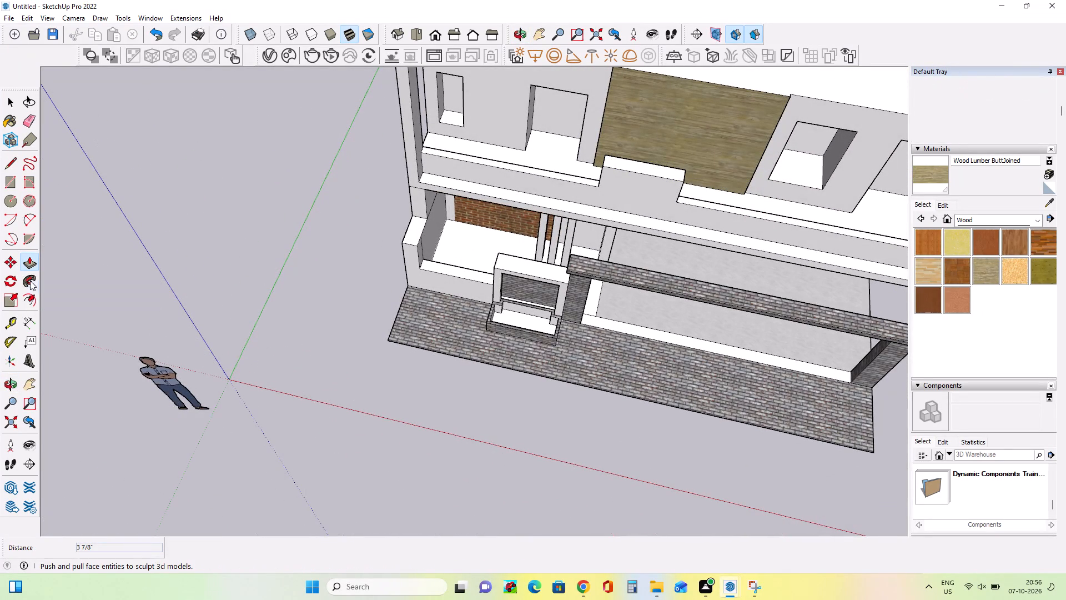
pyautogui.click(33, 295)
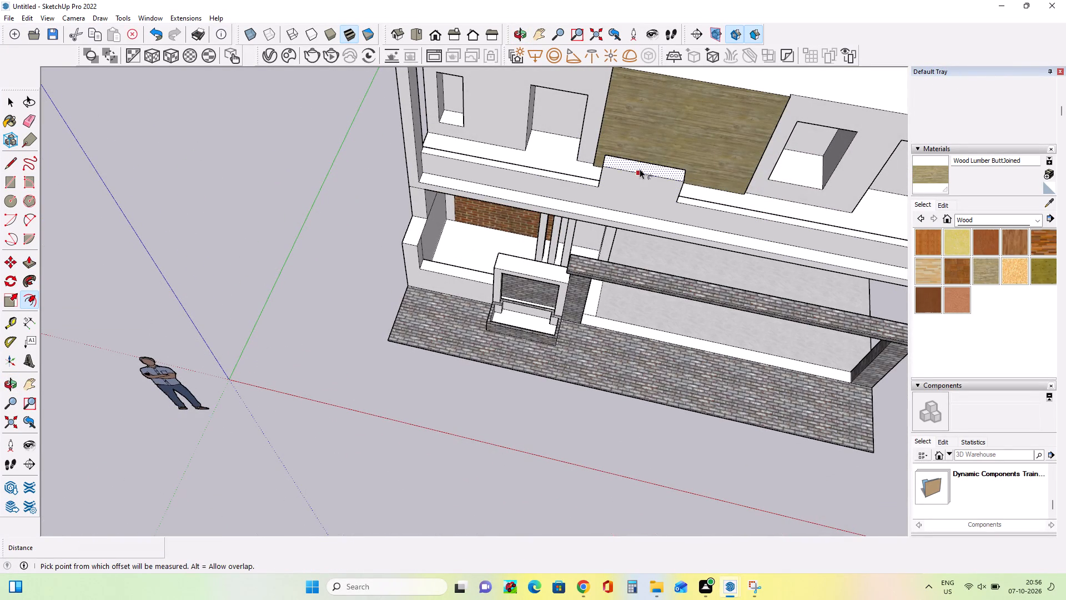
pyautogui.click(640, 169)
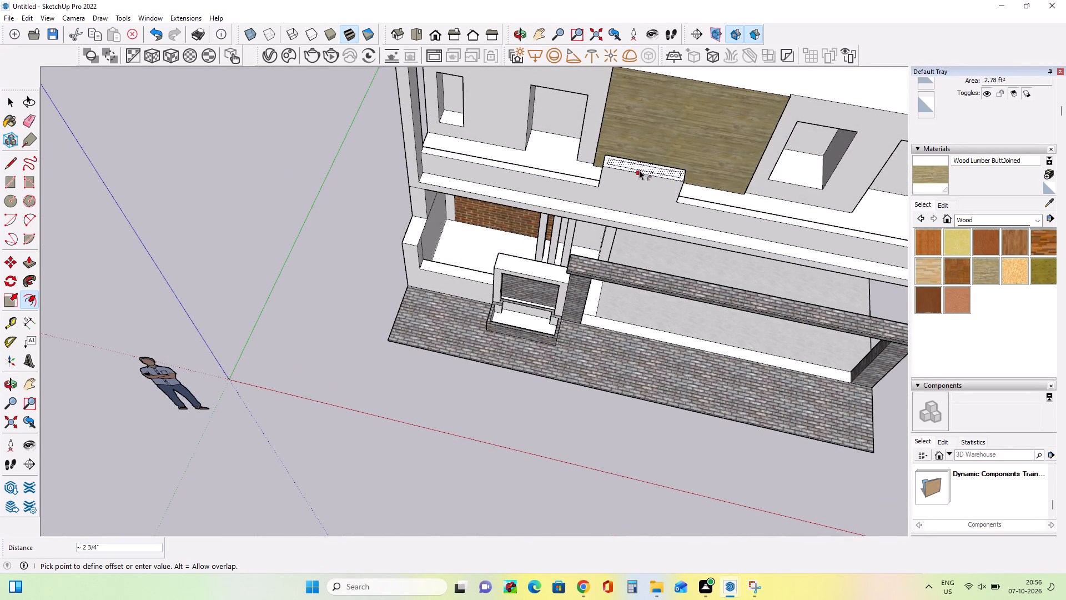
pyautogui.click(639, 171)
# Push the face inside the planter rim down about 1' 7 5/8" to hollow out the planter box.
pyautogui.moveTo(661, 177); pyautogui.dragTo(680, 237, button='middle')
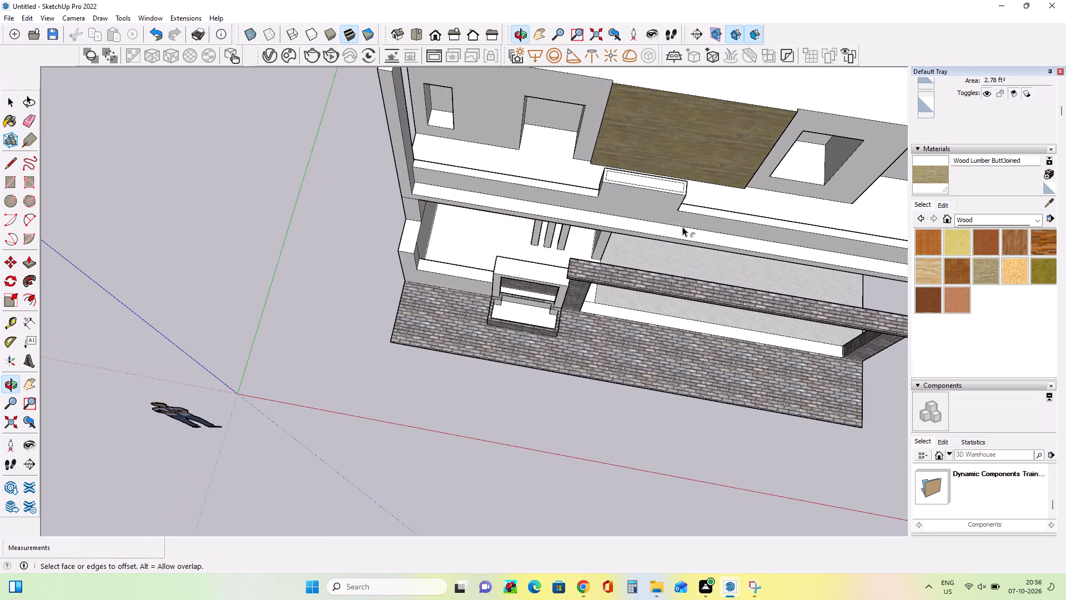
pyautogui.click(27, 258)
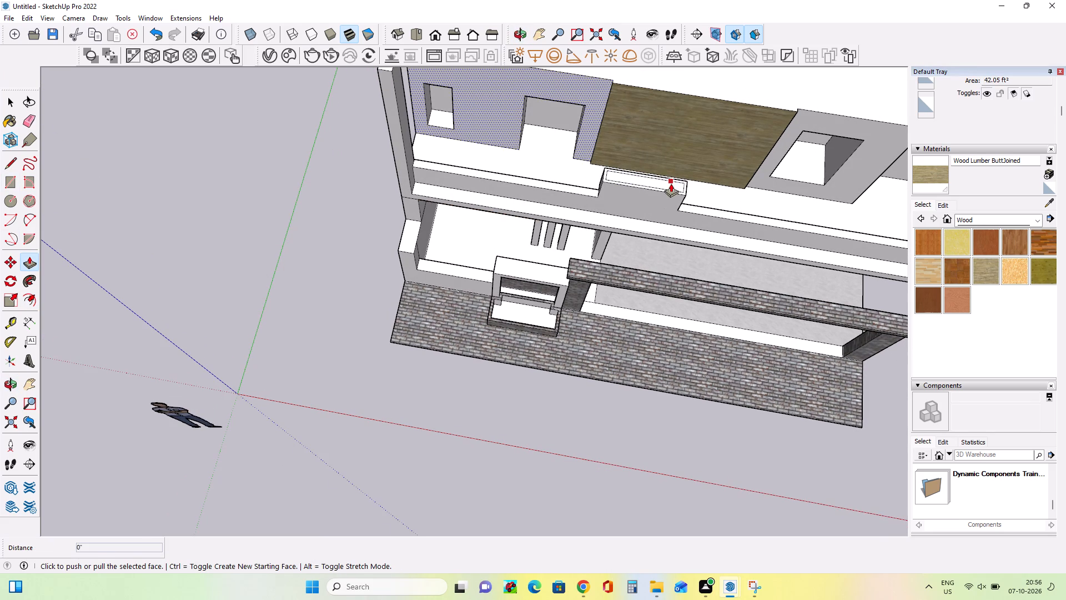
pyautogui.click(671, 183)
pyautogui.press('Escape')
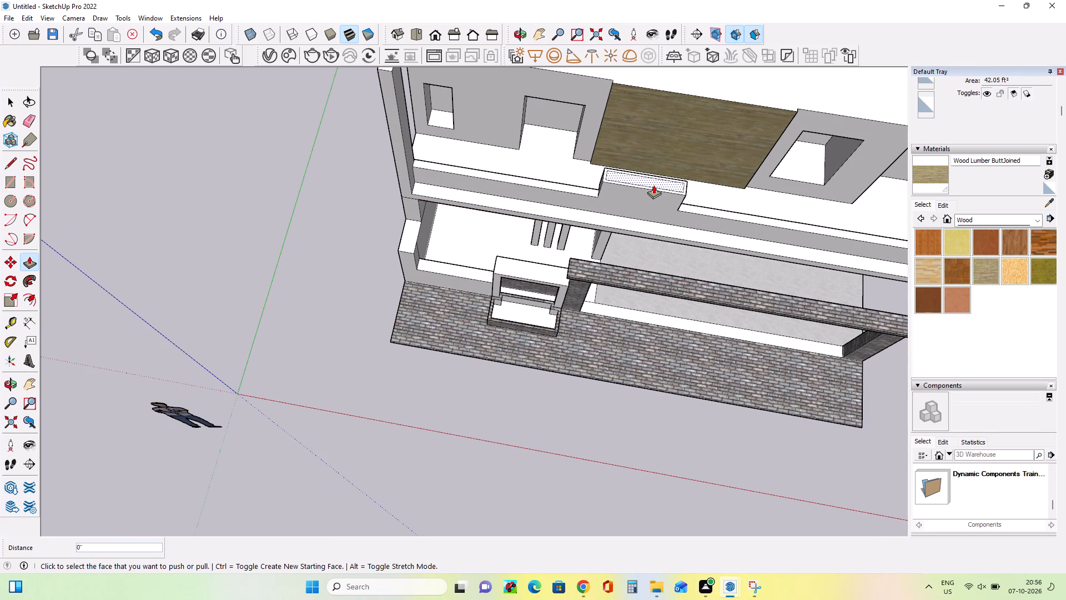
pyautogui.click(653, 185)
pyautogui.click(614, 192)
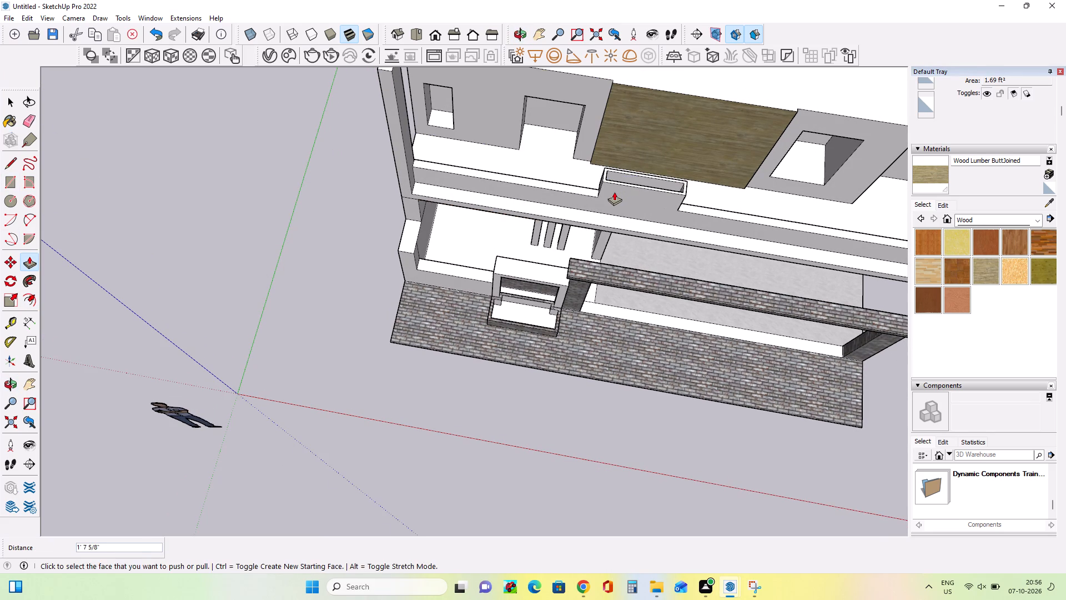
# Lower the top face of the first-floor block with two Push/Pull passes, the second about 10 1/8".
pyautogui.moveTo(691, 203); pyautogui.dragTo(653, 106, button='middle')
pyautogui.scroll(-13, 626, 120)
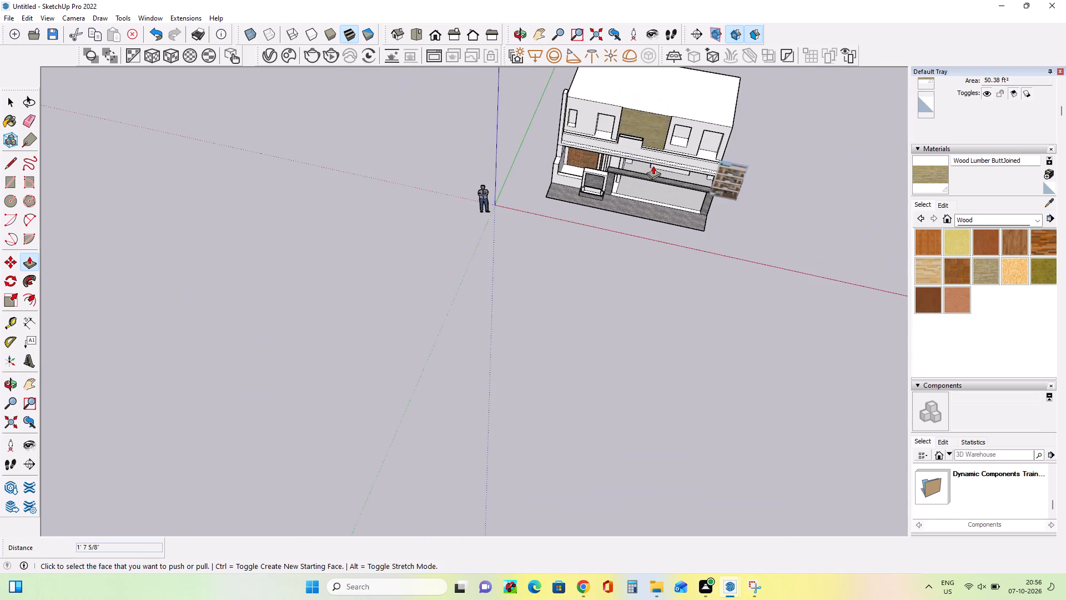
pyautogui.moveTo(669, 171); pyautogui.dragTo(697, 68, button='middle')
pyautogui.scroll(1, 697, 69)
pyautogui.scroll(12, 619, 127)
pyautogui.click(624, 105)
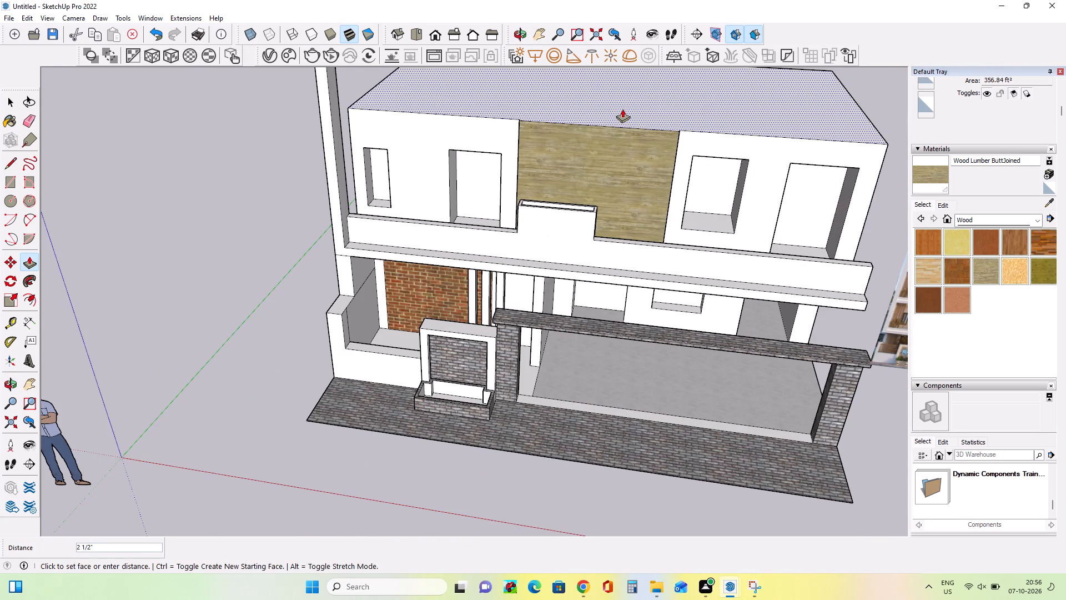
pyautogui.click(622, 109)
pyautogui.click(622, 113)
pyautogui.scroll(-1, 609, 202)
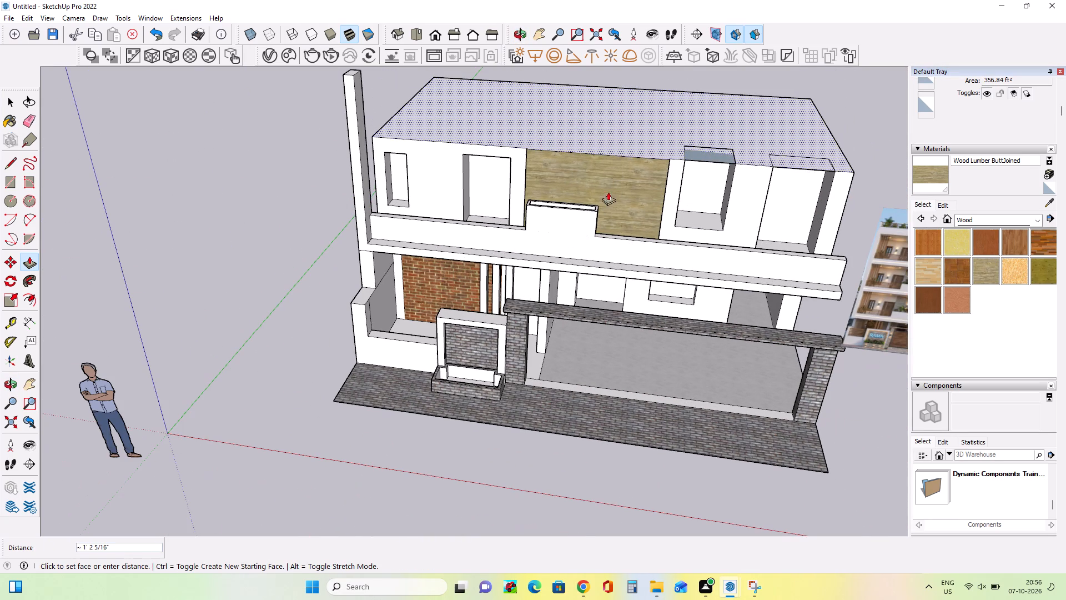
pyautogui.click(622, 136)
# Compare the first floor's height, openings and balcony planter with the reference image.
pyautogui.moveTo(640, 194); pyautogui.dragTo(648, 133, button='middle')
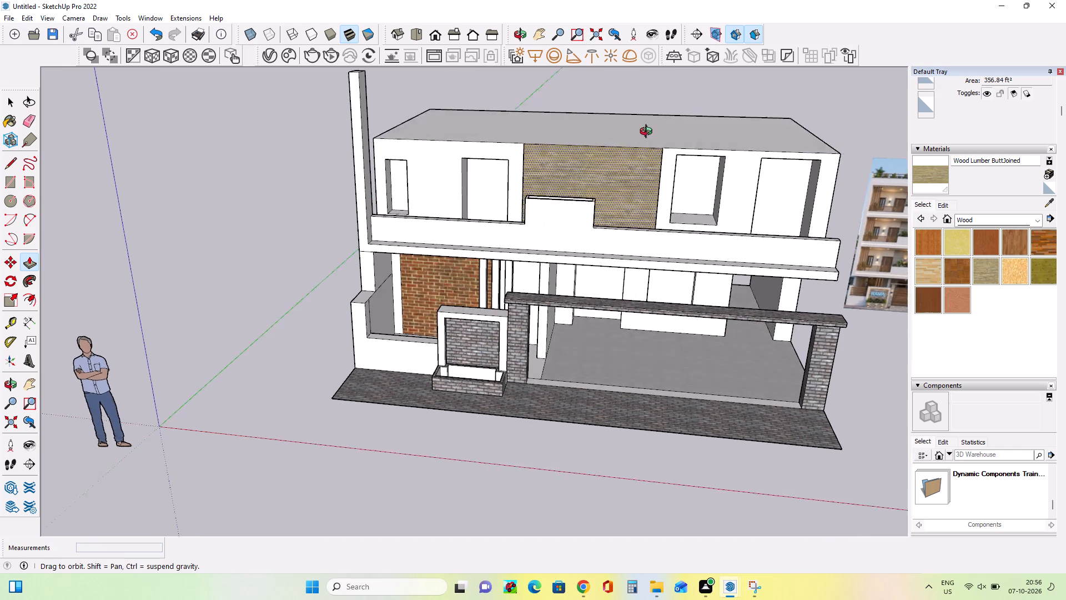
pyautogui.moveTo(648, 133); pyautogui.dragTo(648, 123, button='middle')
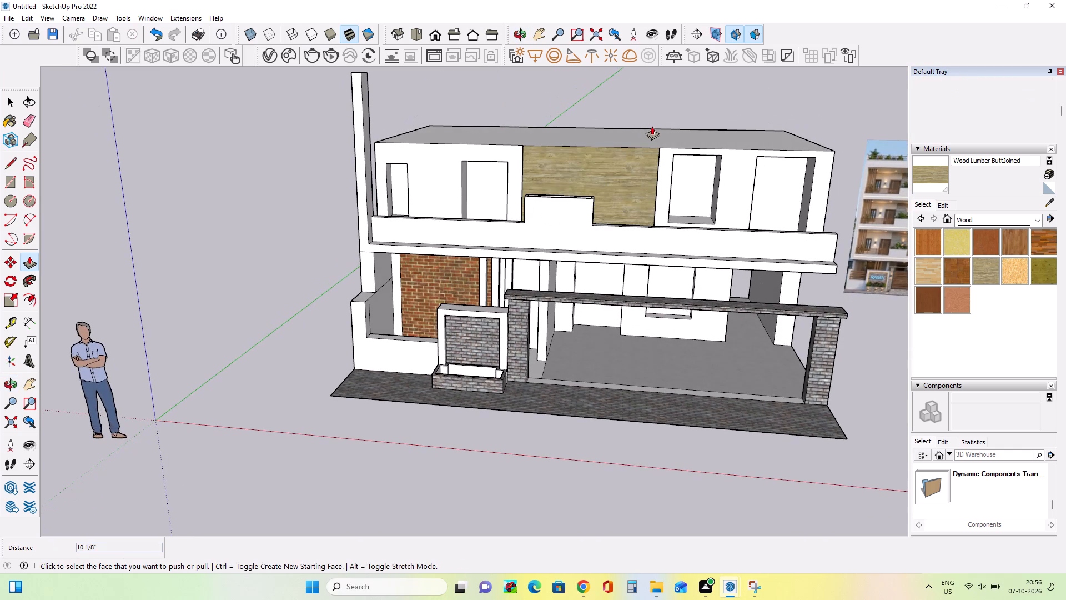
pyautogui.scroll(-8, 632, 157)
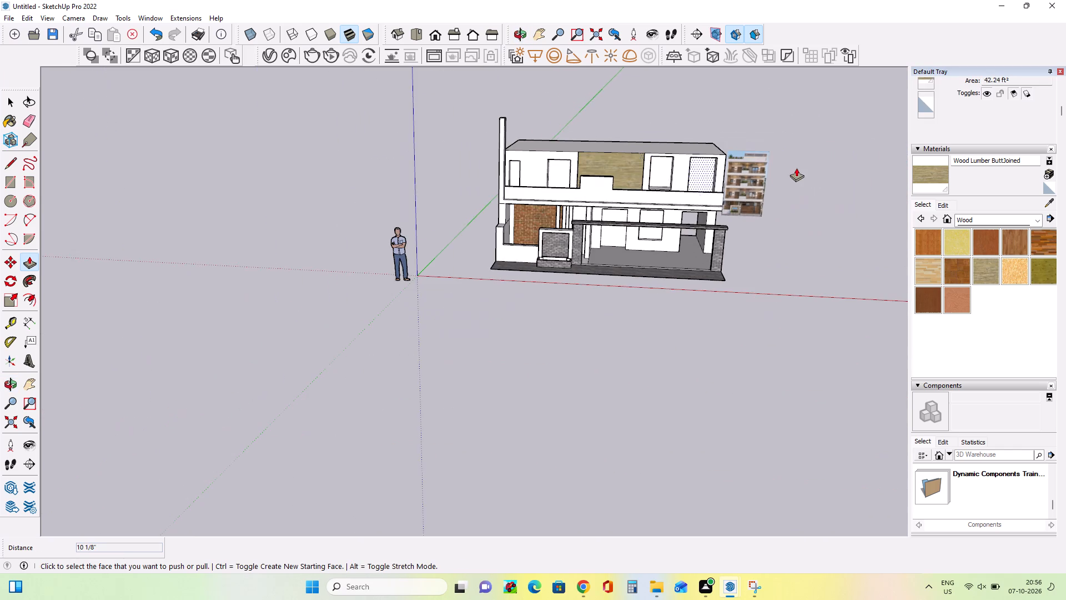
pyautogui.scroll(15, 781, 176)
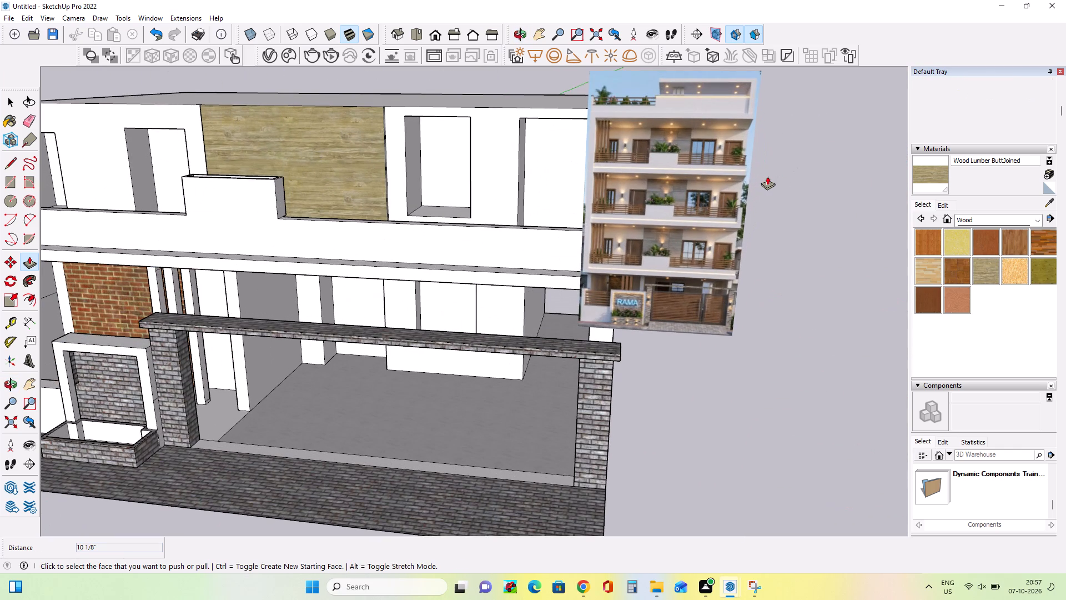
pyautogui.scroll(-9, 767, 176)
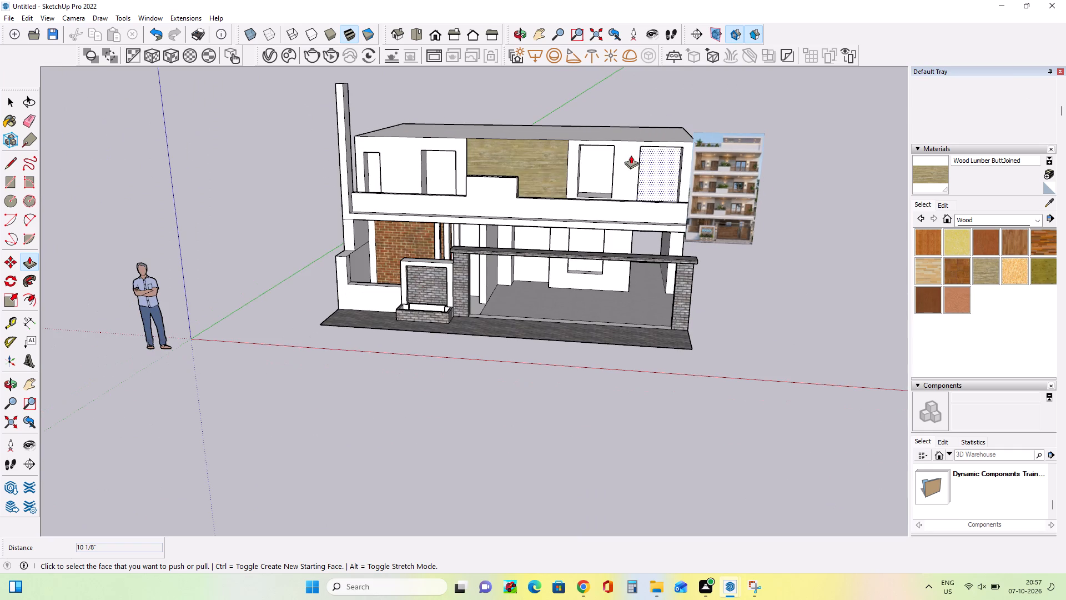
# Lower the sill of the first-floor window beside the wood panel about 2 3/4" with Push/Pull.
pyautogui.moveTo(650, 130); pyautogui.dragTo(650, 148, button='middle')
pyautogui.scroll(3, 597, 138)
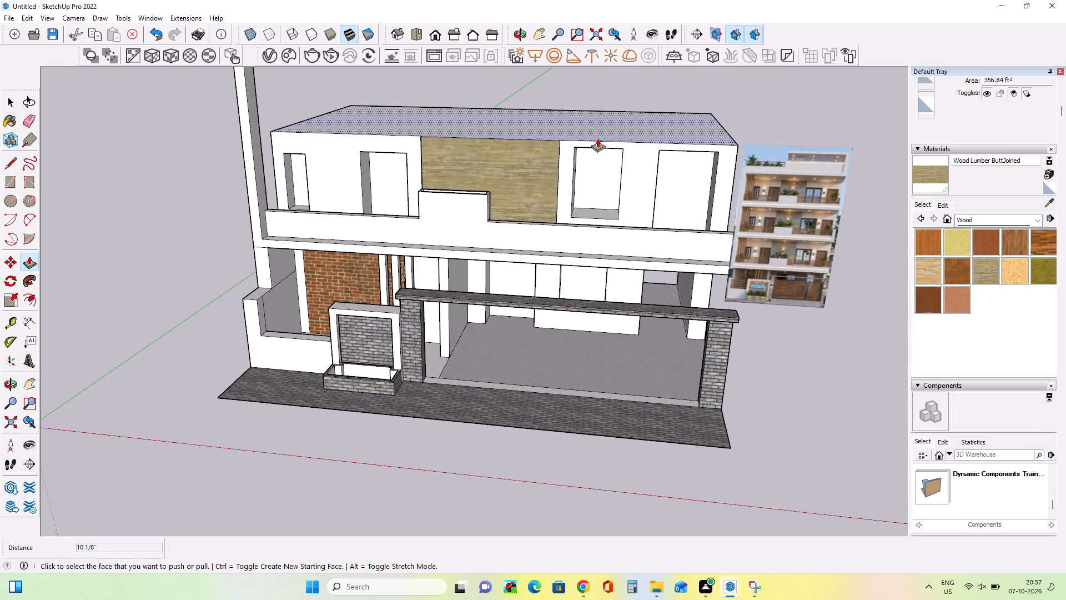
pyautogui.moveTo(600, 135); pyautogui.dragTo(656, 111, button='middle')
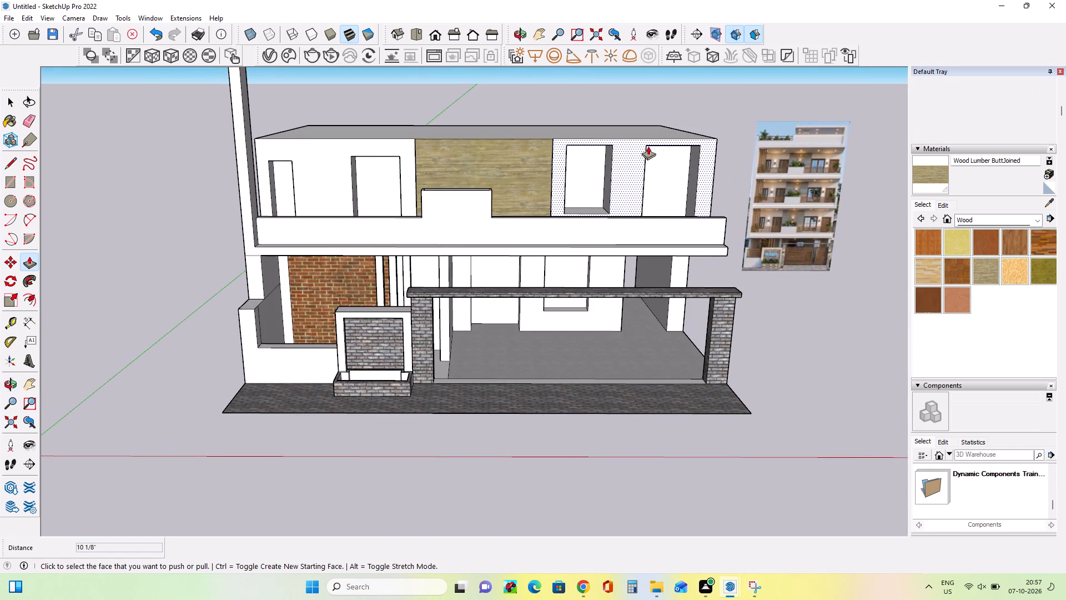
pyautogui.moveTo(589, 149); pyautogui.dragTo(591, 159, button='middle')
pyautogui.scroll(-1, 591, 159)
pyautogui.scroll(4, 592, 161)
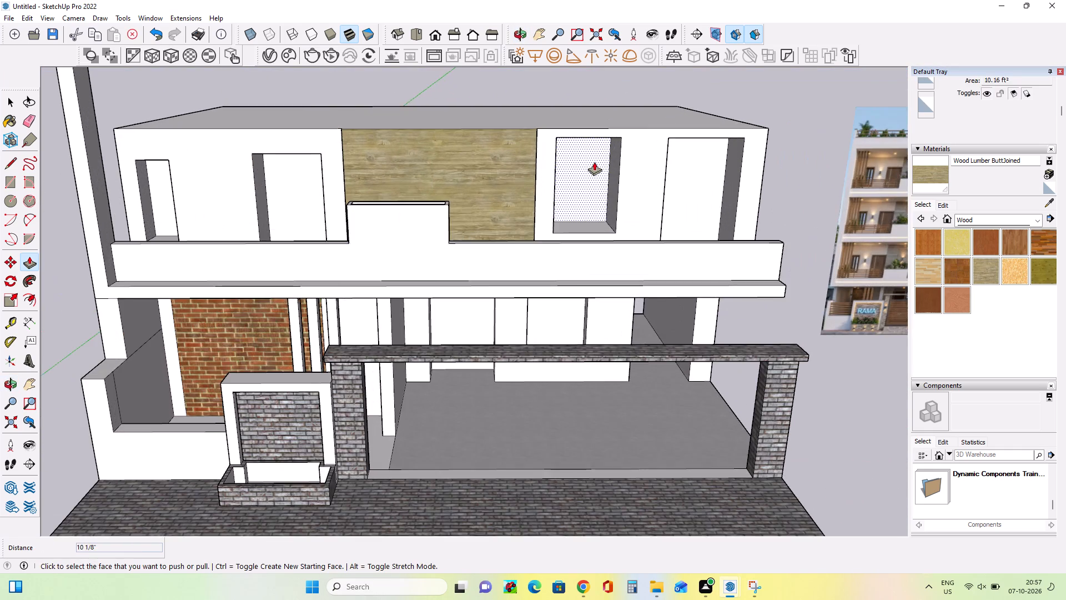
pyautogui.moveTo(598, 168); pyautogui.dragTo(604, 204, button='middle')
pyautogui.click(595, 218)
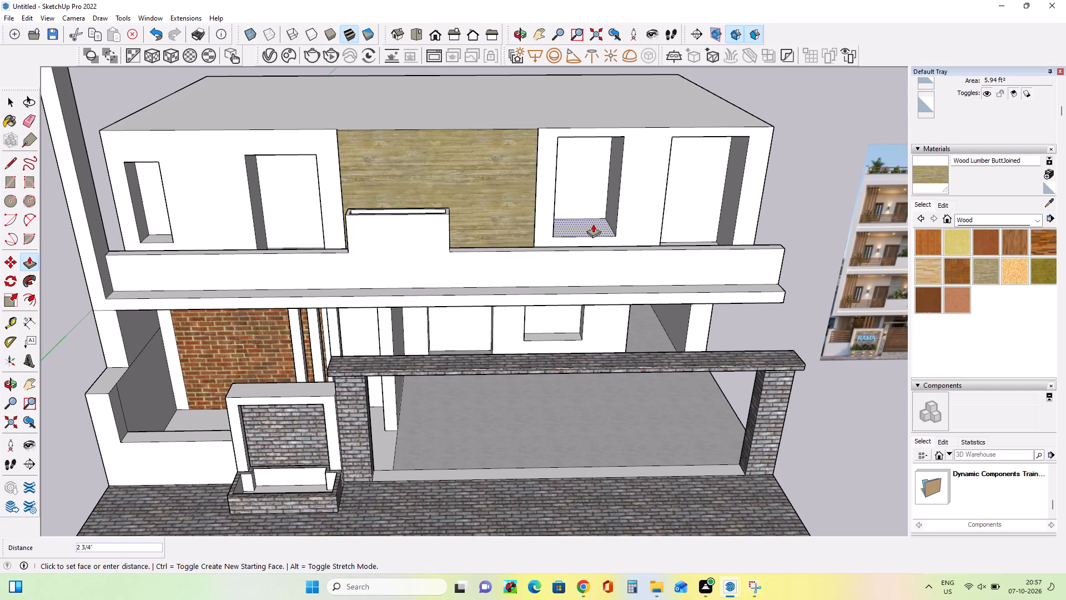
pyautogui.click(593, 224)
# Lower the head of the same first-floor window about 5 3/4" with Push/Pull.
pyautogui.moveTo(652, 138); pyautogui.dragTo(625, 68, button='middle')
pyautogui.moveTo(607, 147); pyautogui.dragTo(598, 128, button='middle')
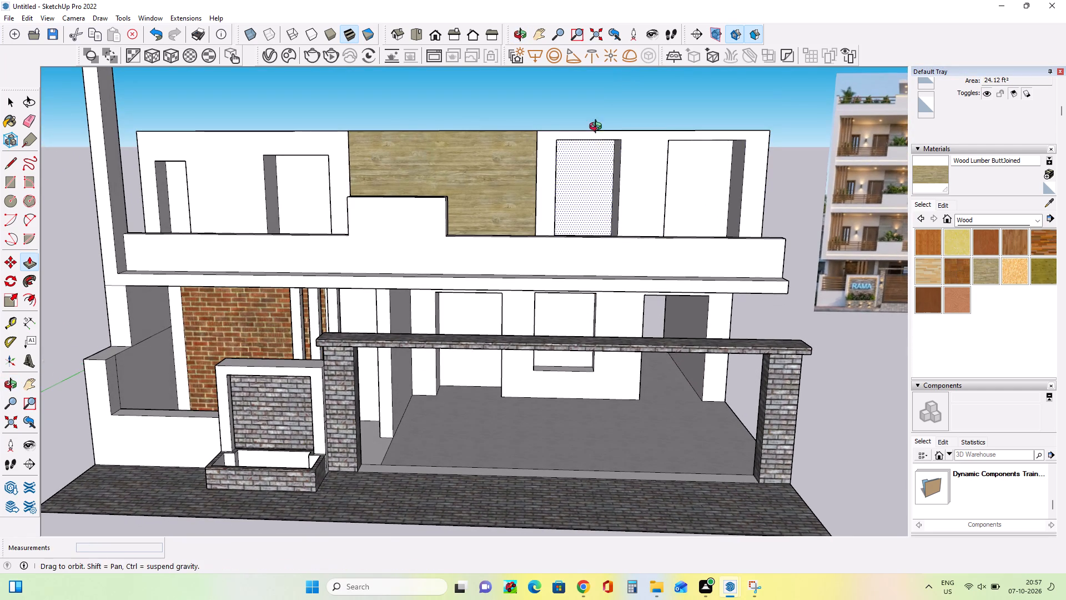
pyautogui.moveTo(598, 128); pyautogui.dragTo(570, 73, button='middle')
pyautogui.click(584, 148)
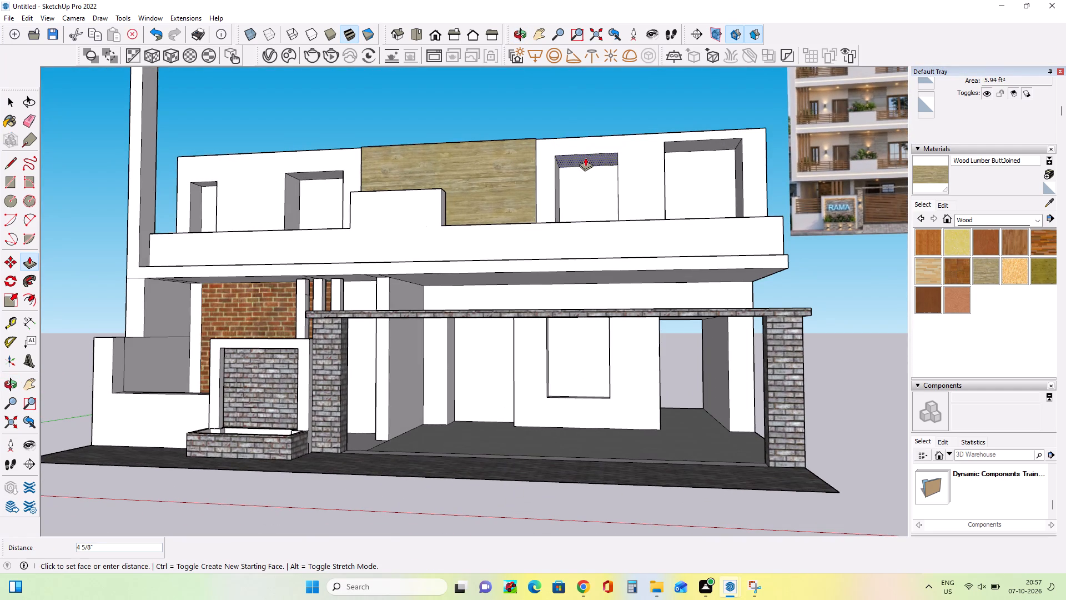
pyautogui.click(585, 159)
# Lower the head of the adjacent end door opening about 5 1/2", using the neighbouring window's head as reference.
pyautogui.moveTo(630, 167); pyautogui.dragTo(708, 254, button='middle')
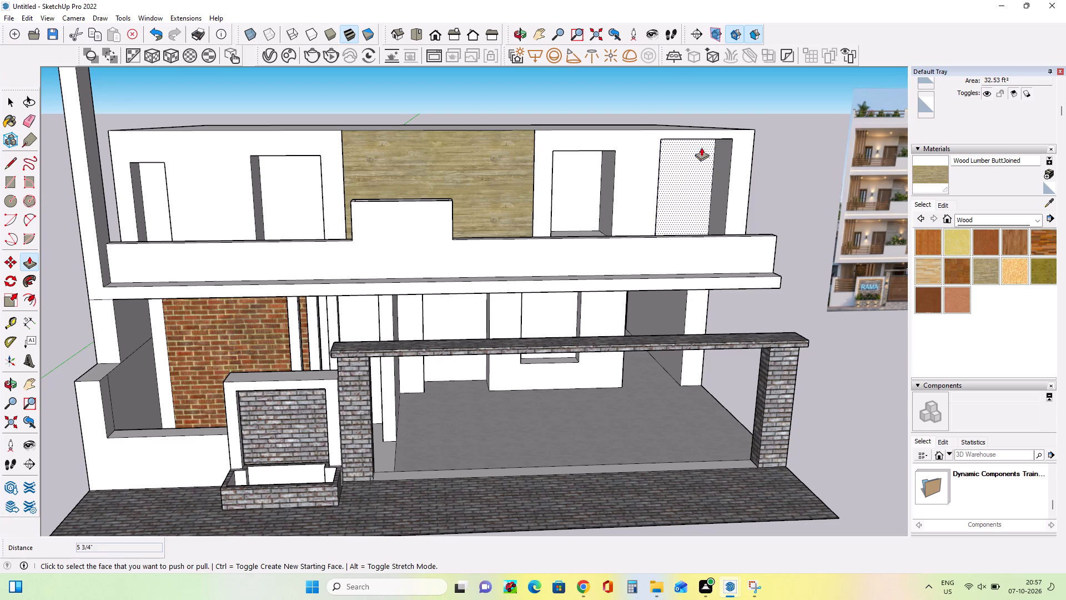
pyautogui.moveTo(701, 147); pyautogui.dragTo(614, 82, button='middle')
pyautogui.click(686, 143)
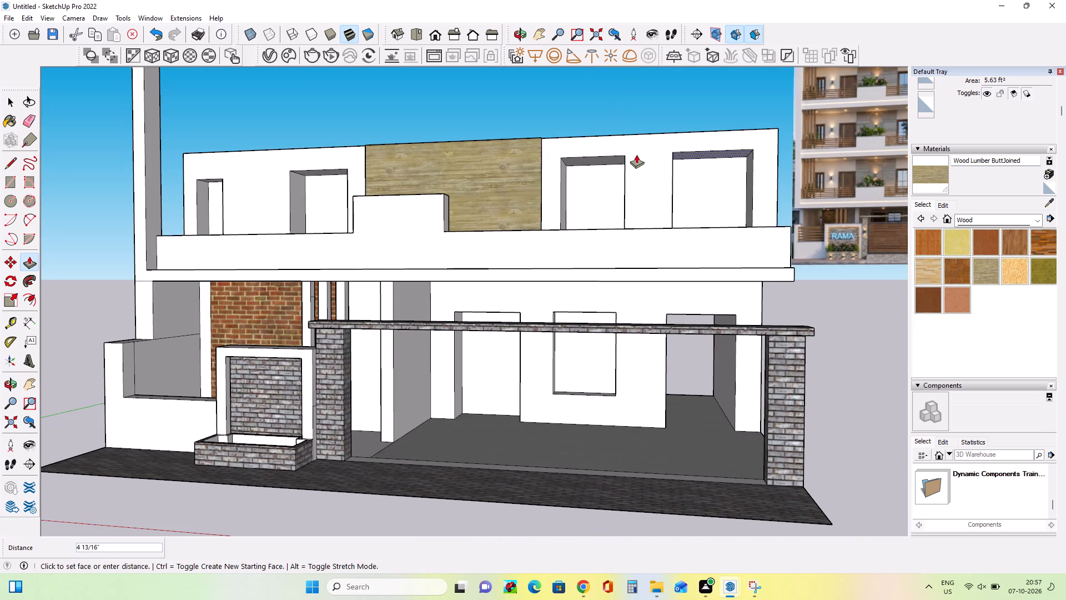
pyautogui.click(621, 154)
# Draw a band rectangle about 5" high and 9' 9/16" long along the top of the first-floor wall, from its outer corner to the wood panel.
pyautogui.moveTo(666, 159); pyautogui.dragTo(751, 233, button='middle')
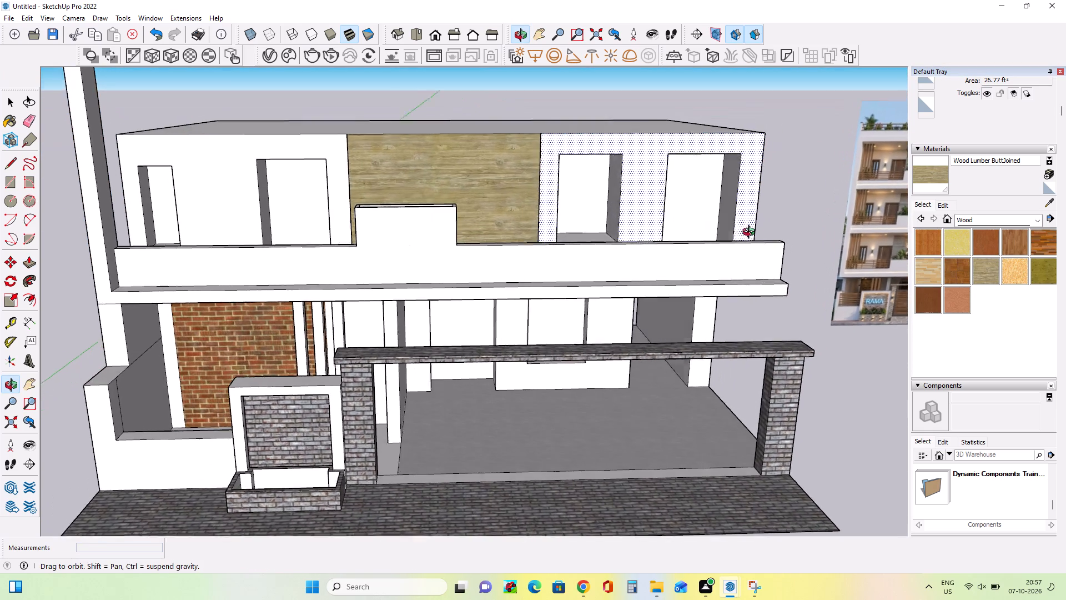
pyautogui.moveTo(751, 233); pyautogui.dragTo(757, 233, button='middle')
pyautogui.scroll(-1, 656, 164)
pyautogui.moveTo(657, 172); pyautogui.dragTo(663, 201, button='middle')
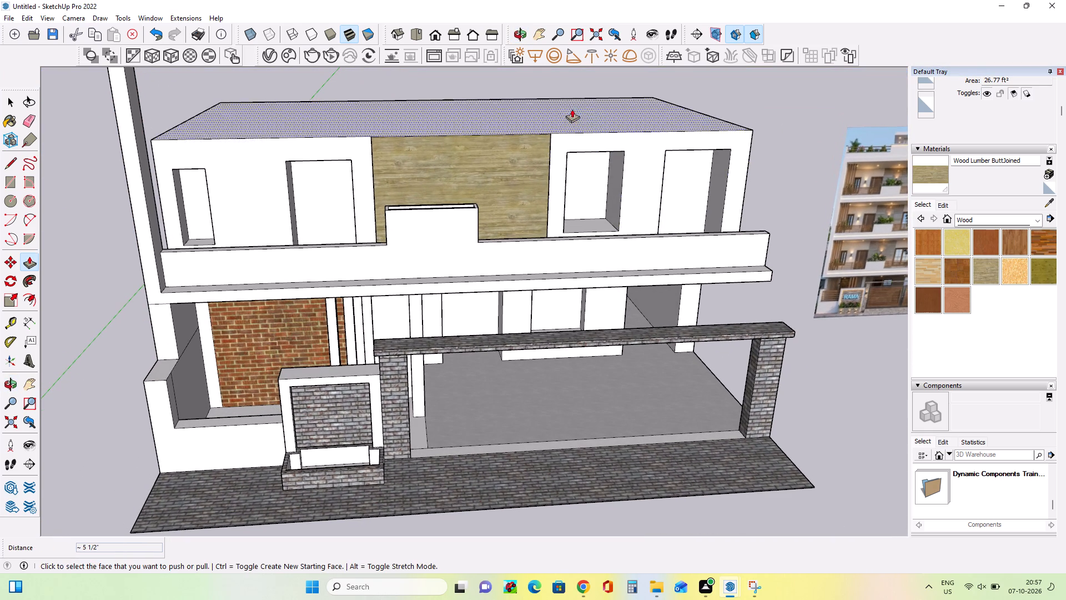
pyautogui.moveTo(557, 117); pyautogui.dragTo(563, 154, button='middle')
pyautogui.moveTo(545, 100); pyautogui.dragTo(562, 156, button='middle')
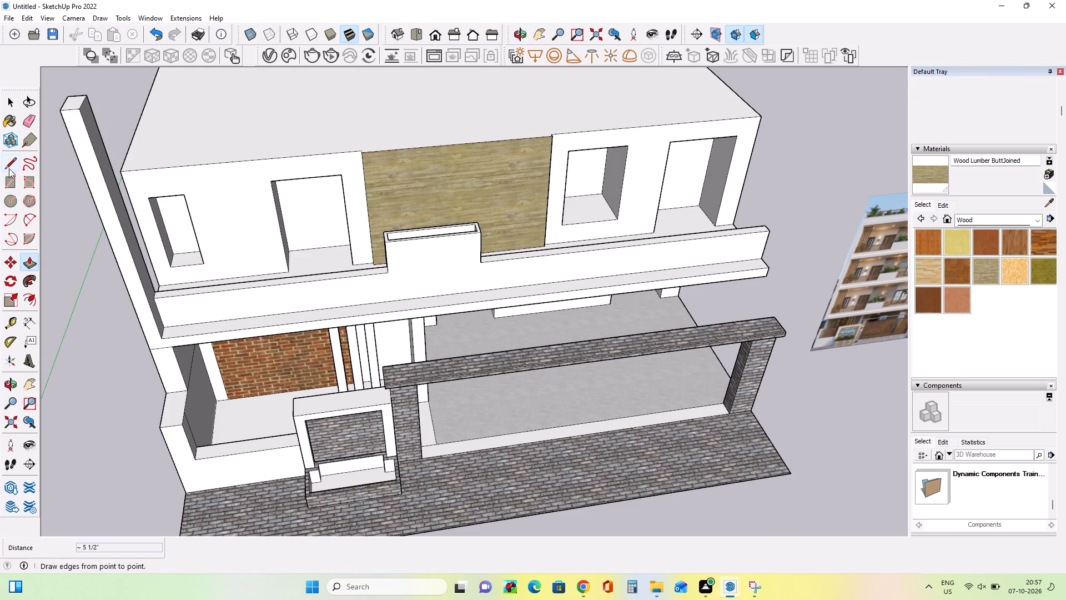
pyautogui.click(4, 184)
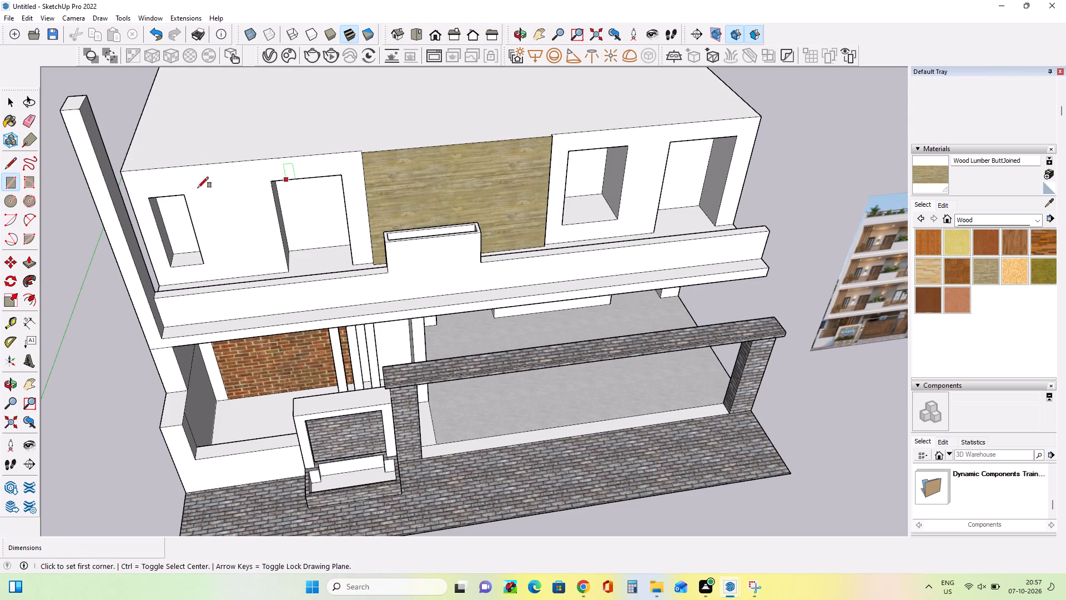
pyautogui.click(127, 181)
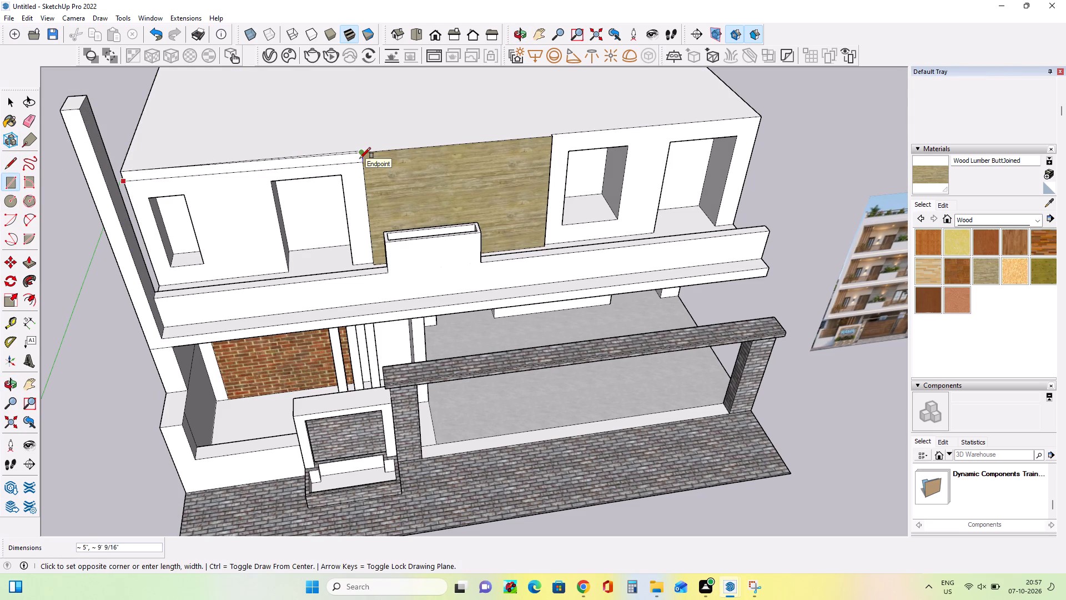
pyautogui.scroll(4, 360, 157)
pyautogui.scroll(-1, 360, 156)
pyautogui.scroll(3, 360, 156)
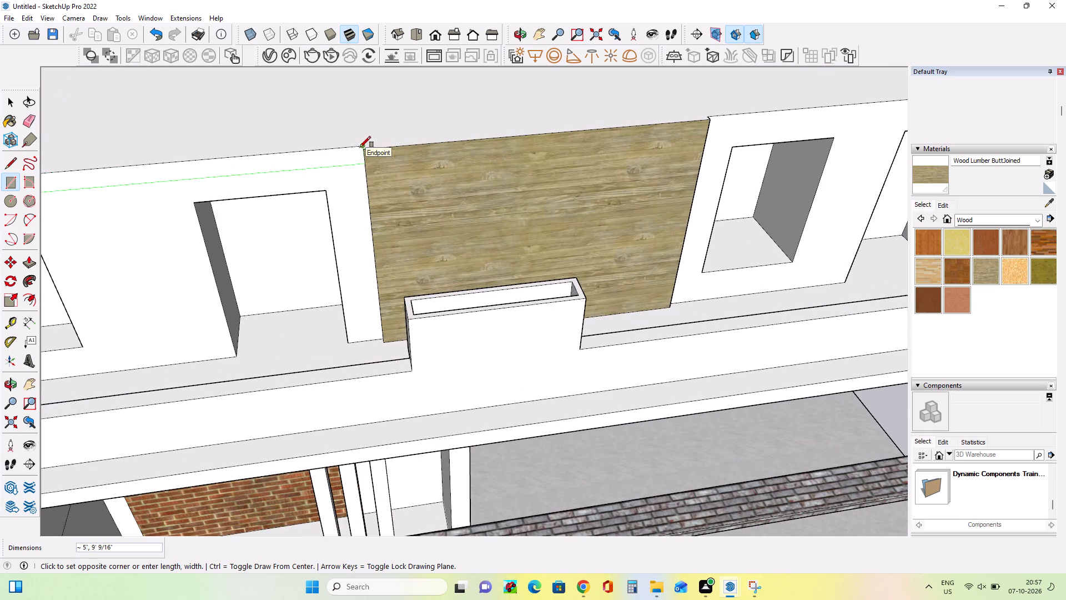
pyautogui.click(360, 147)
# Continue the 5" top band around the wall's 1 3/4" return and across the wood panel with rectangles, about 7' 8 13/16" along the panel.
pyautogui.moveTo(365, 184); pyautogui.dragTo(493, 114, button='middle')
pyautogui.scroll(8, 401, 148)
pyautogui.click(391, 144)
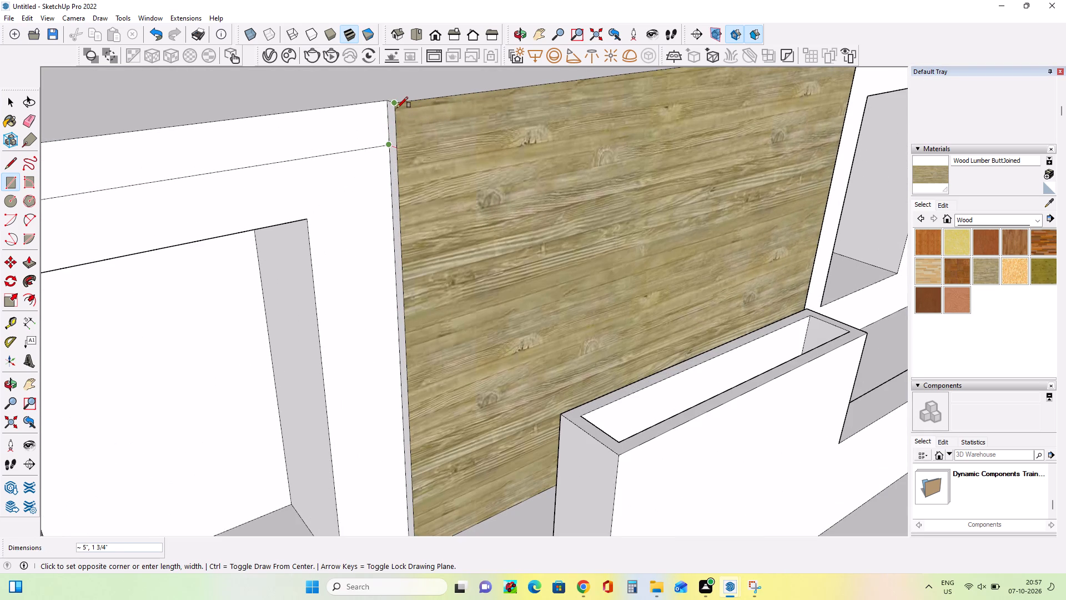
pyautogui.click(397, 108)
pyautogui.click(395, 148)
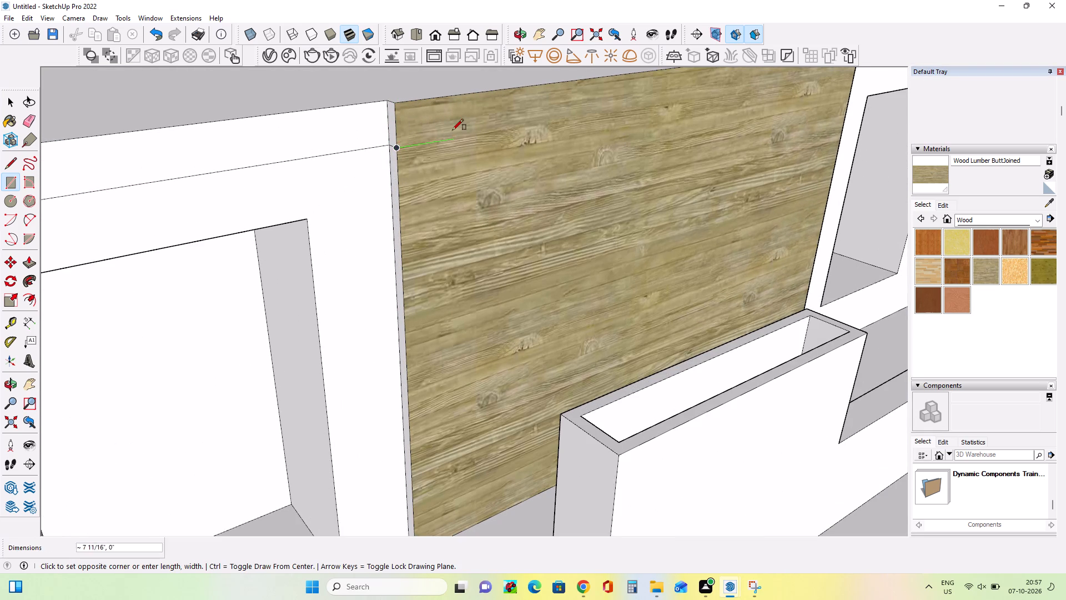
pyautogui.scroll(-9, 525, 116)
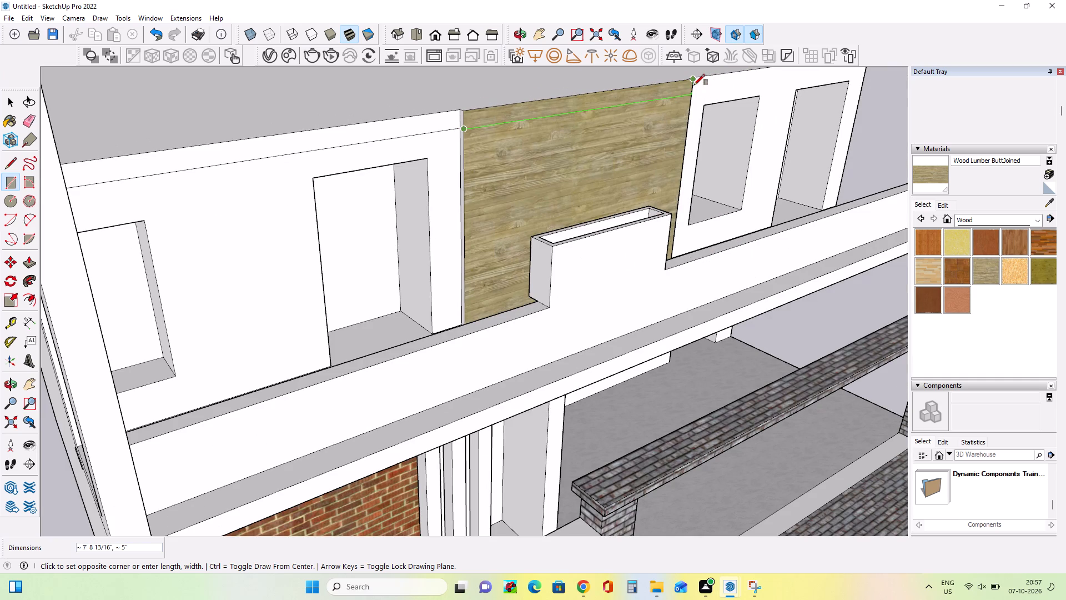
pyautogui.click(694, 85)
# Draw the matching band rectangle, about 5" by 1 3/4", on the wall return at the wood panel's other end.
pyautogui.moveTo(637, 164); pyautogui.dragTo(207, 146, button='middle')
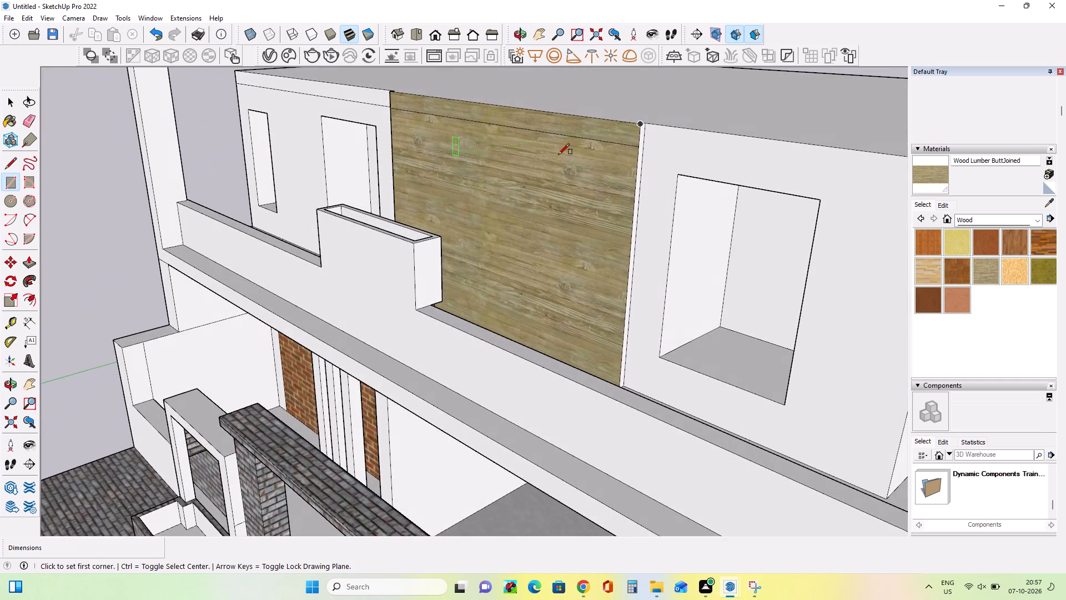
pyautogui.scroll(5, 614, 144)
pyautogui.click(654, 150)
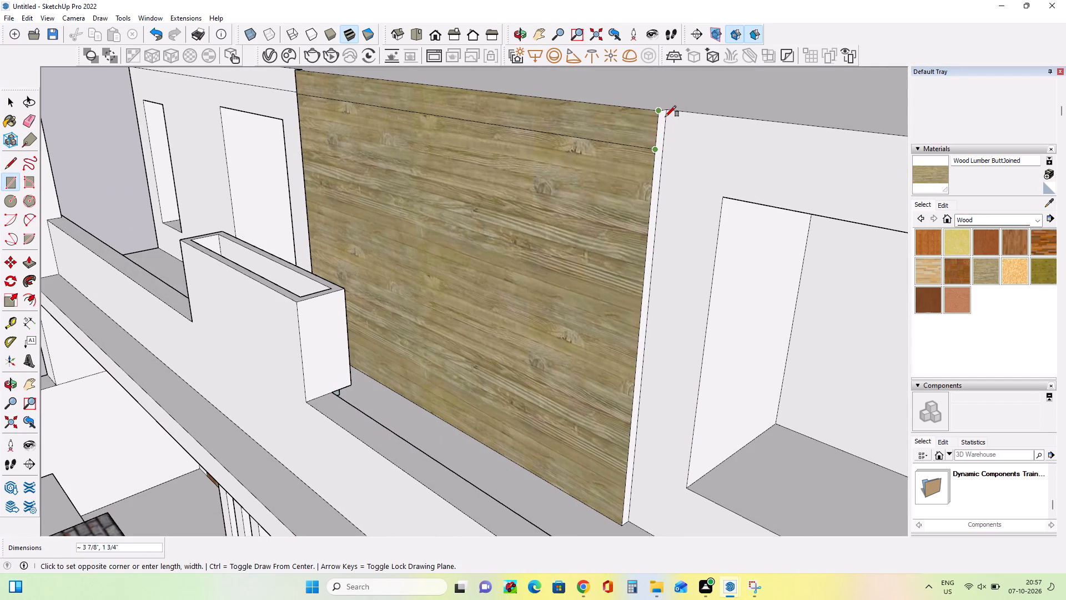
pyautogui.click(665, 117)
pyautogui.click(667, 111)
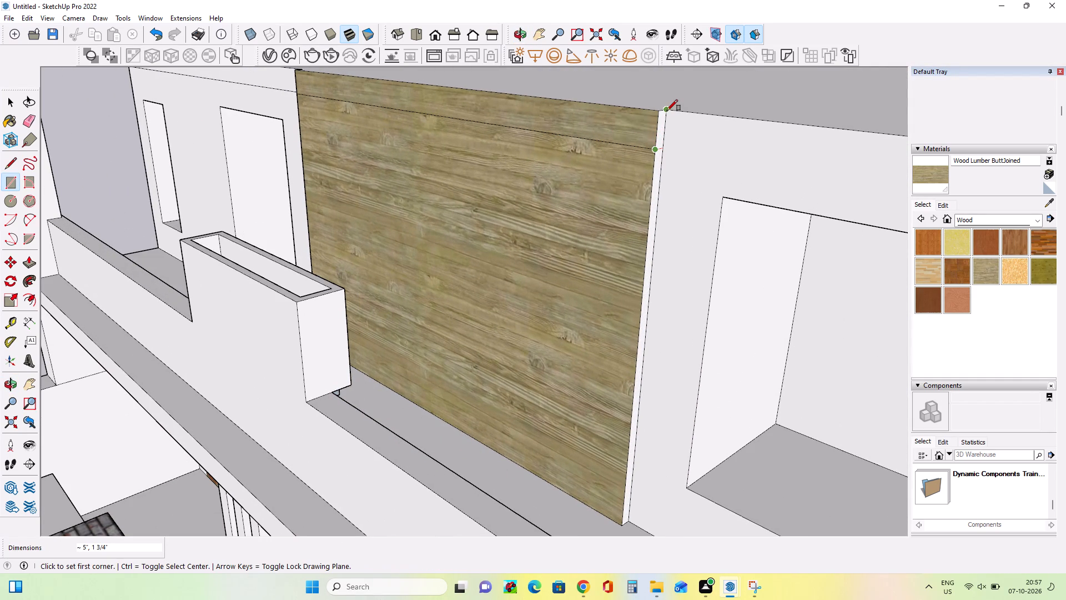
pyautogui.click(657, 148)
pyautogui.click(667, 112)
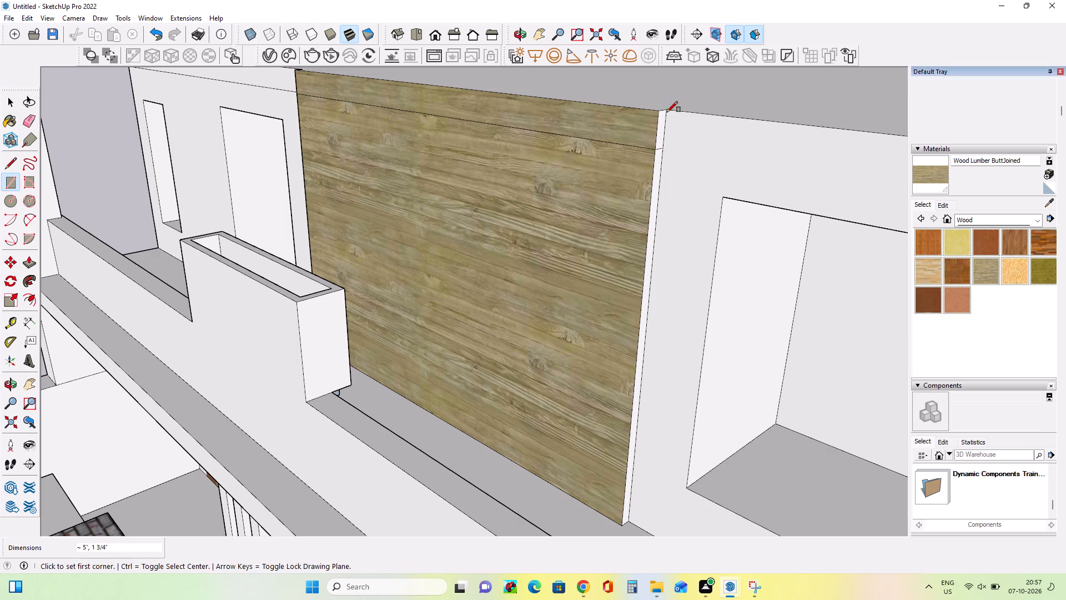
# Draw the band rectangle about 5" high and 9' 2 13/16" long across the top of the remaining wall, above the window and end door.
pyautogui.scroll(-4, 647, 149)
pyautogui.click(661, 147)
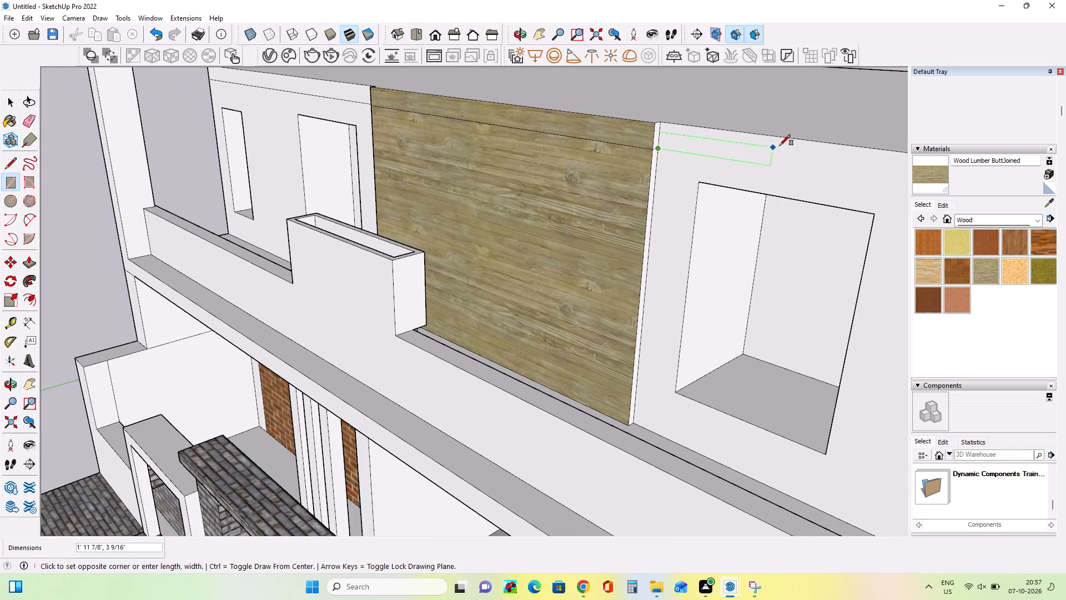
pyautogui.scroll(-12, 762, 149)
pyautogui.moveTo(846, 174); pyautogui.dragTo(847, 189, button='middle')
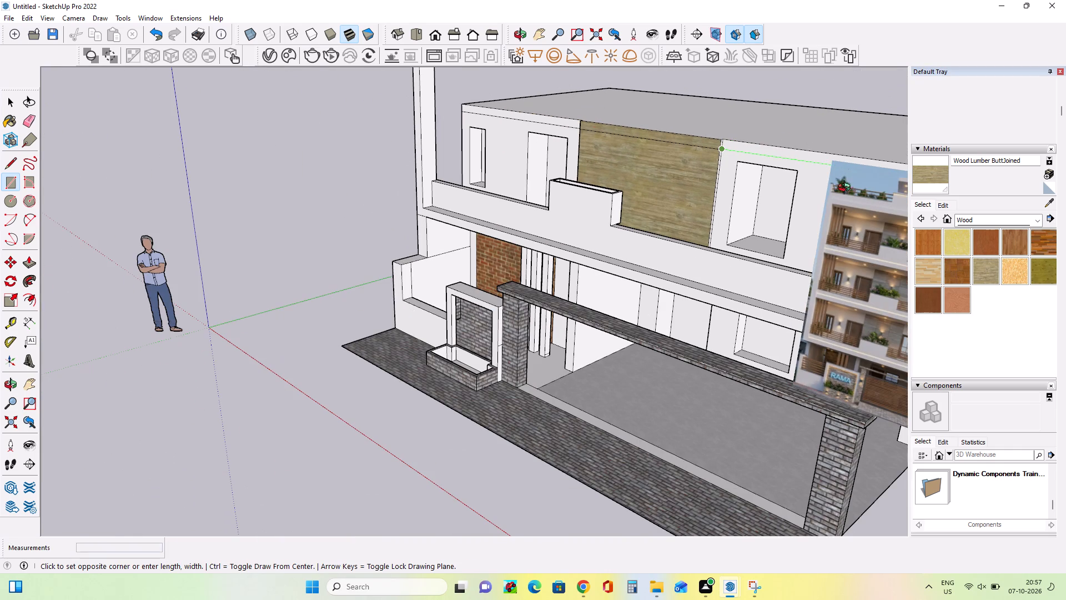
pyautogui.moveTo(847, 189); pyautogui.dragTo(851, 264, button='middle')
pyautogui.scroll(-13, 840, 219)
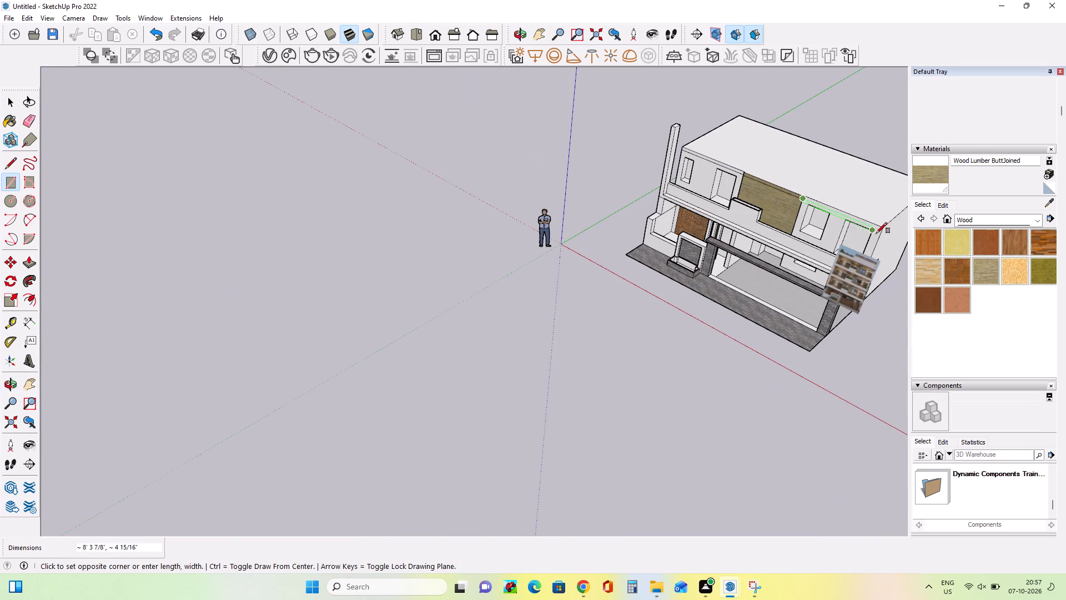
pyautogui.scroll(14, 883, 231)
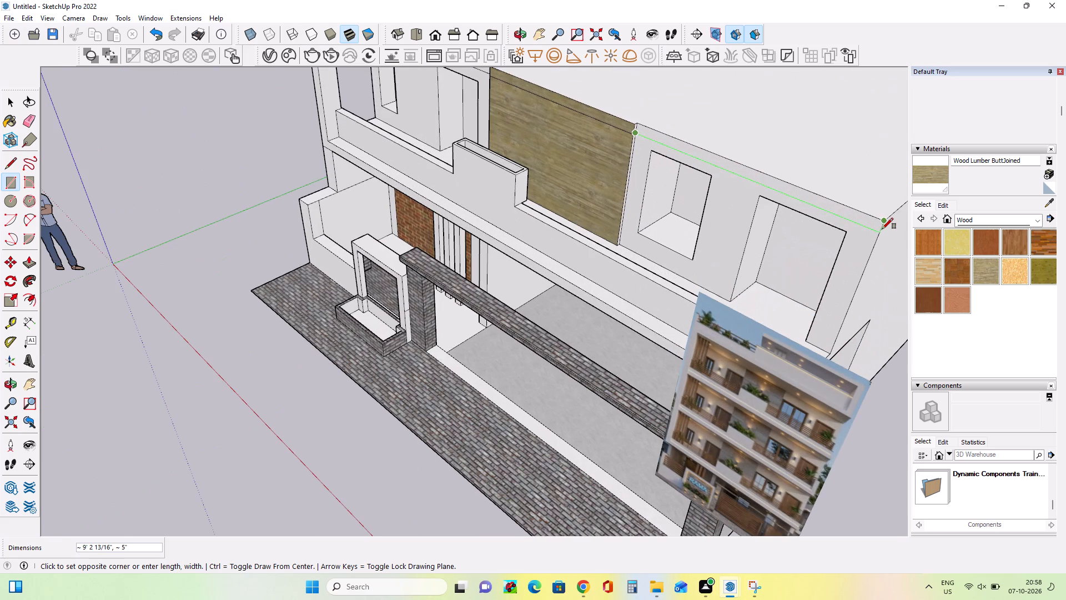
pyautogui.click(882, 226)
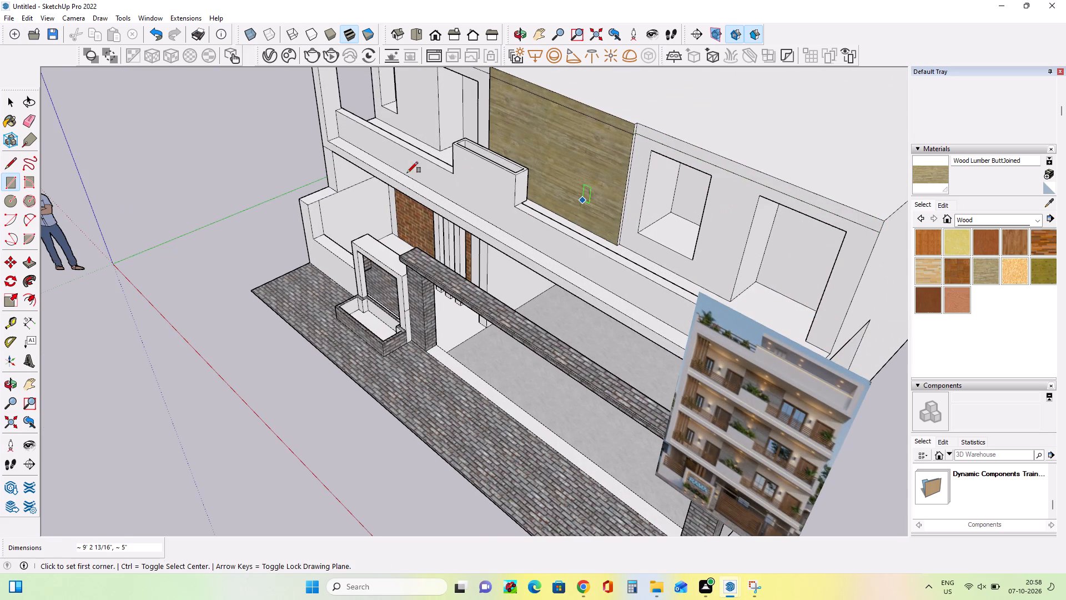
# Compare the first floor's top band and wall openings with the reference image.
pyautogui.moveTo(414, 177); pyautogui.dragTo(620, 157, button='middle')
pyautogui.scroll(-8, 587, 146)
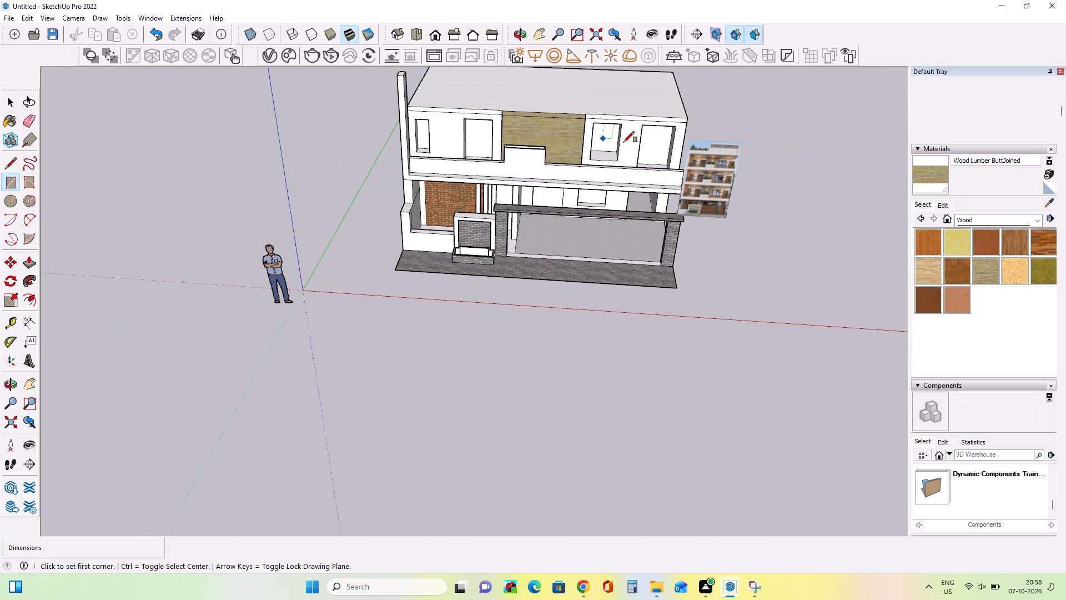
pyautogui.scroll(4, 631, 137)
pyautogui.moveTo(539, 146); pyautogui.dragTo(558, 170, button='middle')
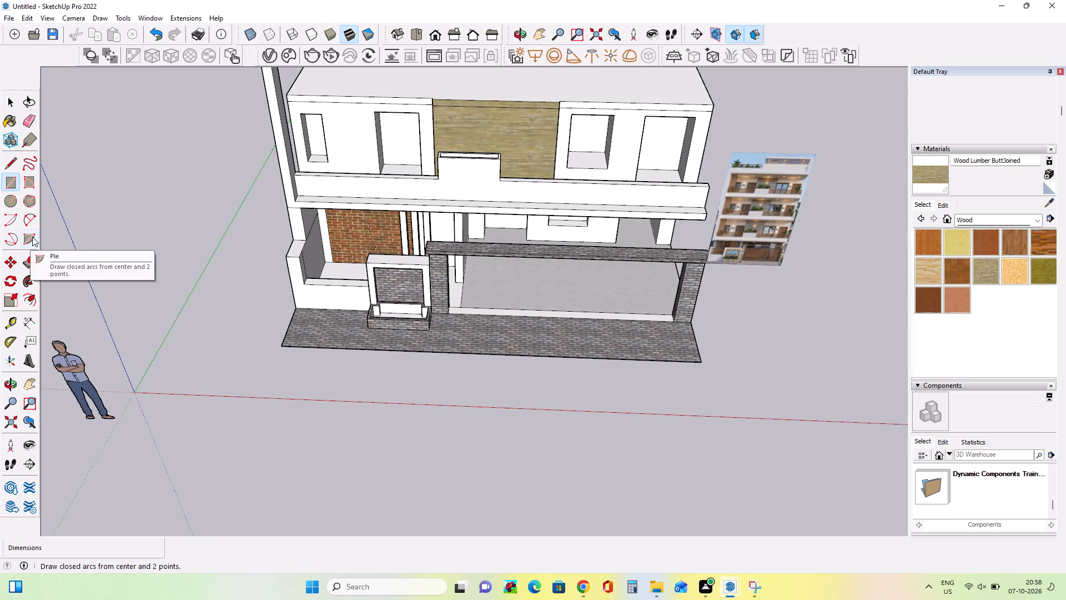
pyautogui.moveTo(33, 237); pyautogui.dragTo(134, 126, button='middle')
pyautogui.moveTo(212, 197); pyautogui.dragTo(264, 77, button='middle')
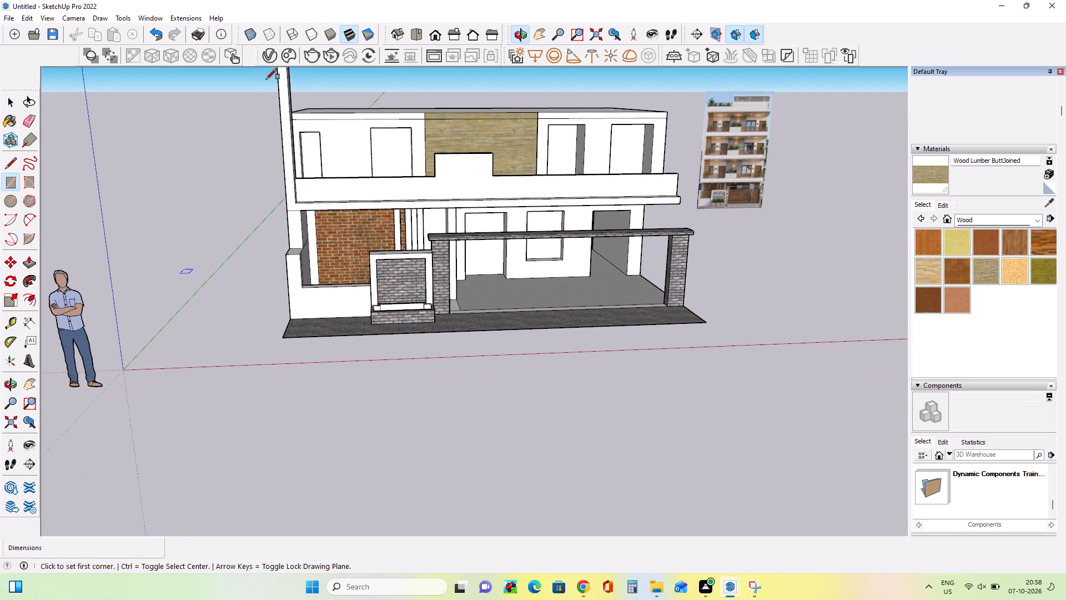
pyautogui.scroll(10, 751, 139)
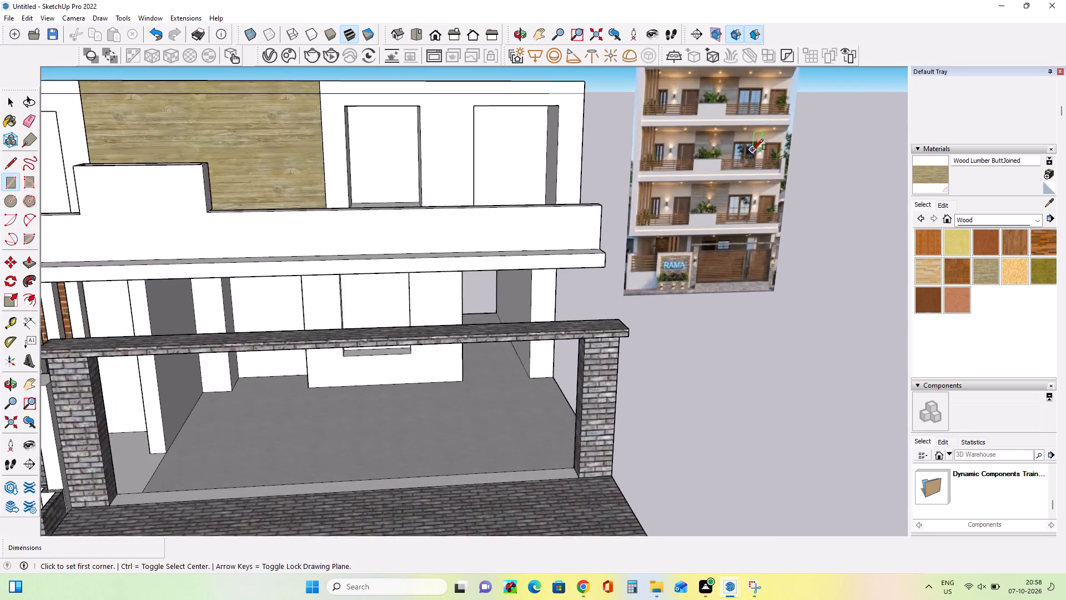
pyautogui.scroll(8, 752, 150)
pyautogui.scroll(-8, 752, 150)
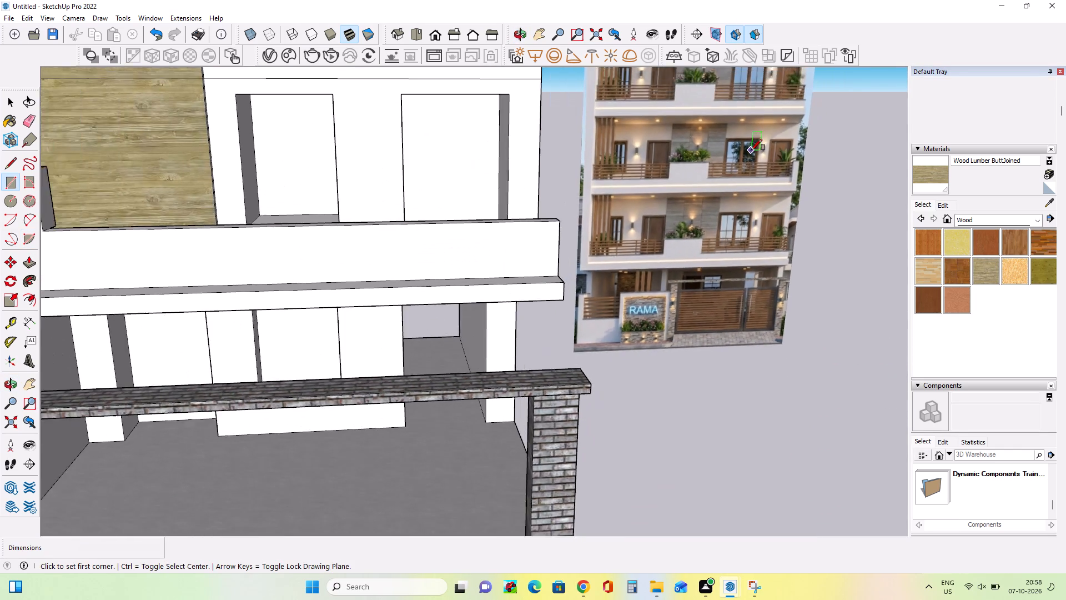
pyautogui.scroll(-9, 751, 150)
pyautogui.moveTo(693, 158); pyautogui.dragTo(695, 188, button='middle')
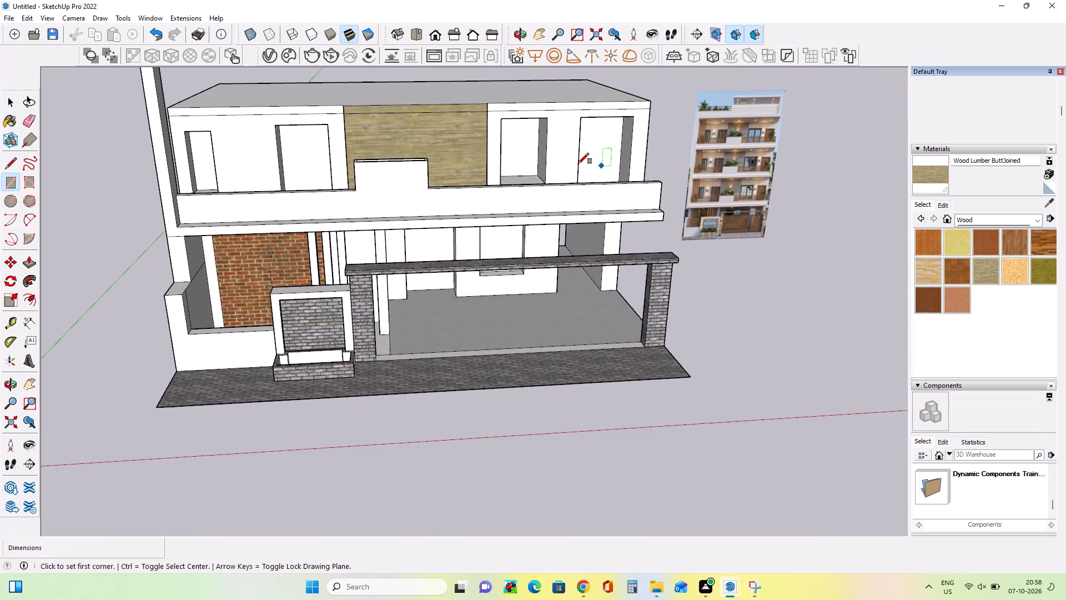
pyautogui.scroll(9, 537, 132)
pyautogui.moveTo(535, 174); pyautogui.dragTo(540, 210, button='middle')
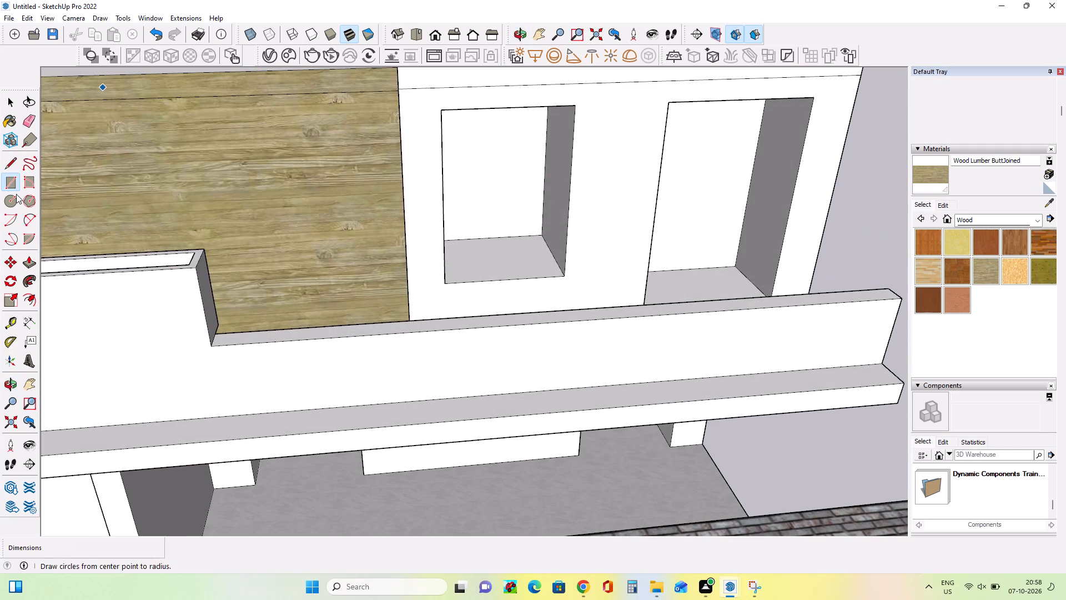
# Lower the sill of the first-floor window beside the wood panel slightly with Push/Pull.
pyautogui.click(27, 262)
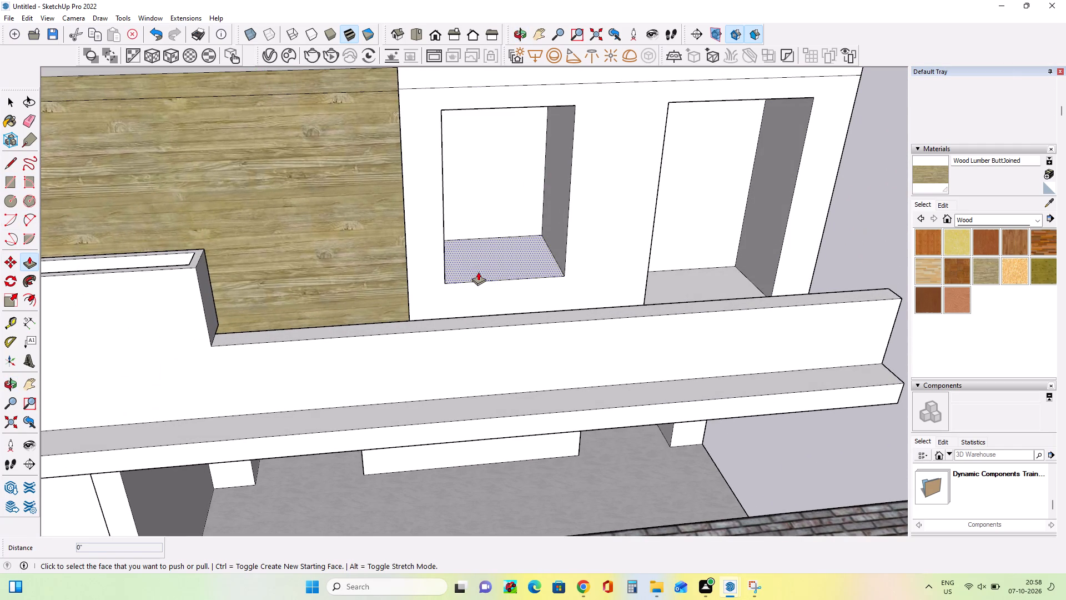
pyautogui.click(478, 272)
pyautogui.click(479, 283)
# Lower the head of the same first-floor window 3 1/4" with Push/Pull.
pyautogui.moveTo(504, 209); pyautogui.dragTo(426, 122, button='middle')
pyautogui.click(457, 74)
pyautogui.click(460, 87)
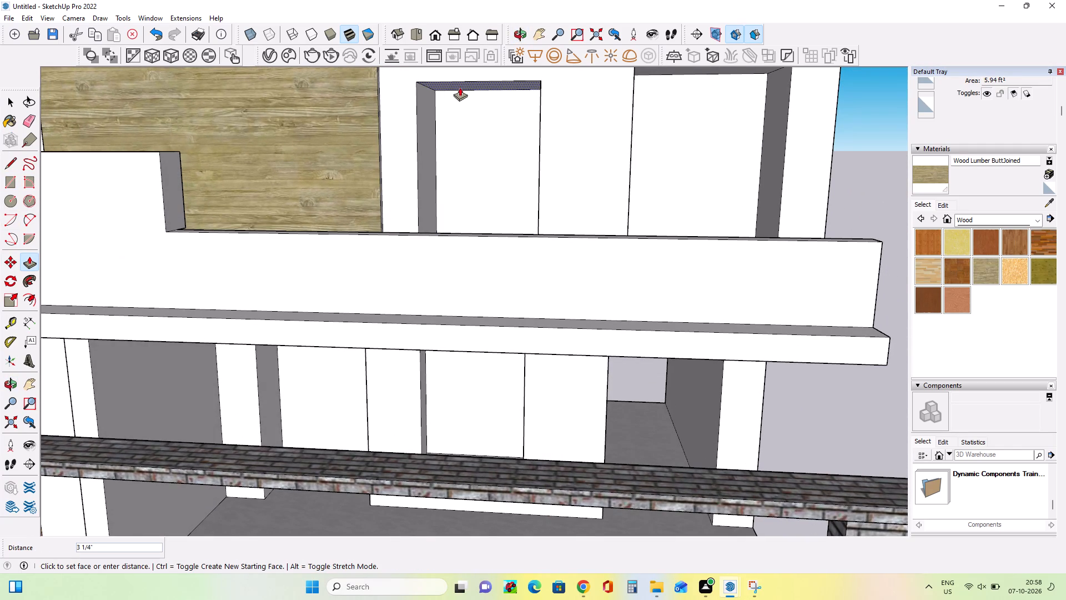
# Lower the head of the adjacent end door opening with Push/Pull, using the neighbouring window's head as reference.
pyautogui.scroll(-6, 680, 129)
pyautogui.moveTo(679, 137); pyautogui.dragTo(658, 276, button='middle')
pyautogui.moveTo(692, 171); pyautogui.dragTo(592, 61, button='middle')
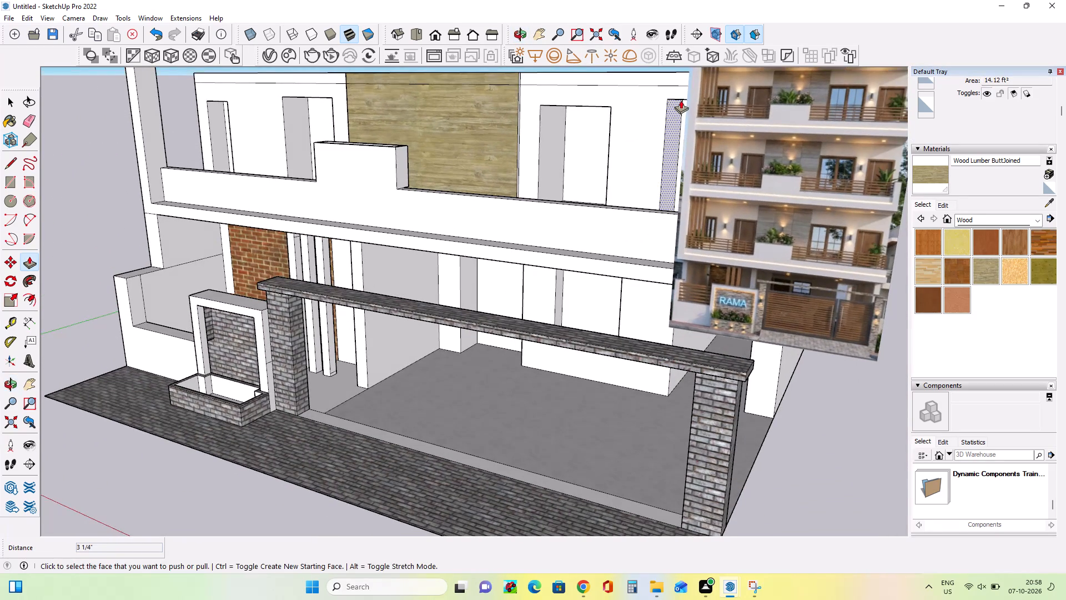
pyautogui.scroll(8, 675, 104)
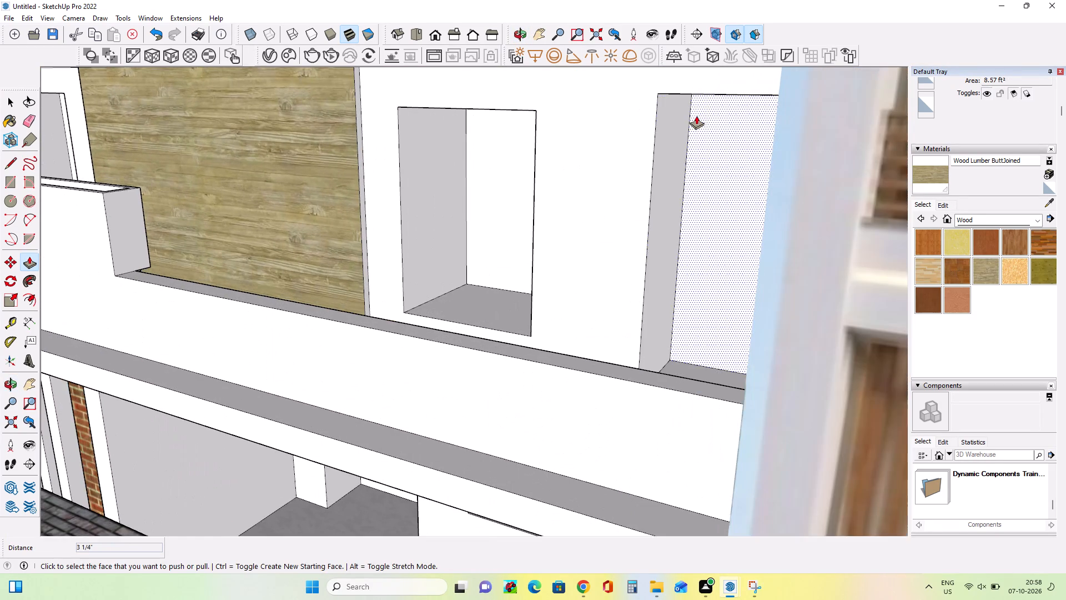
pyautogui.moveTo(699, 116); pyautogui.dragTo(703, 84, button='middle')
pyautogui.scroll(-8, 692, 82)
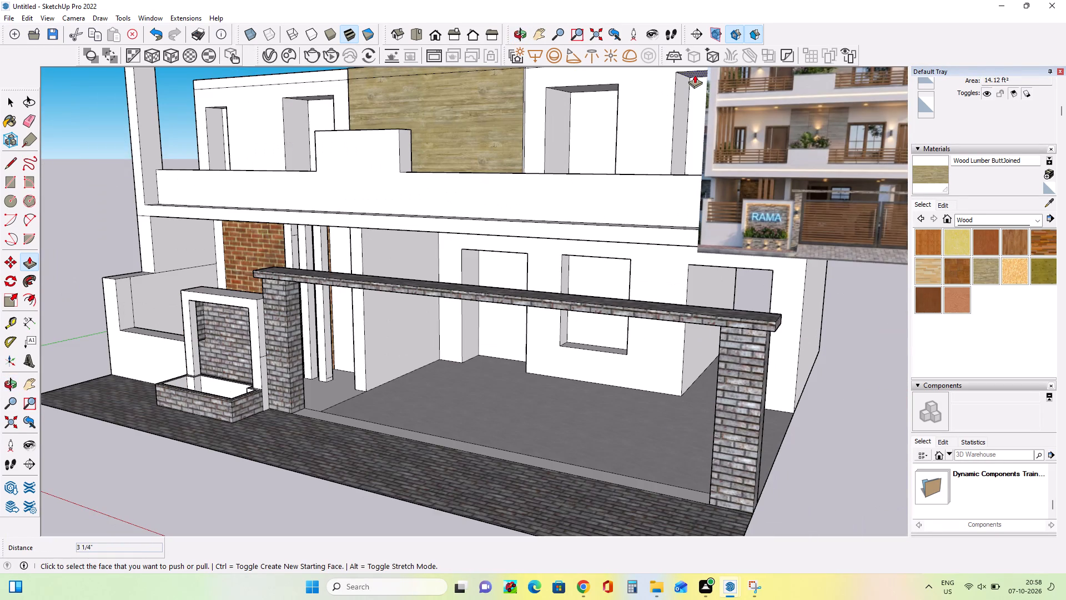
pyautogui.click(696, 72)
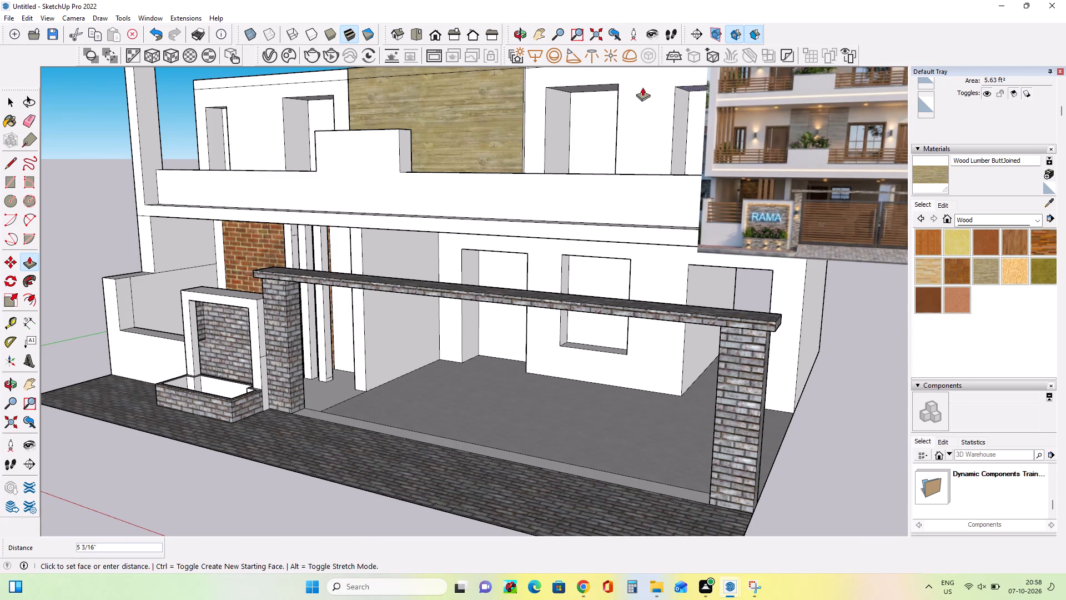
pyautogui.click(612, 83)
# Shift the head of the door opening on the wood panel's other side about 1 7/16" with Push/Pull, using the window's head as reference.
pyautogui.moveTo(517, 126); pyautogui.dragTo(747, 129, button='middle')
pyautogui.scroll(-1, 519, 131)
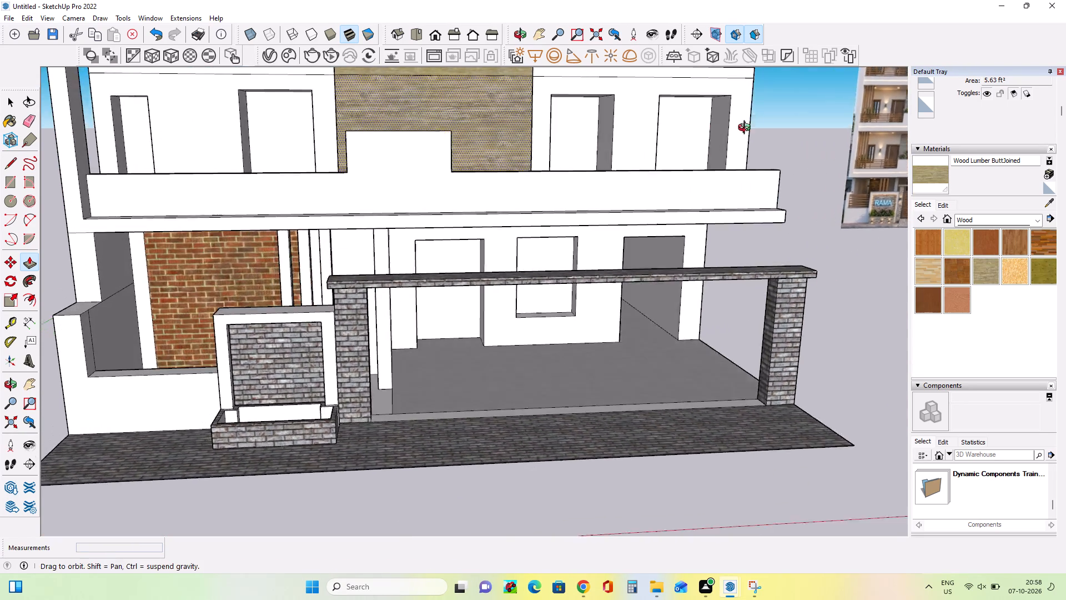
pyautogui.moveTo(747, 129); pyautogui.dragTo(749, 128, button='middle')
pyautogui.moveTo(309, 98); pyautogui.dragTo(344, 129, button='middle')
pyautogui.moveTo(280, 109); pyautogui.dragTo(280, 100, button='middle')
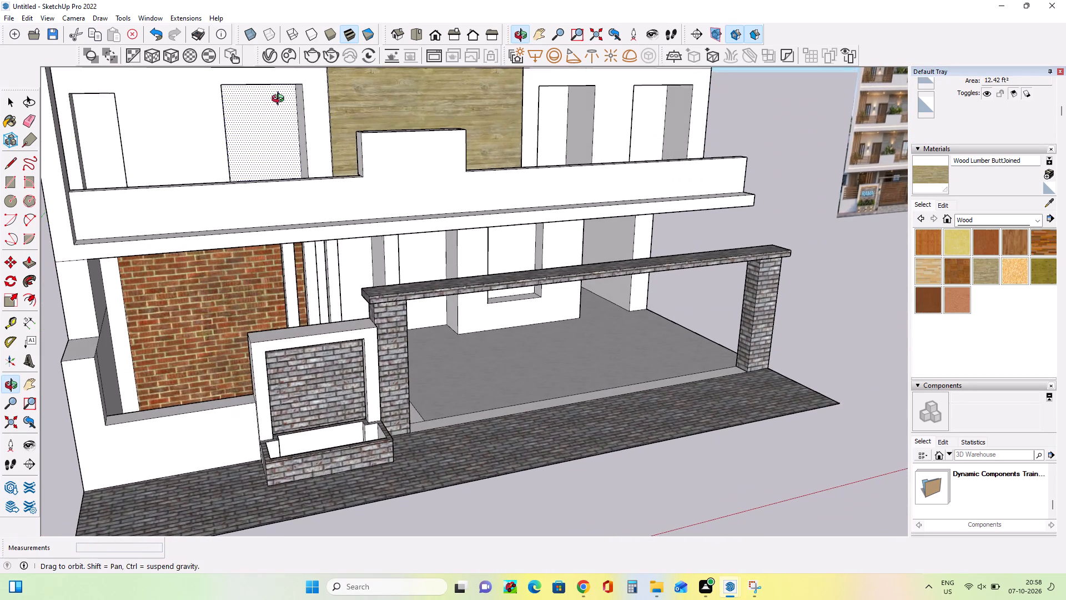
pyautogui.moveTo(280, 100); pyautogui.dragTo(281, 69, button='middle')
pyautogui.click(278, 89)
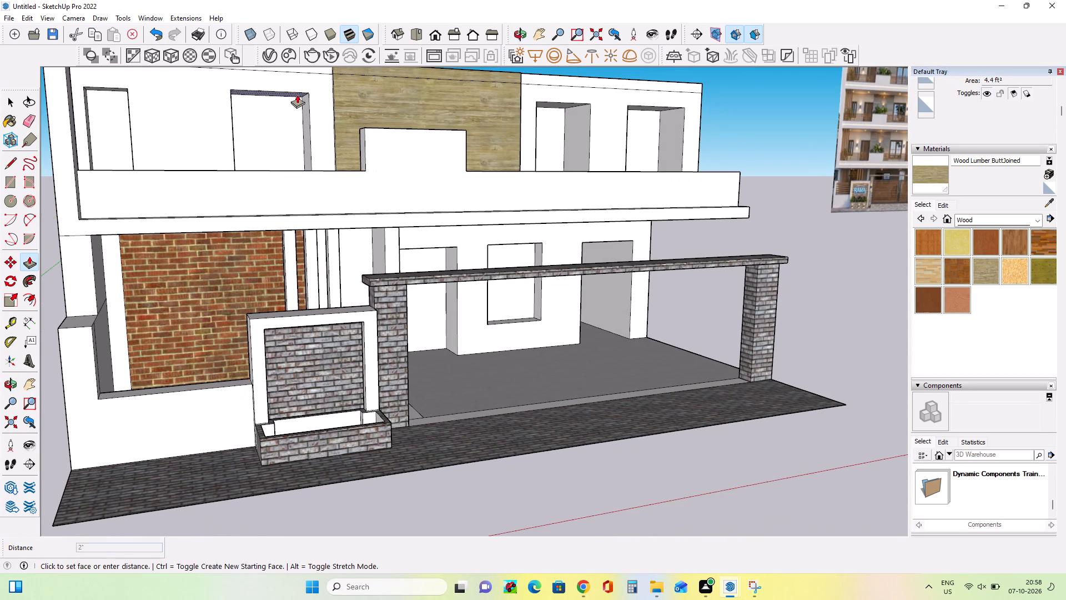
pyautogui.click(537, 99)
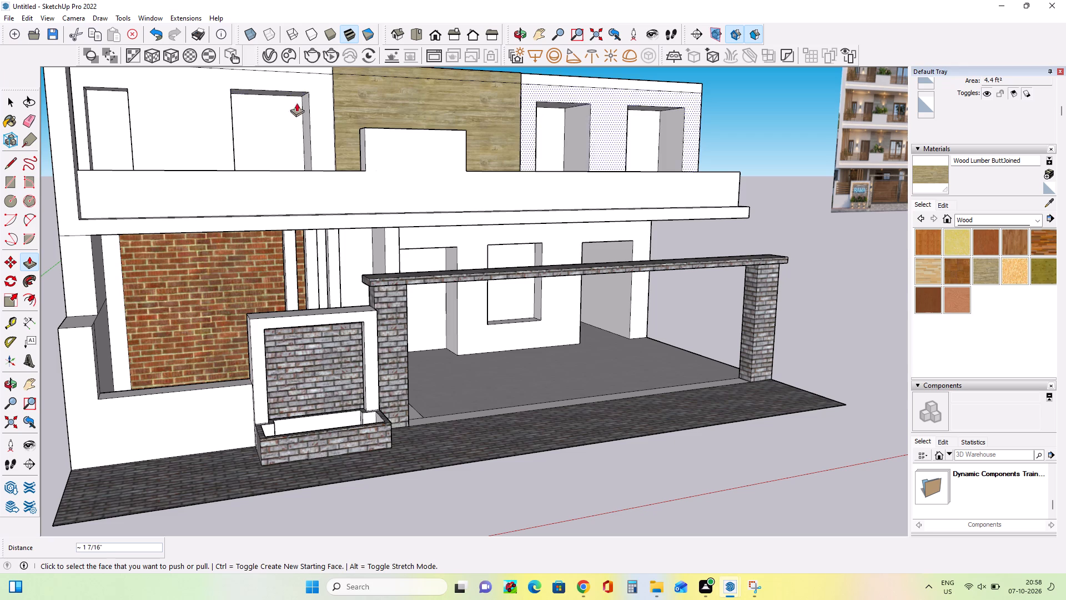
# Shift the head of the first-floor opening nearest the tall column about 1 1/2" with Push/Pull, using the neighbouring opening's head as reference.
pyautogui.click(107, 88)
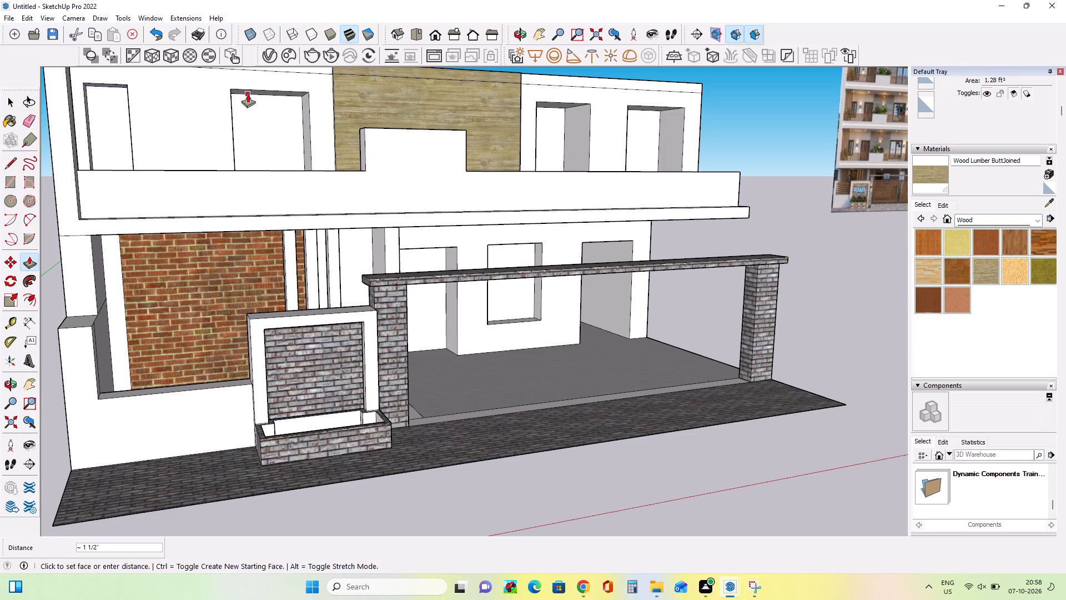
pyautogui.click(248, 94)
# Pull the top band section on the tall column's side of the wood panel forward 1 3/4" plus about 2' 3 13/16" with Push/Pull.
pyautogui.scroll(-9, 200, 121)
pyautogui.moveTo(291, 111); pyautogui.dragTo(151, 163, button='middle')
pyautogui.scroll(2, 280, 86)
pyautogui.click(280, 86)
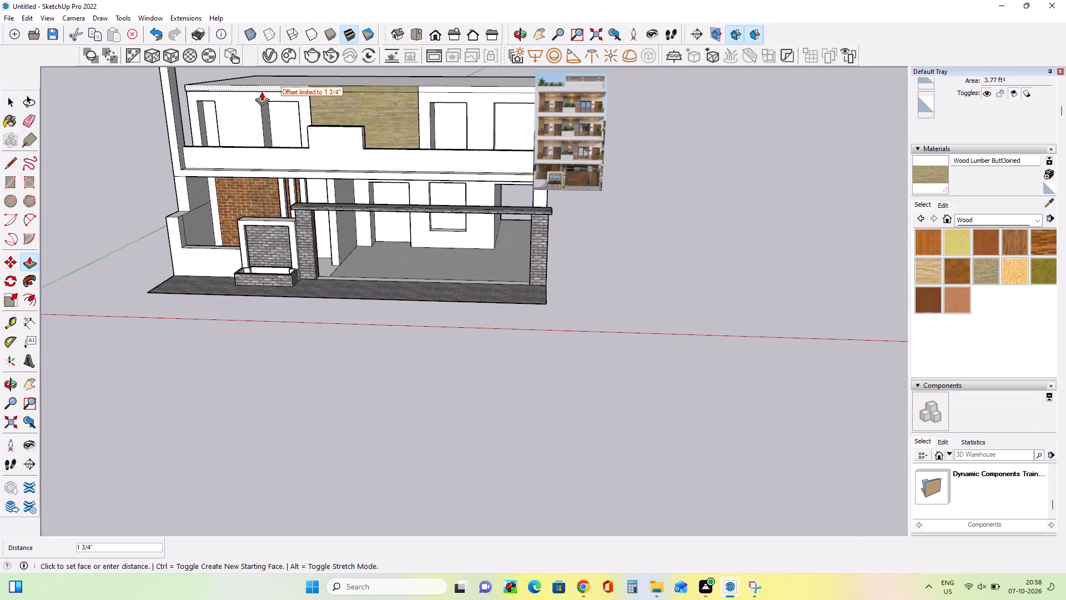
pyautogui.click(241, 94)
pyautogui.click(246, 85)
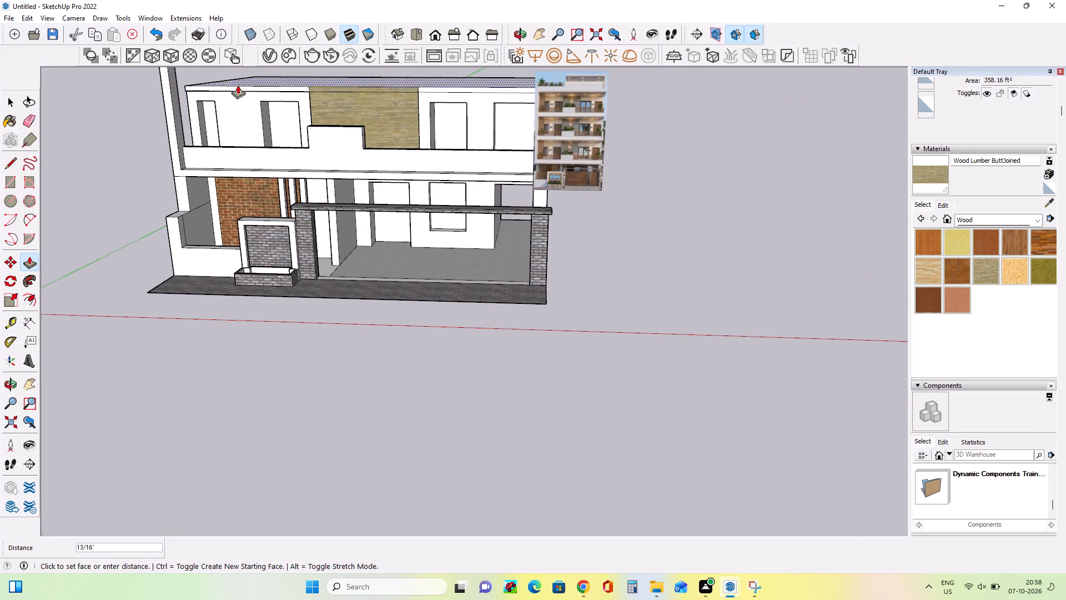
pyautogui.press('Escape')
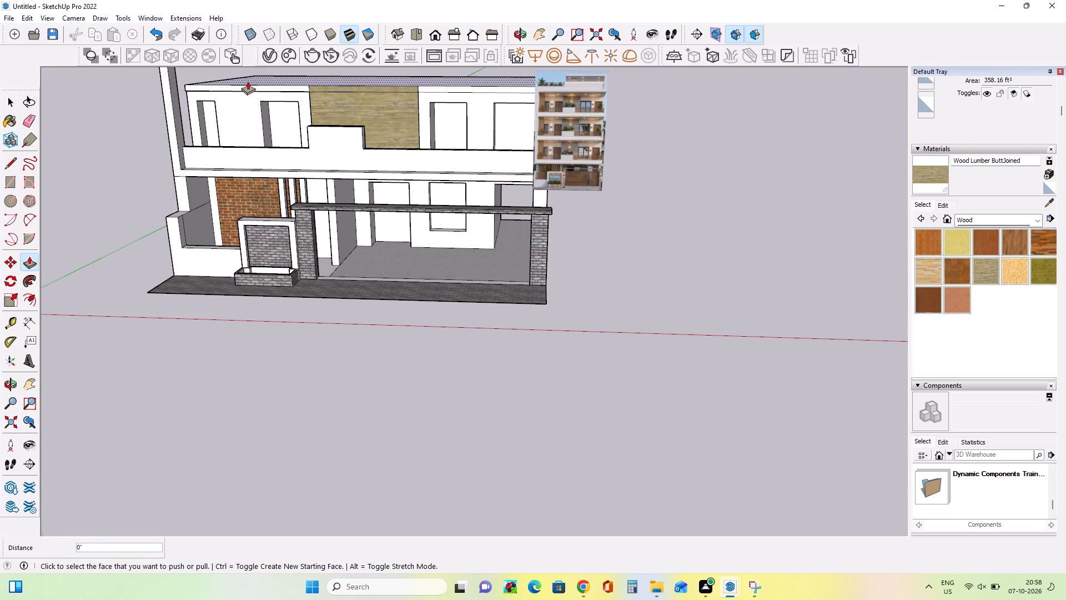
pyautogui.click(253, 86)
pyautogui.click(230, 93)
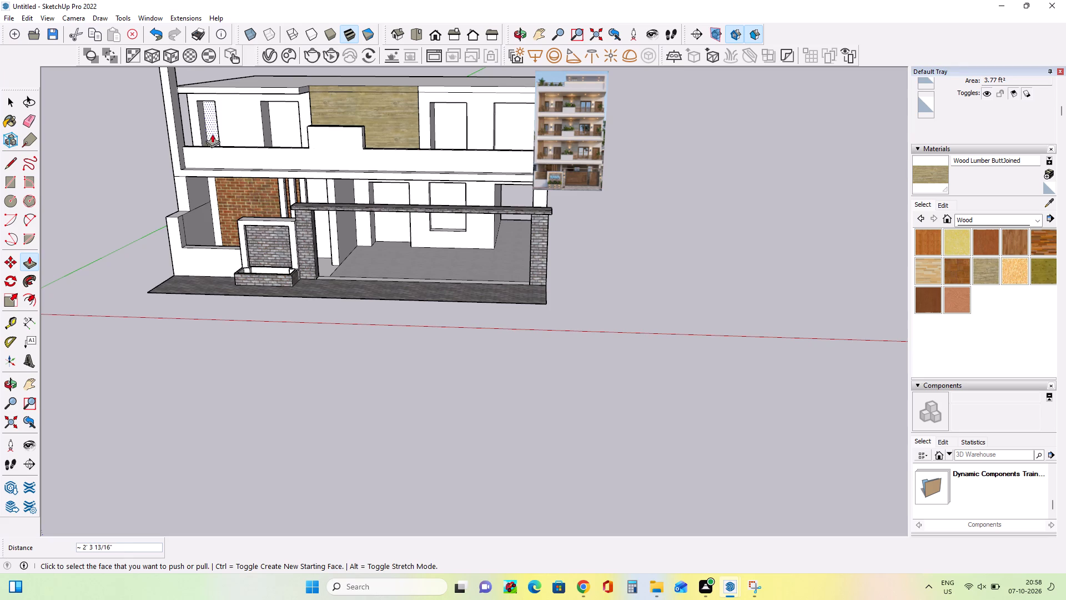
# Extend the same top band section about 1' 7/16" further forward with Push/Pull, using the tall column as reference.
pyautogui.moveTo(207, 134); pyautogui.dragTo(361, 126, button='middle')
pyautogui.moveTo(166, 114); pyautogui.dragTo(285, 120, button='middle')
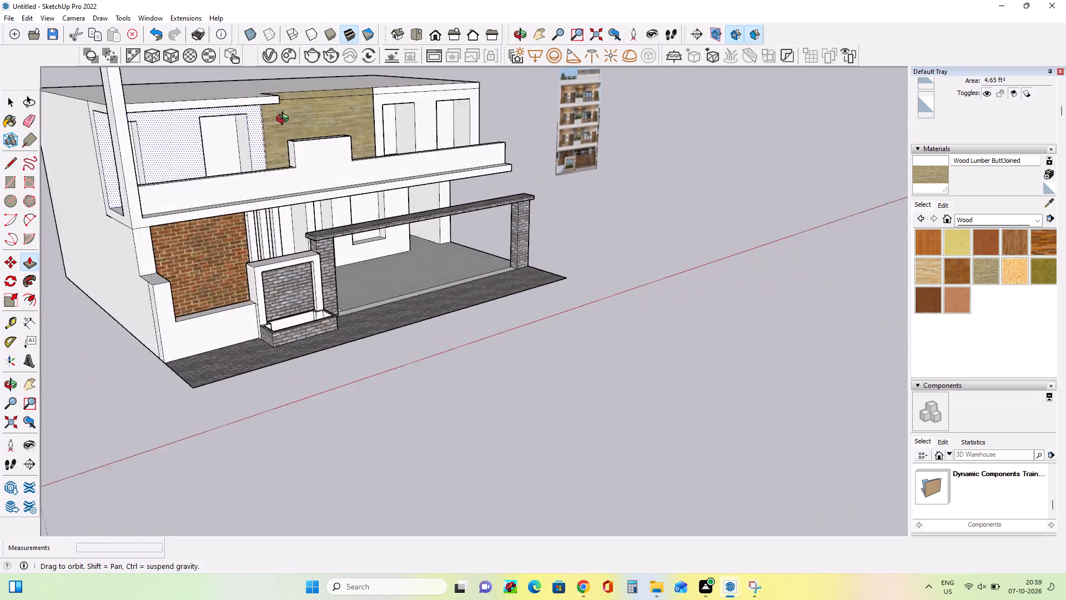
pyautogui.moveTo(285, 120); pyautogui.dragTo(351, 99, button='middle')
pyautogui.scroll(3, 173, 88)
pyautogui.moveTo(178, 89); pyautogui.dragTo(255, 103, button='middle')
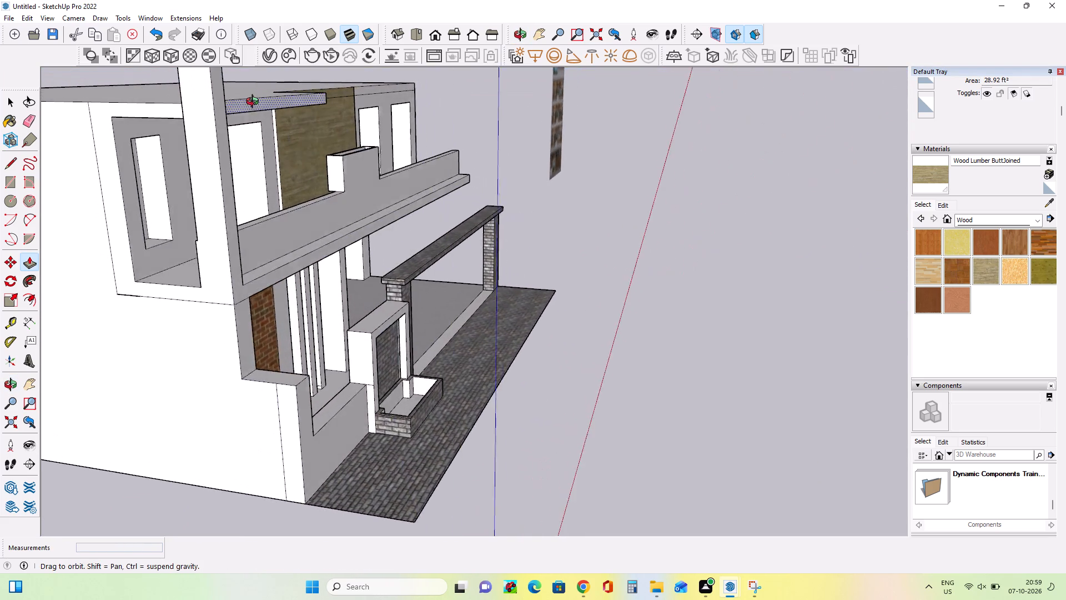
pyautogui.moveTo(255, 103); pyautogui.dragTo(35, 131, button='middle')
pyautogui.click(197, 100)
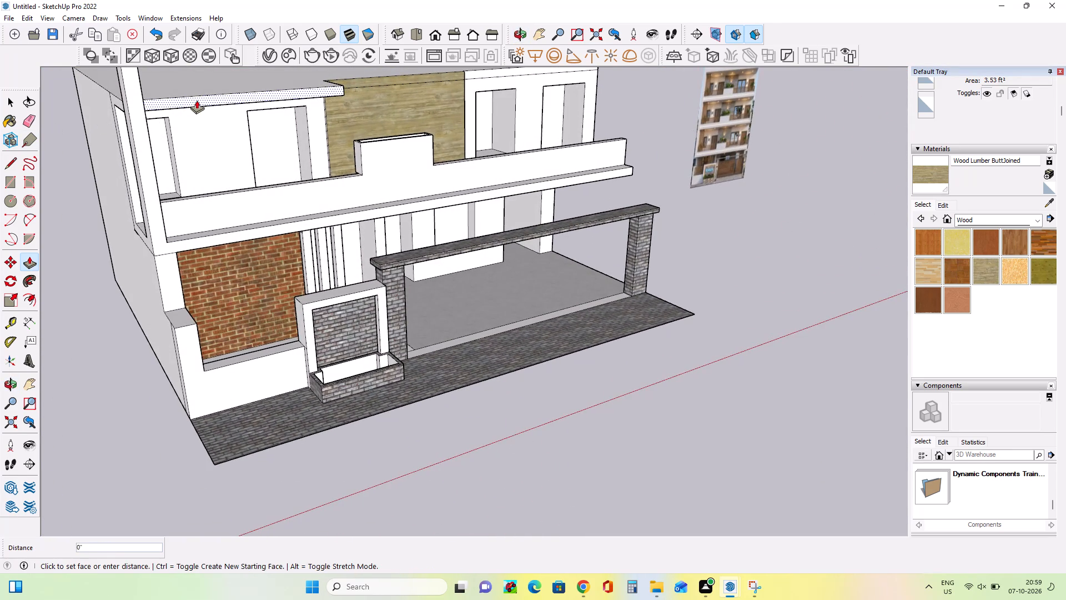
pyautogui.click(137, 117)
# Pull the top band forward about 3' 4 1/4" above the wood panel and about 3' 6" beyond it, aligning both with the first section.
pyautogui.moveTo(217, 111); pyautogui.dragTo(58, 133, button='middle')
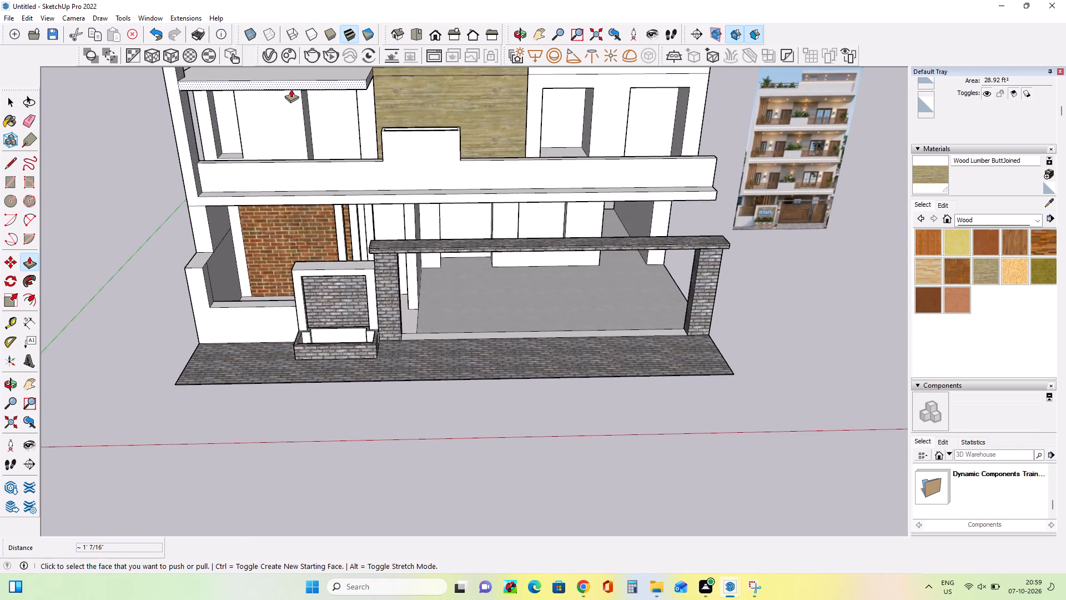
pyautogui.scroll(-4, 291, 89)
pyautogui.click(369, 74)
pyautogui.click(336, 79)
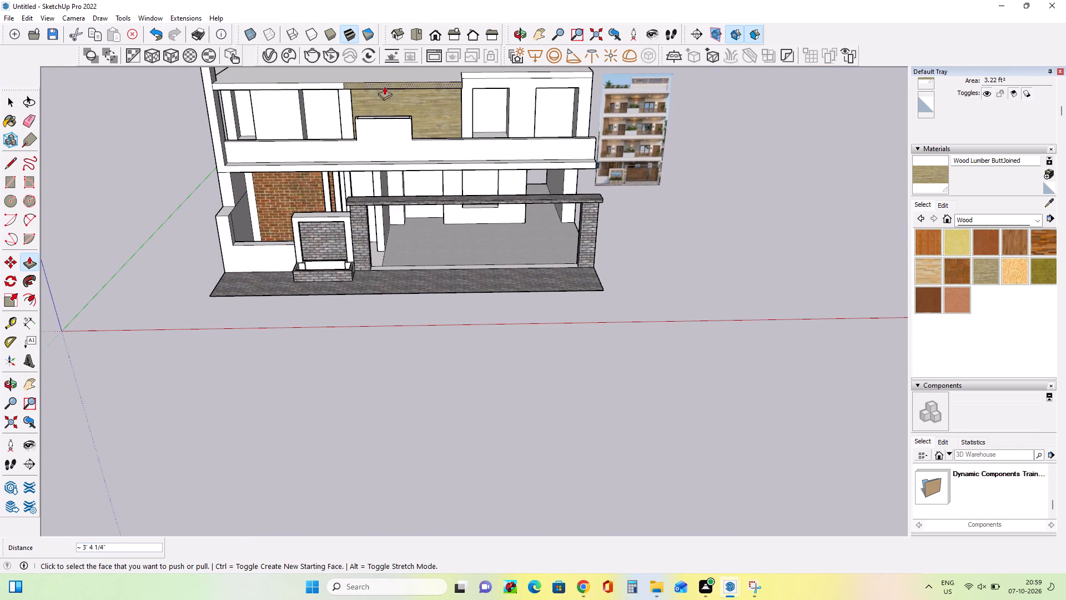
pyautogui.click(471, 74)
pyautogui.moveTo(445, 82); pyautogui.dragTo(414, 86)
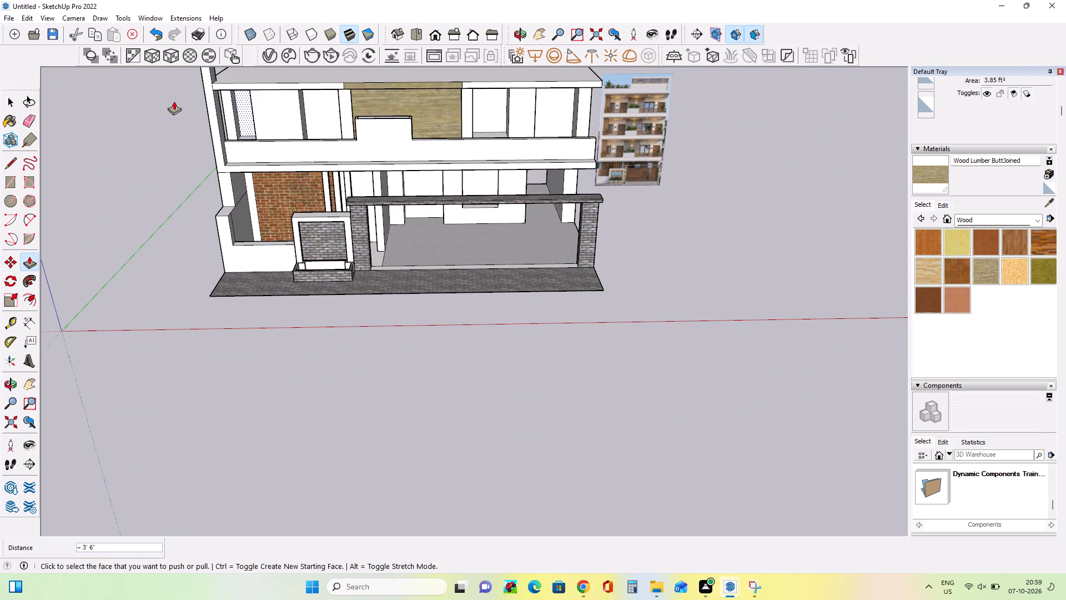
# Paint the front of the top band section above the wood panel with the white Color M00 from the Colors collection.
pyautogui.scroll(2, 973, 268)
pyautogui.click(975, 264)
pyautogui.click(993, 304)
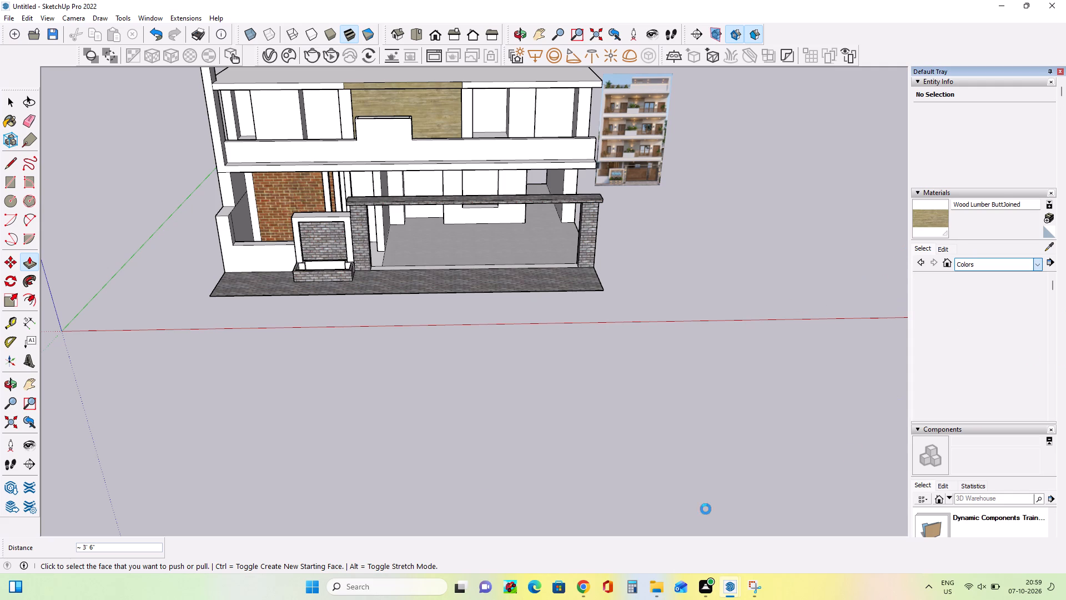
pyautogui.scroll(-3, 1010, 308)
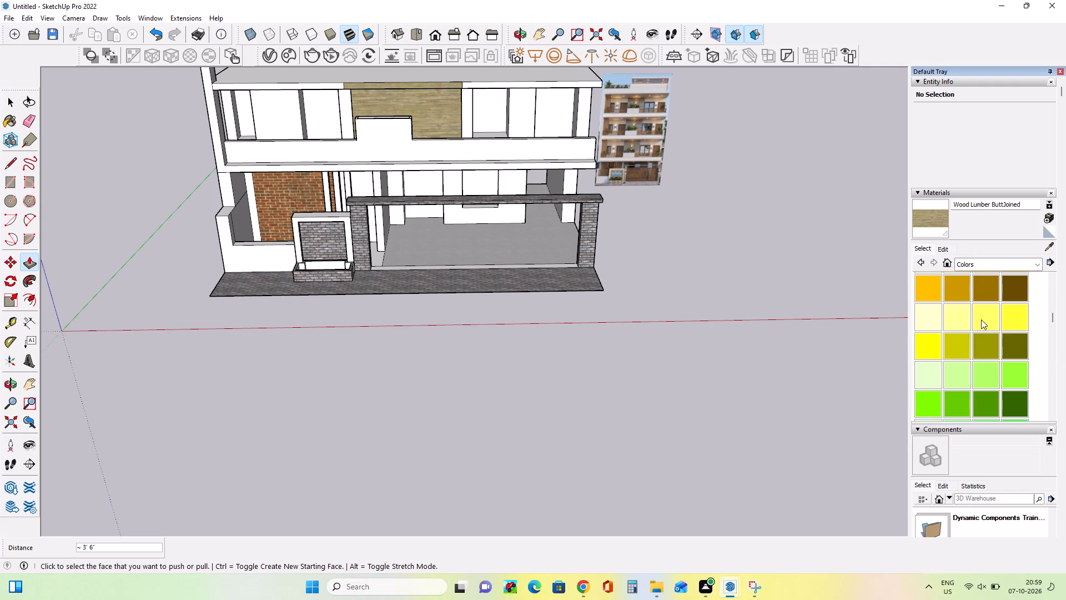
pyautogui.scroll(-9, 979, 323)
pyautogui.scroll(2, 923, 328)
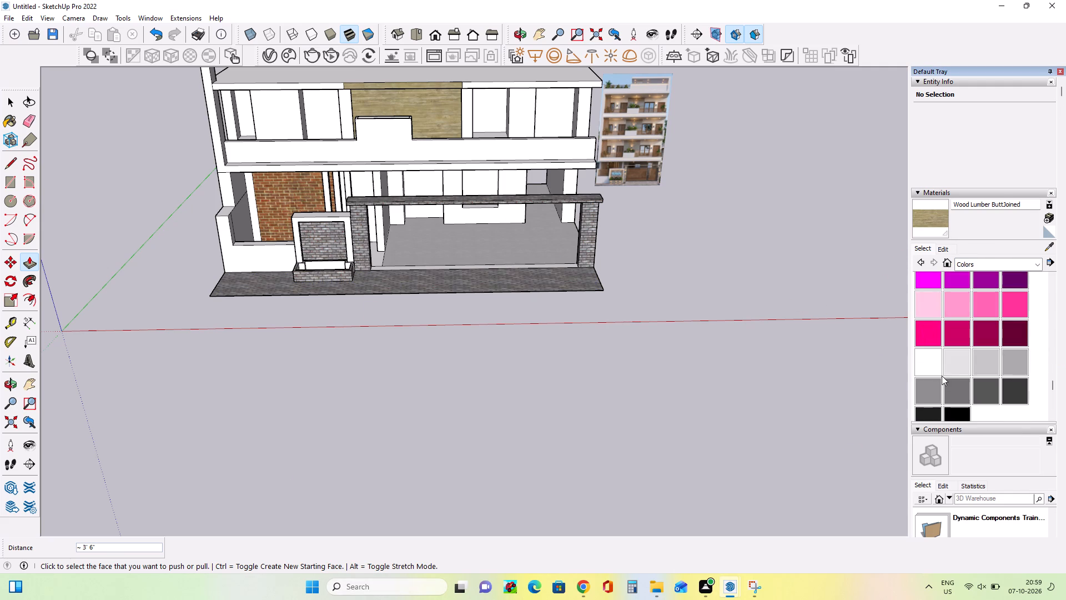
pyautogui.click(923, 359)
pyautogui.scroll(7, 400, 87)
pyautogui.click(400, 87)
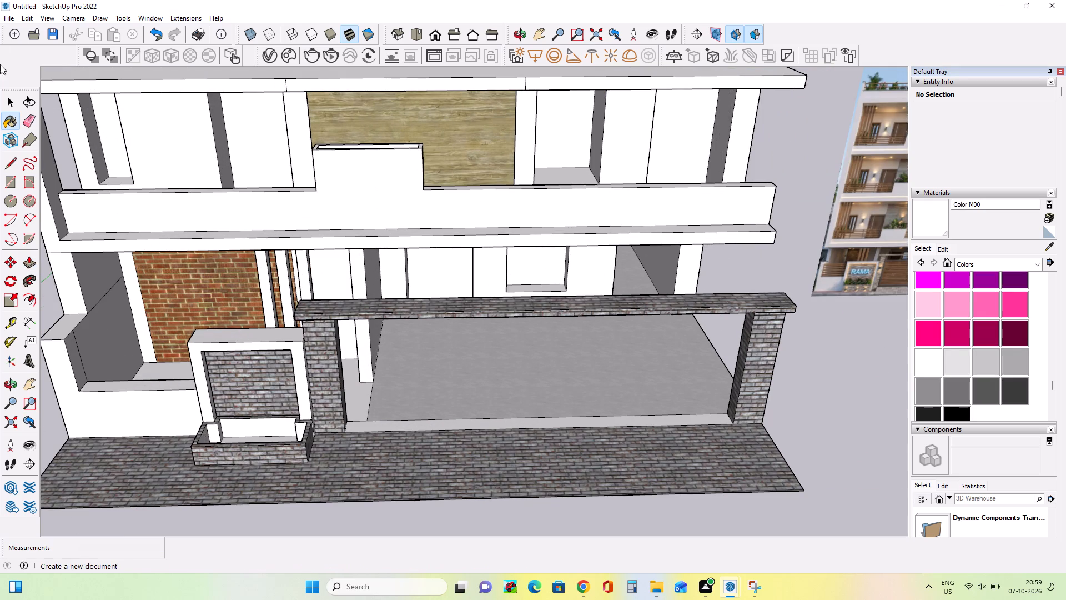
# Erase the two vertical seam lines on the front of the projecting top band.
pyautogui.click(31, 121)
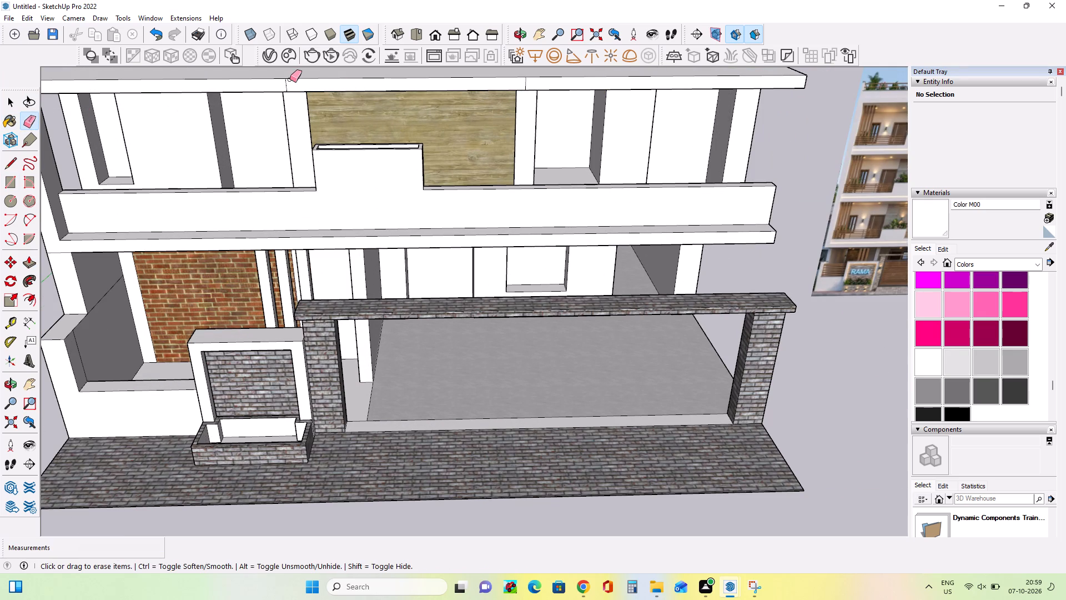
pyautogui.click(286, 86)
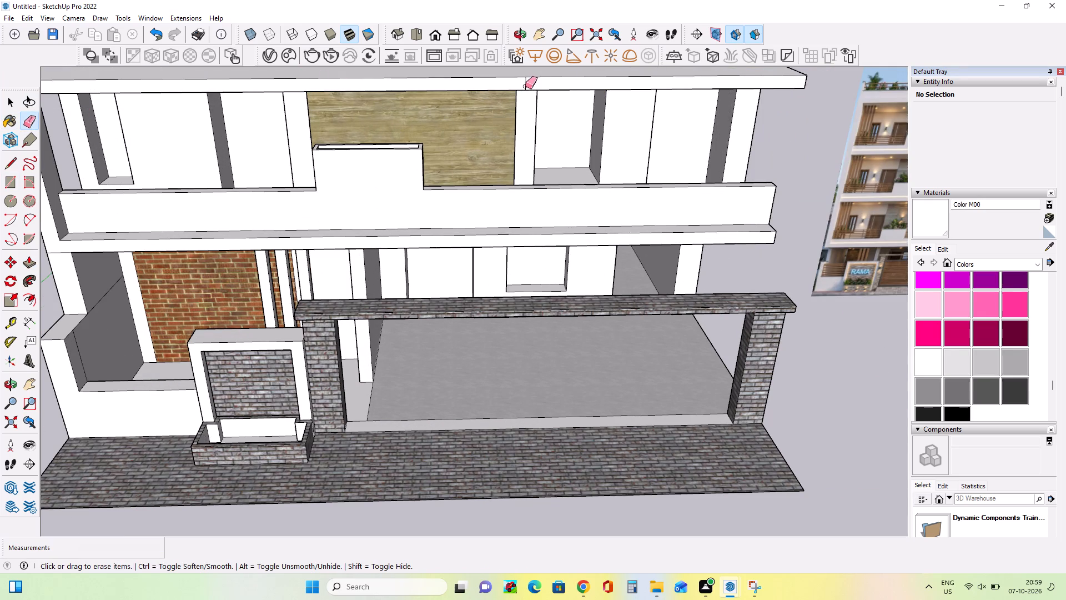
pyautogui.click(525, 86)
# Examine the two-storey model from several angles and compare it with the upper floors in the reference image.
pyautogui.moveTo(489, 183); pyautogui.dragTo(435, 105, button='middle')
pyautogui.scroll(-8, 430, 105)
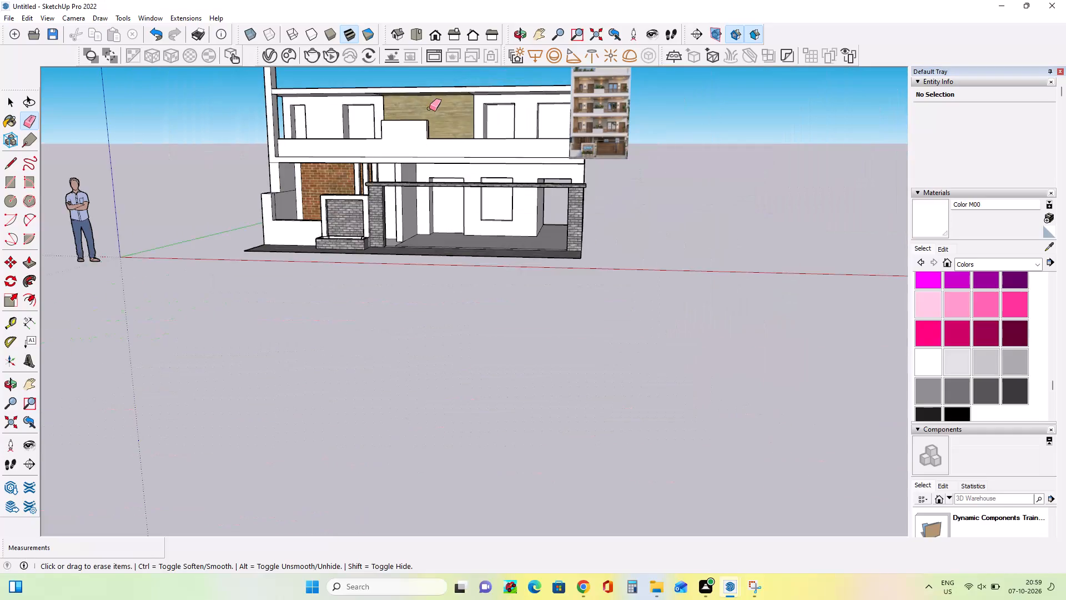
pyautogui.scroll(-1, 430, 111)
pyautogui.moveTo(431, 112); pyautogui.dragTo(534, 124, button='middle')
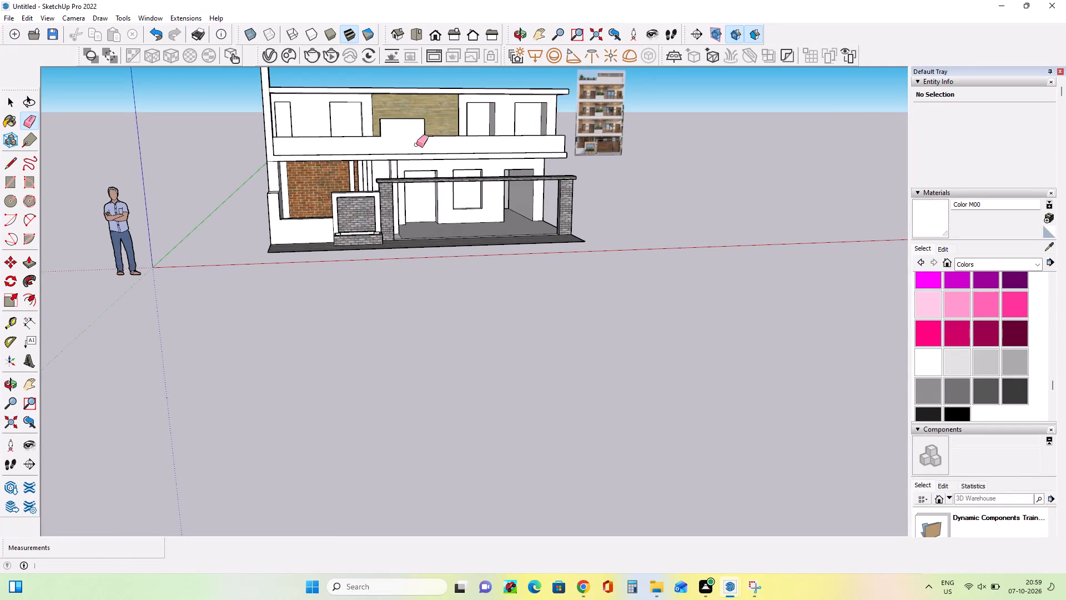
pyautogui.moveTo(409, 160); pyautogui.dragTo(402, 191, button='middle')
pyautogui.moveTo(382, 155); pyautogui.dragTo(397, 229, button='middle')
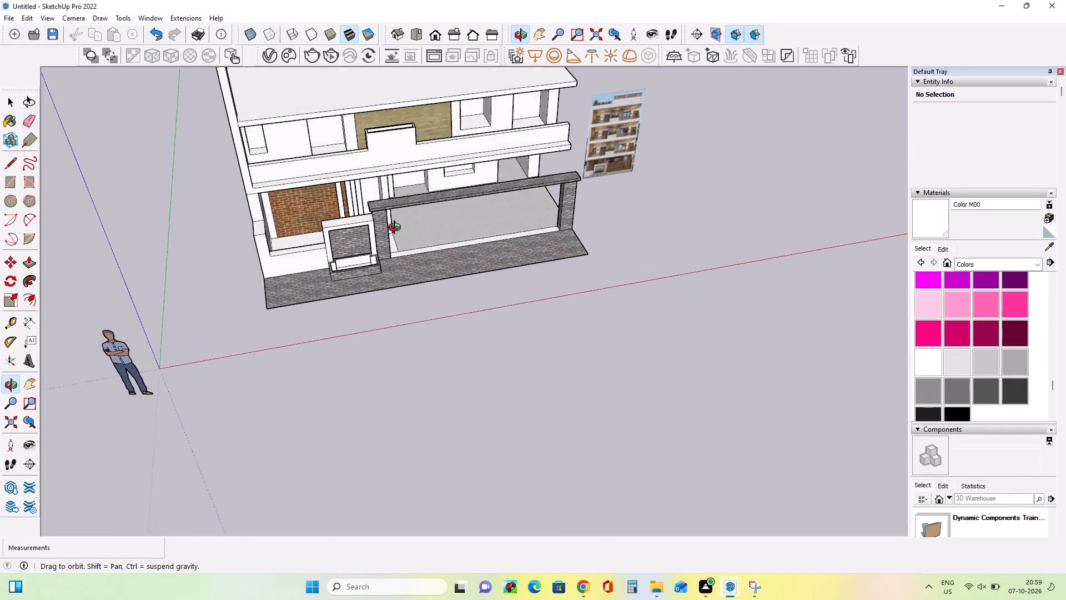
pyautogui.moveTo(397, 229); pyautogui.dragTo(384, 209, button='middle')
pyautogui.click(32, 386)
pyautogui.moveTo(322, 225); pyautogui.dragTo(316, 248)
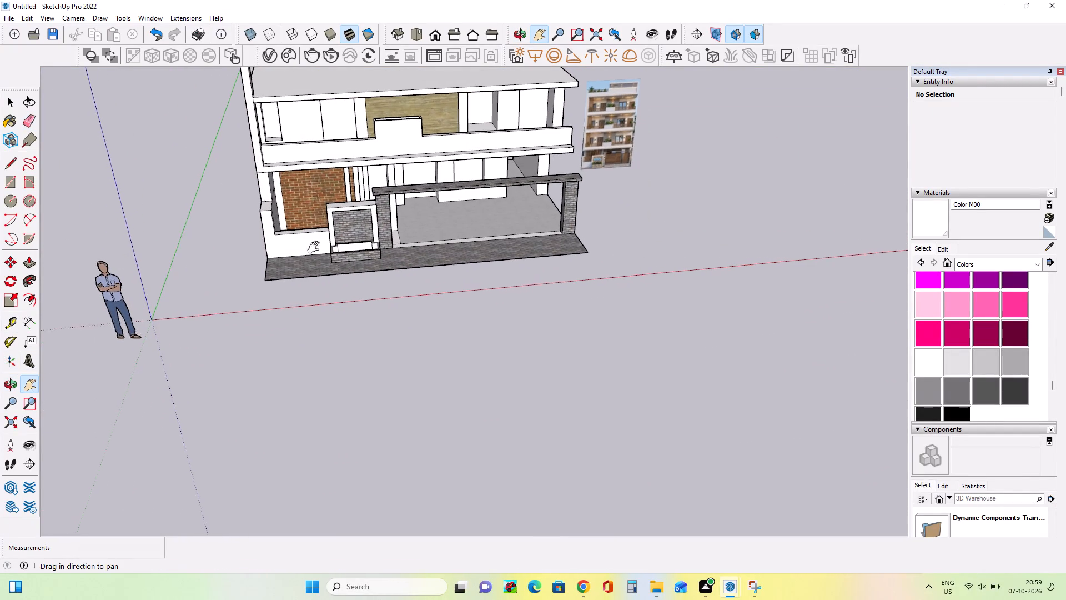
pyautogui.moveTo(316, 248); pyautogui.dragTo(275, 355)
pyautogui.moveTo(404, 359); pyautogui.dragTo(388, 231, button='middle')
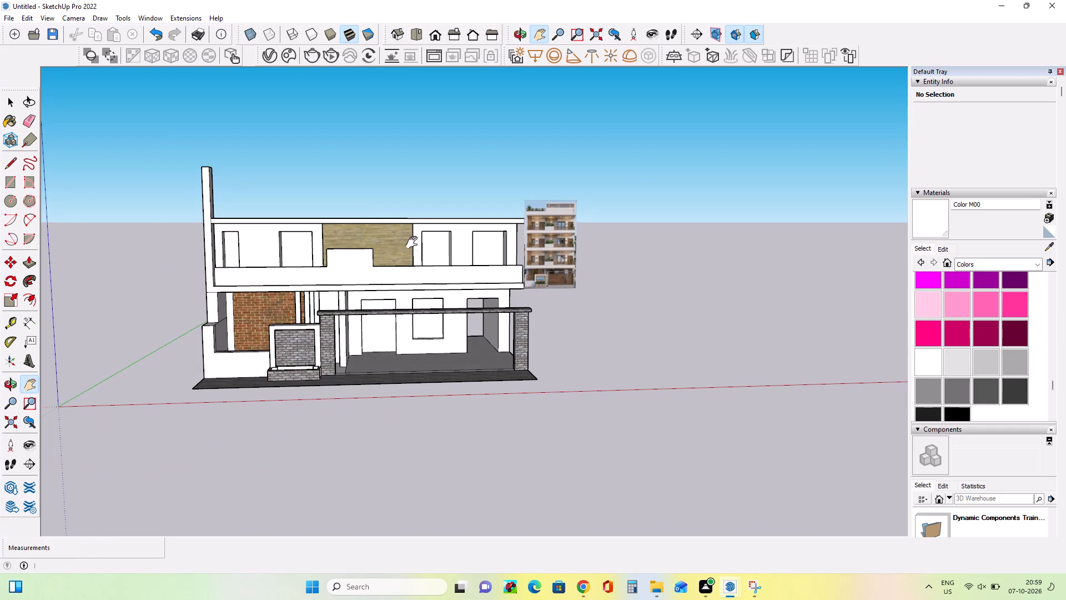
pyautogui.scroll(3, 435, 249)
pyautogui.moveTo(440, 279); pyautogui.dragTo(441, 297, button='middle')
pyautogui.moveTo(427, 237); pyautogui.dragTo(424, 258, button='middle')
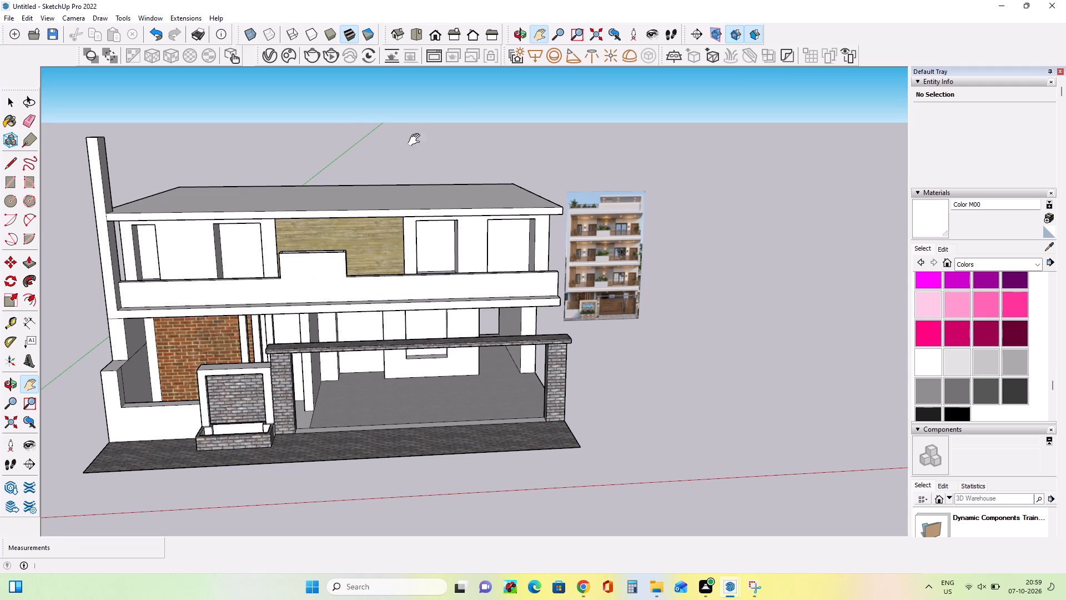
pyautogui.scroll(15, 614, 265)
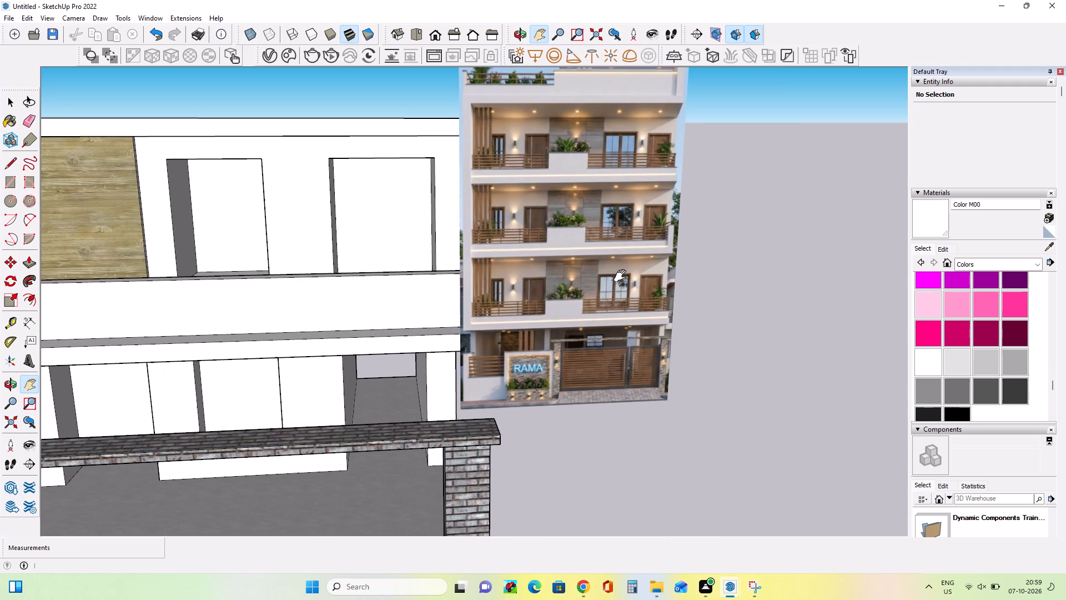
pyautogui.scroll(-6, 702, 282)
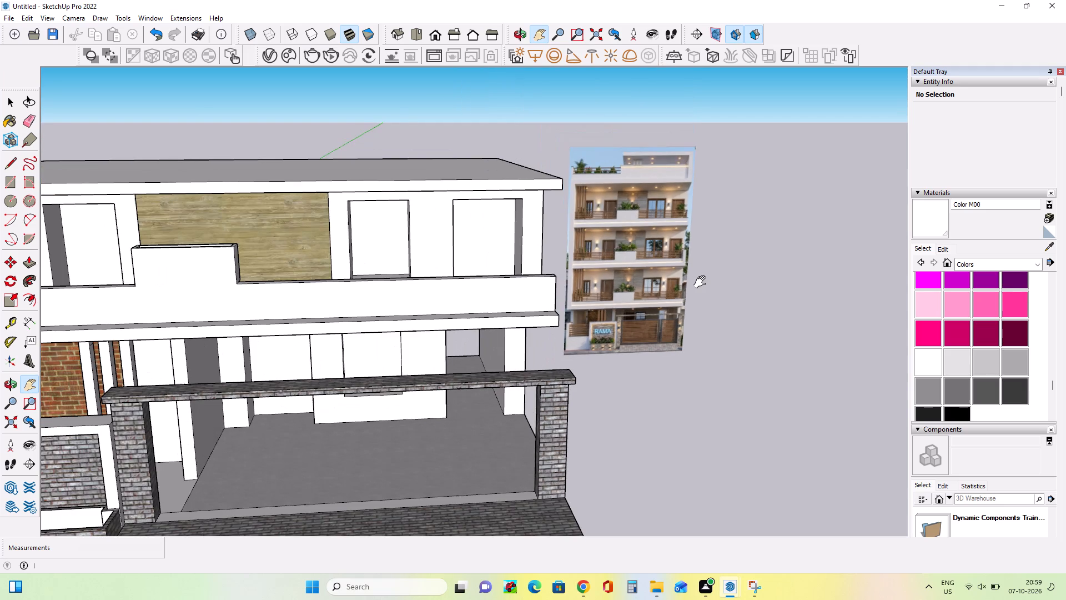
pyautogui.scroll(4, 645, 240)
pyautogui.moveTo(700, 295); pyautogui.dragTo(698, 301, button='middle')
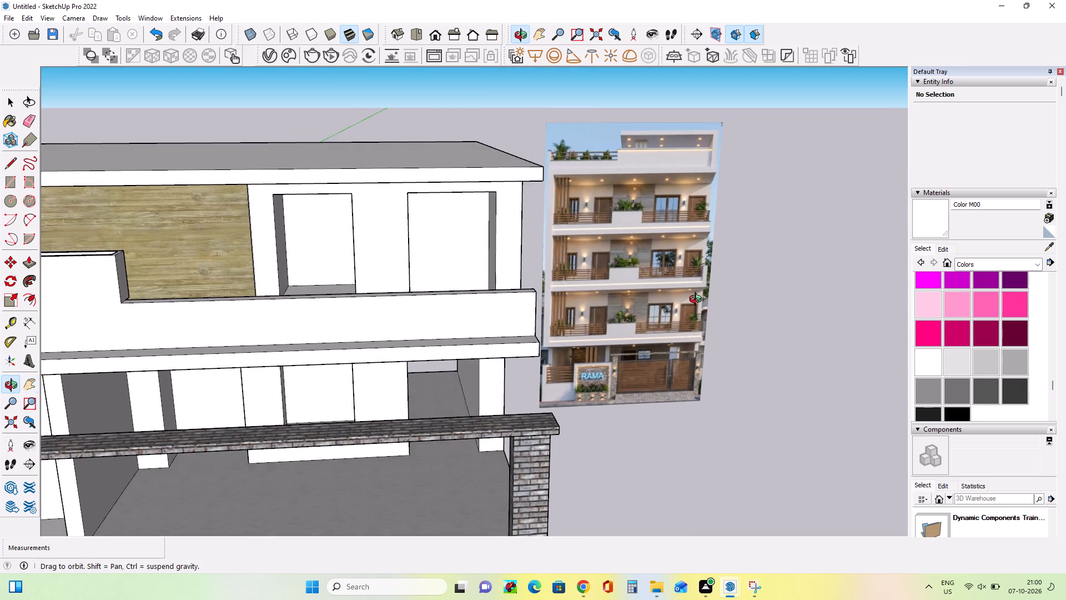
pyautogui.moveTo(698, 301); pyautogui.dragTo(695, 318, button='middle')
pyautogui.scroll(-9, 732, 311)
pyautogui.moveTo(735, 307); pyautogui.dragTo(728, 339, button='middle')
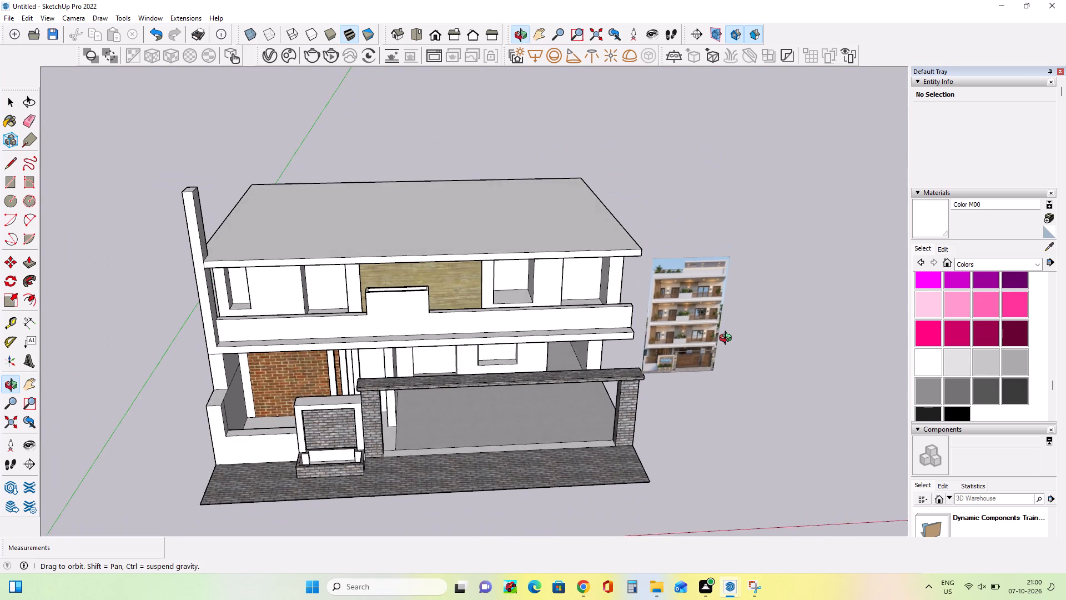
pyautogui.moveTo(728, 339); pyautogui.dragTo(715, 323, button='middle')
pyautogui.moveTo(462, 263); pyautogui.dragTo(443, 317, button='middle')
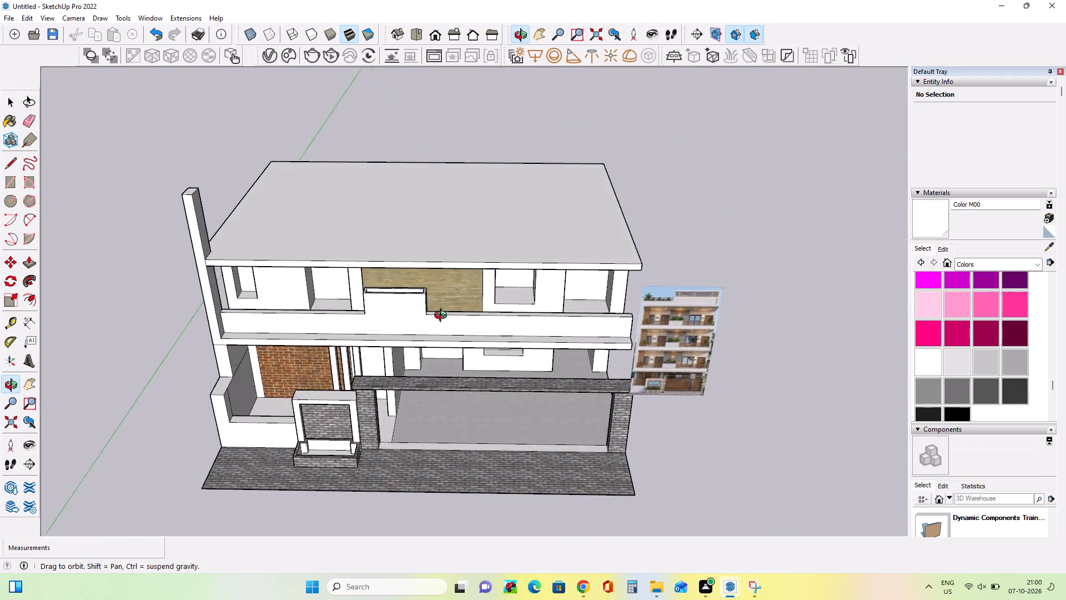
pyautogui.moveTo(443, 317); pyautogui.dragTo(438, 340, button='middle')
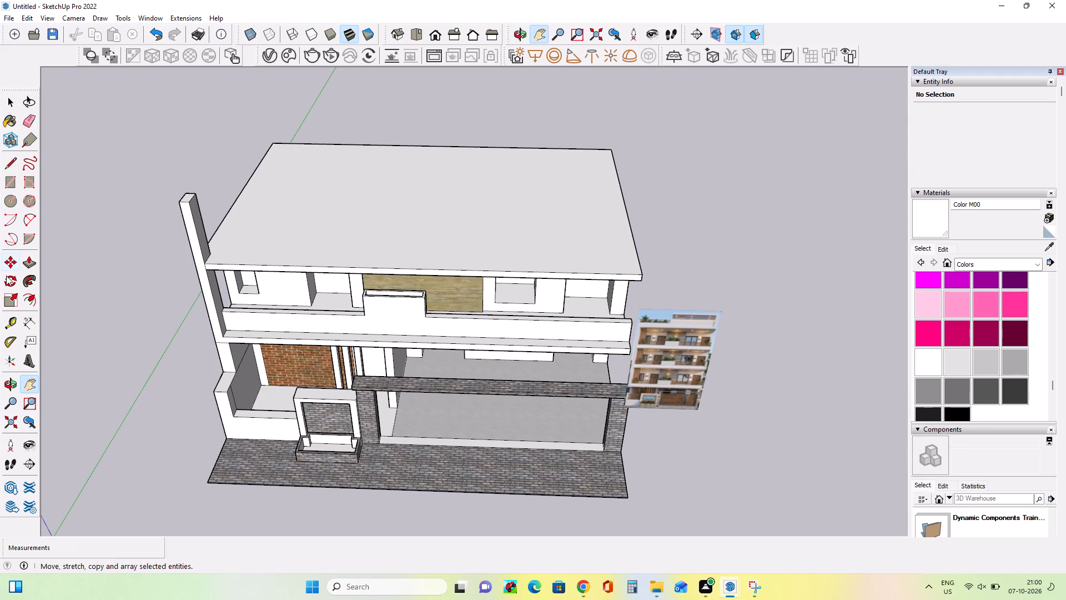
# Draw a rectangle about 13' 11 1/8" by 26' 3/16" on the roof, from the side wall's front corner to the opposite rear corner.
pyautogui.click(7, 183)
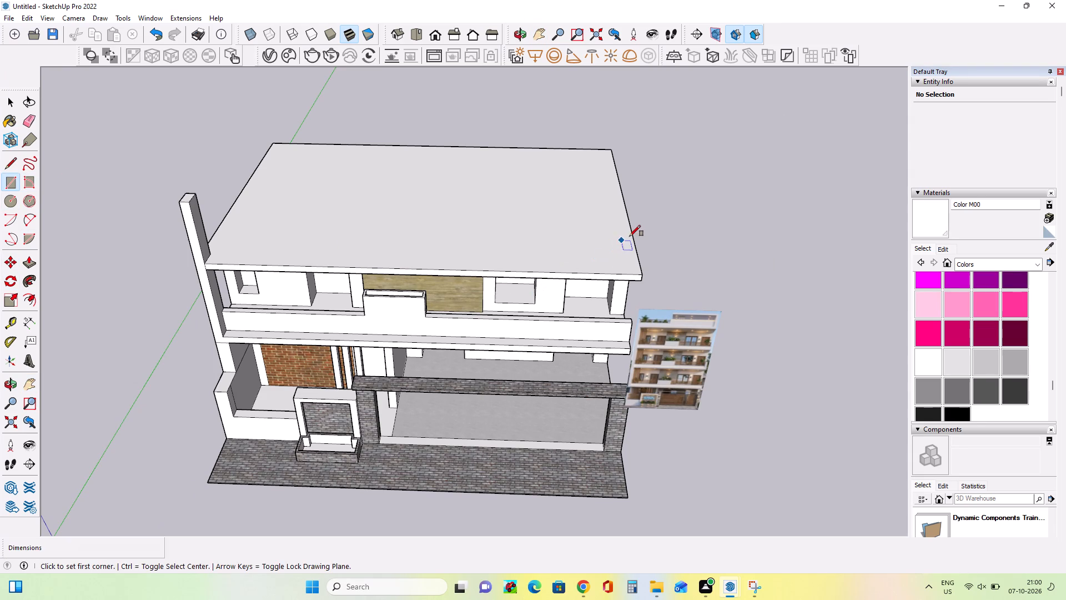
pyautogui.moveTo(642, 281); pyautogui.dragTo(506, 163, button='middle')
pyautogui.moveTo(646, 237); pyautogui.dragTo(615, 253, button='middle')
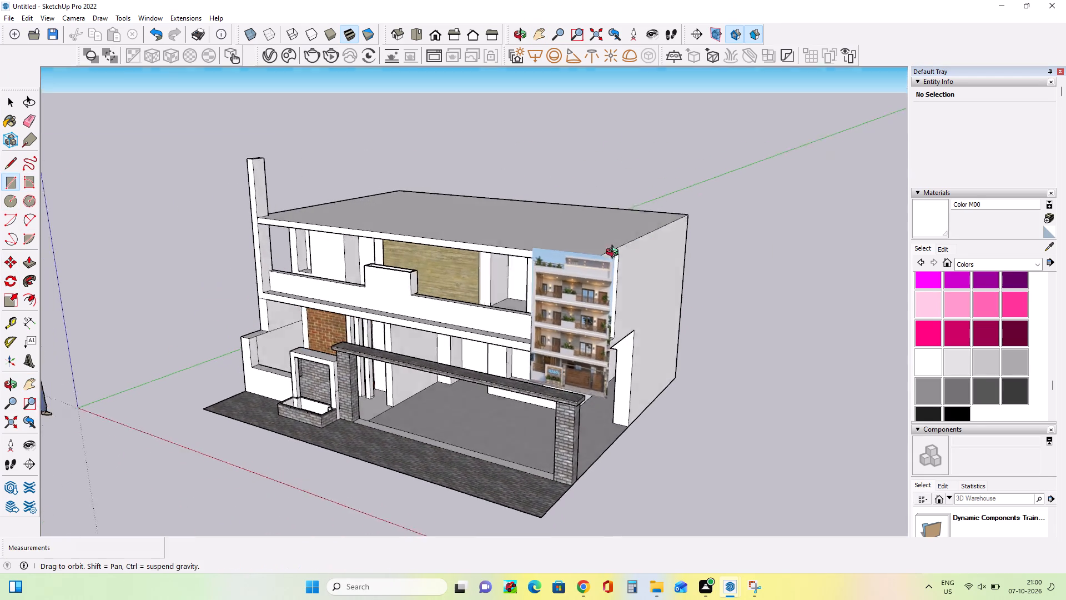
pyautogui.moveTo(615, 253); pyautogui.dragTo(561, 259, button='middle')
pyautogui.click(590, 260)
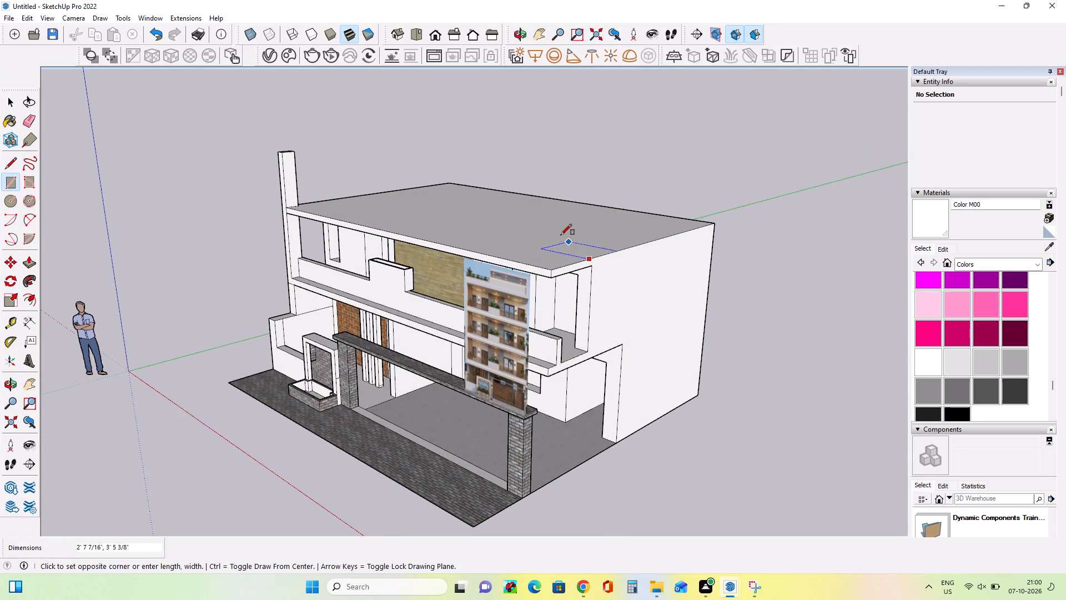
pyautogui.moveTo(455, 178); pyautogui.dragTo(567, 304, button='middle')
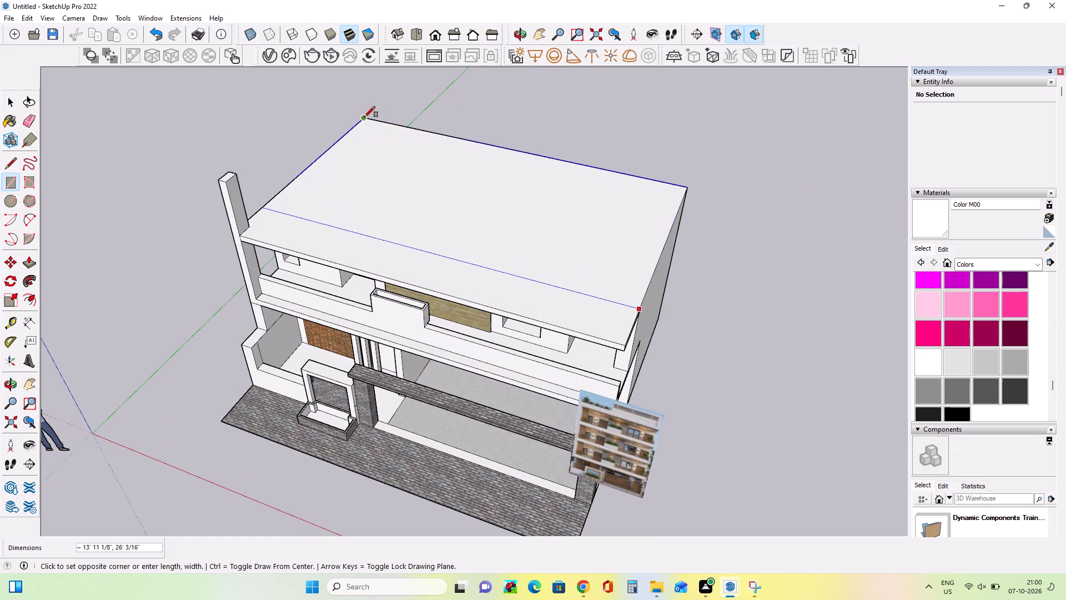
pyautogui.click(364, 117)
# Draw a rectangle about 25' 5 7/16" by 1' 13/16" along the roof slab's front edge, from its free corner to the tall column.
pyautogui.moveTo(385, 275); pyautogui.dragTo(551, 297, button='middle')
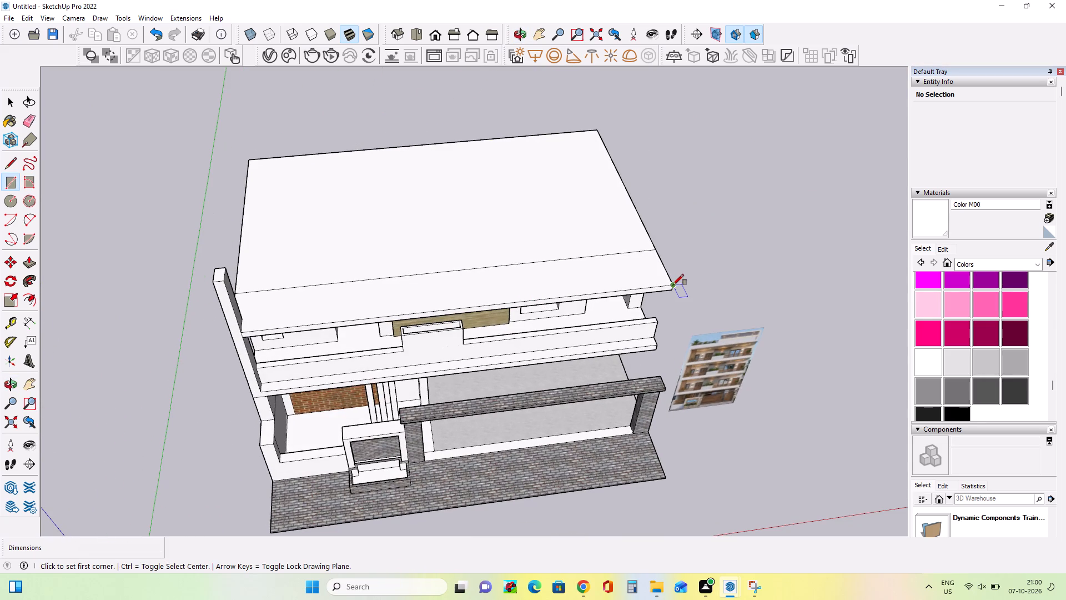
pyautogui.click(673, 285)
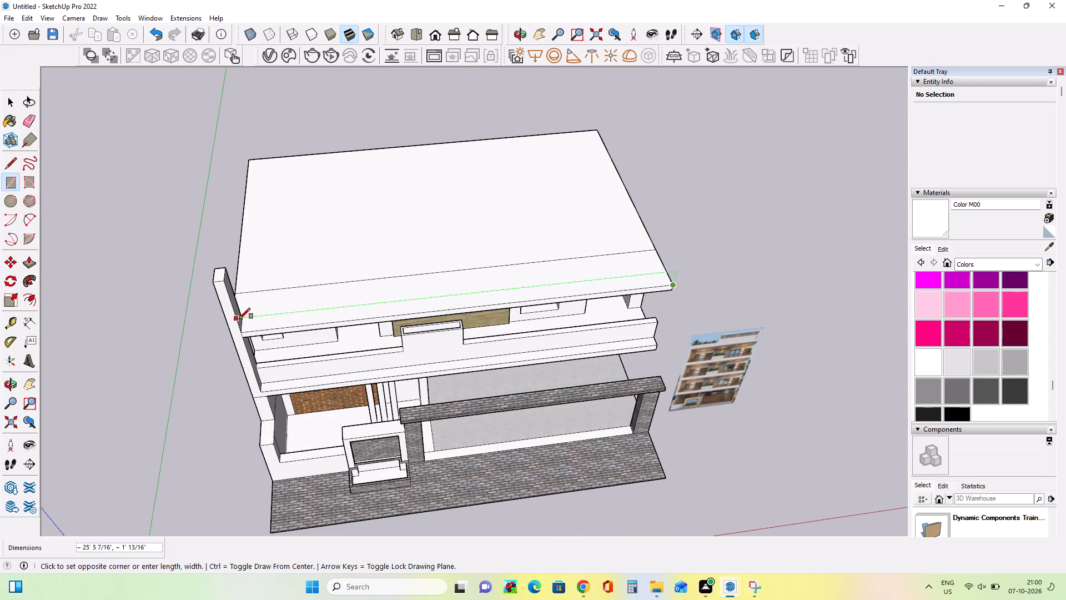
pyautogui.click(241, 317)
pyautogui.middleClick(415, 353)
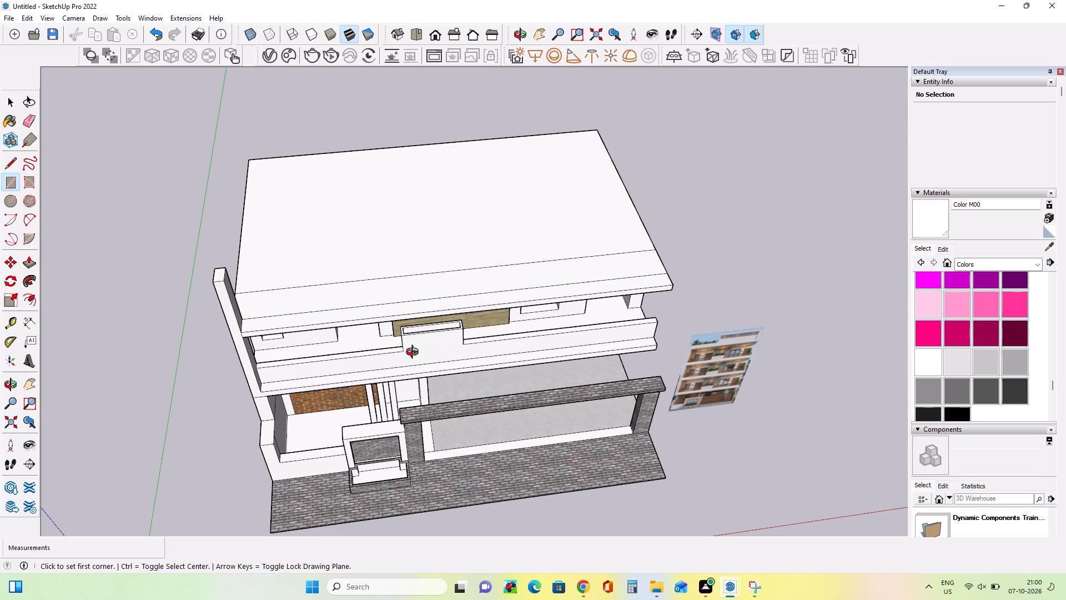
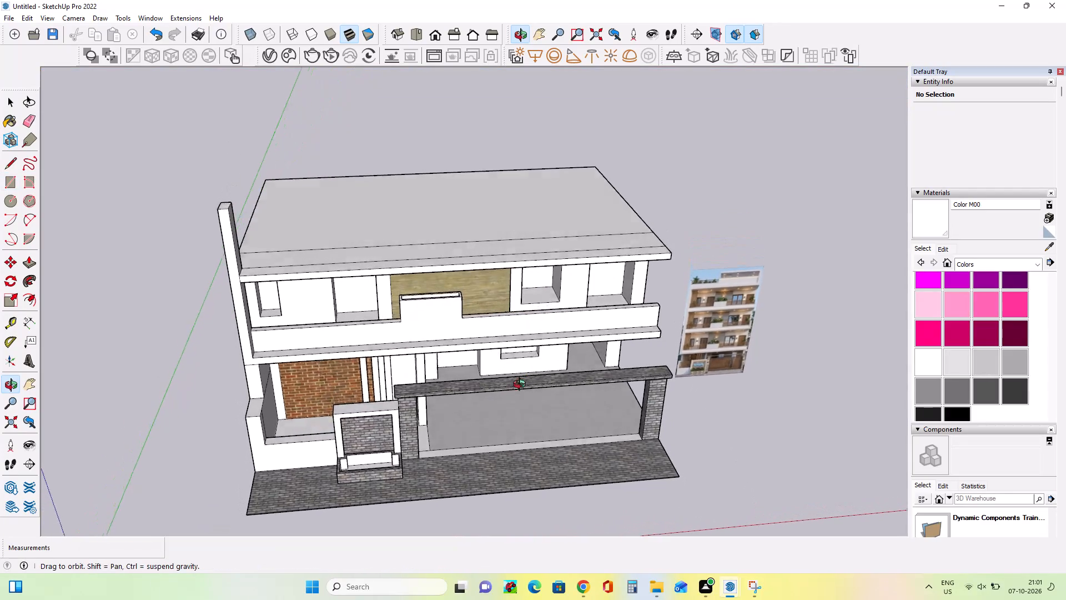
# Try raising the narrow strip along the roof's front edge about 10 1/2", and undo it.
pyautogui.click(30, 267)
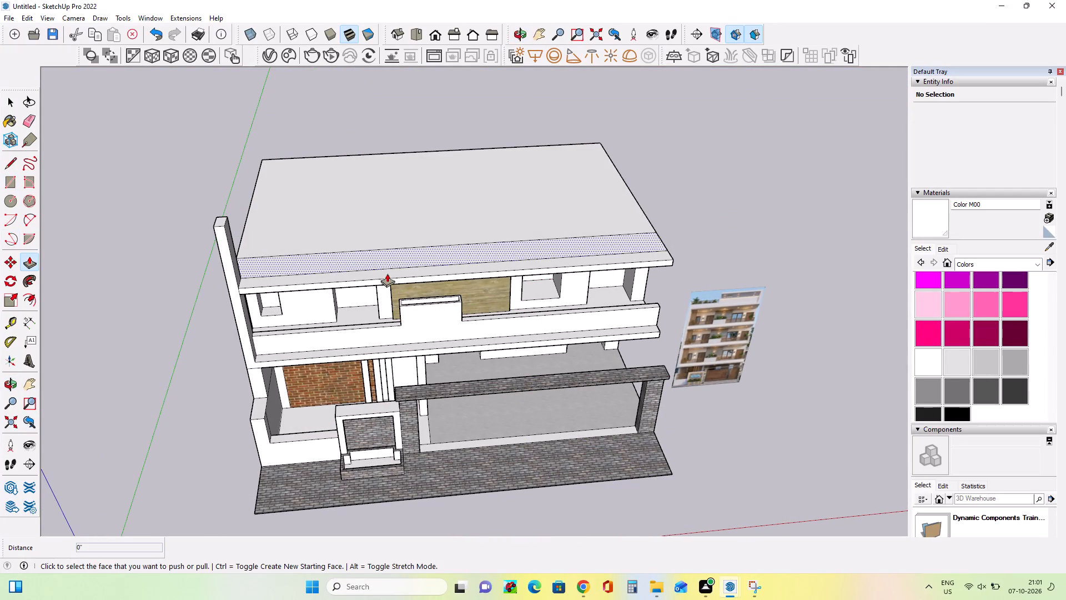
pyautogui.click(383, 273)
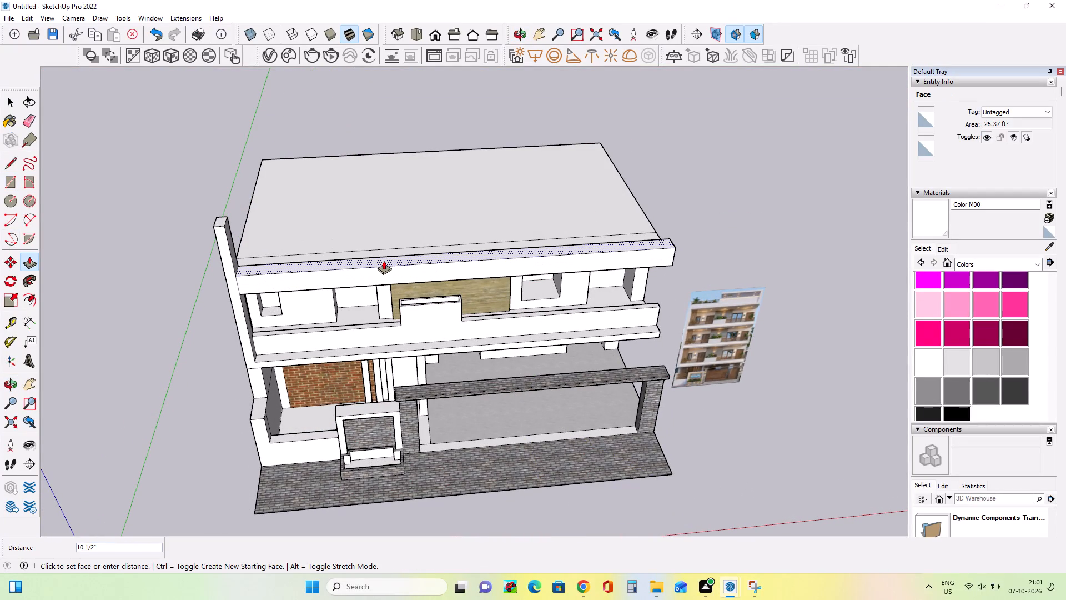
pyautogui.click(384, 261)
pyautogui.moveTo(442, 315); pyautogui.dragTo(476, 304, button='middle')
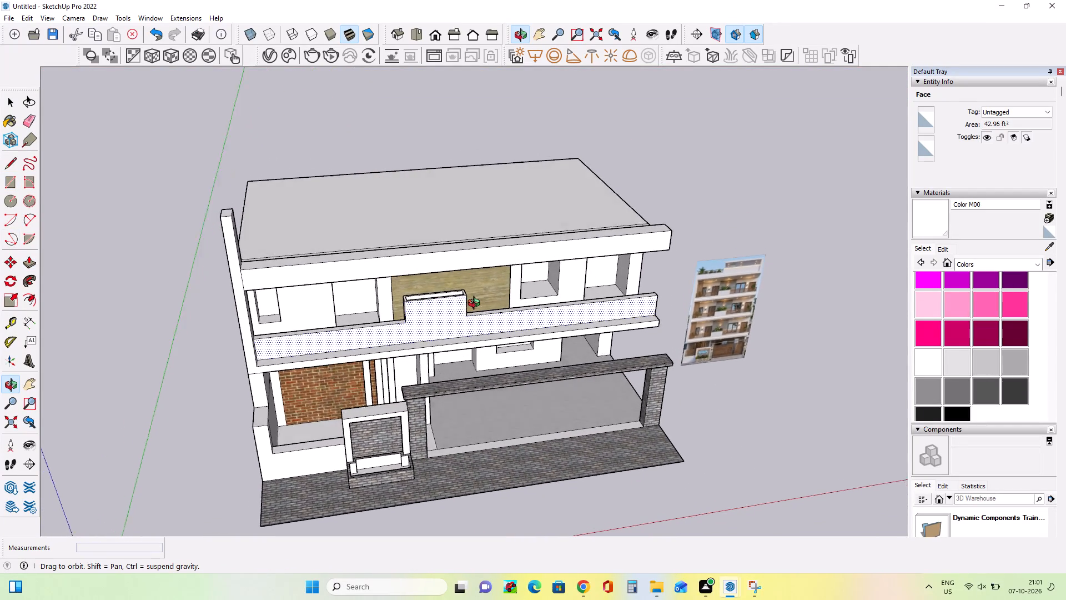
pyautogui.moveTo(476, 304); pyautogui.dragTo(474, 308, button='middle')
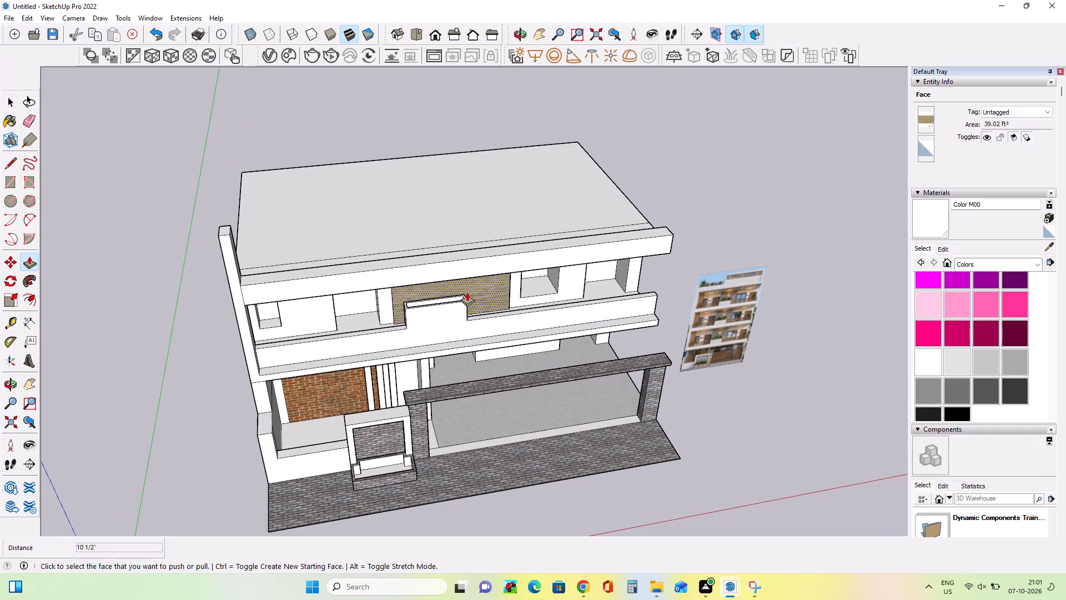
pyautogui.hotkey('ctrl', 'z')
# Draw a rectangle about 6 3/16" by 25' 5 7/16" along the roof's front edge strip, splitting it lengthwise at its midpoint.
pyautogui.moveTo(452, 252); pyautogui.dragTo(450, 292, button='middle')
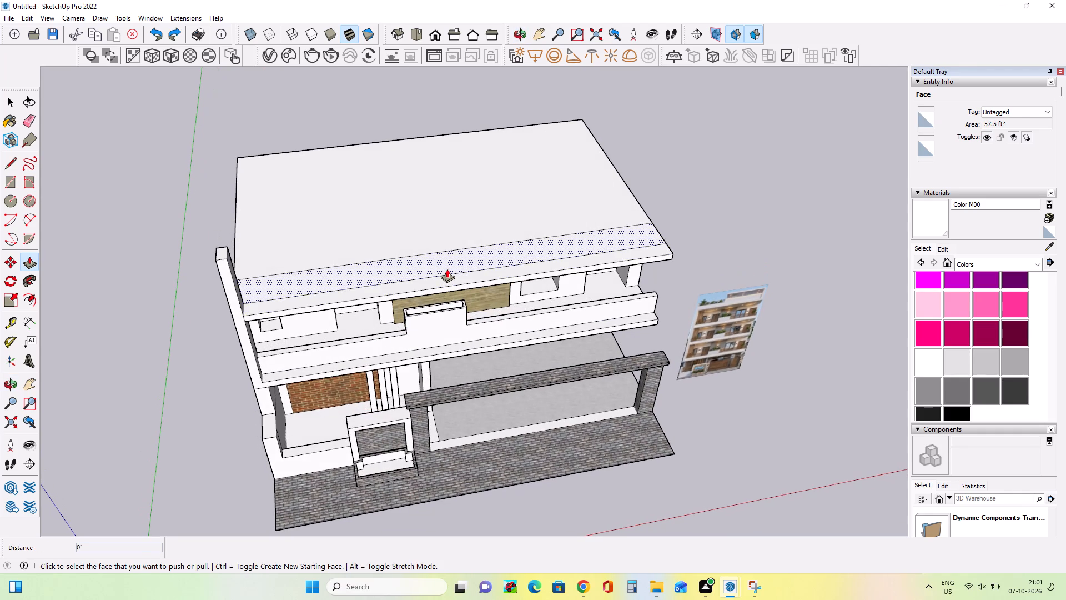
pyautogui.scroll(2, 447, 269)
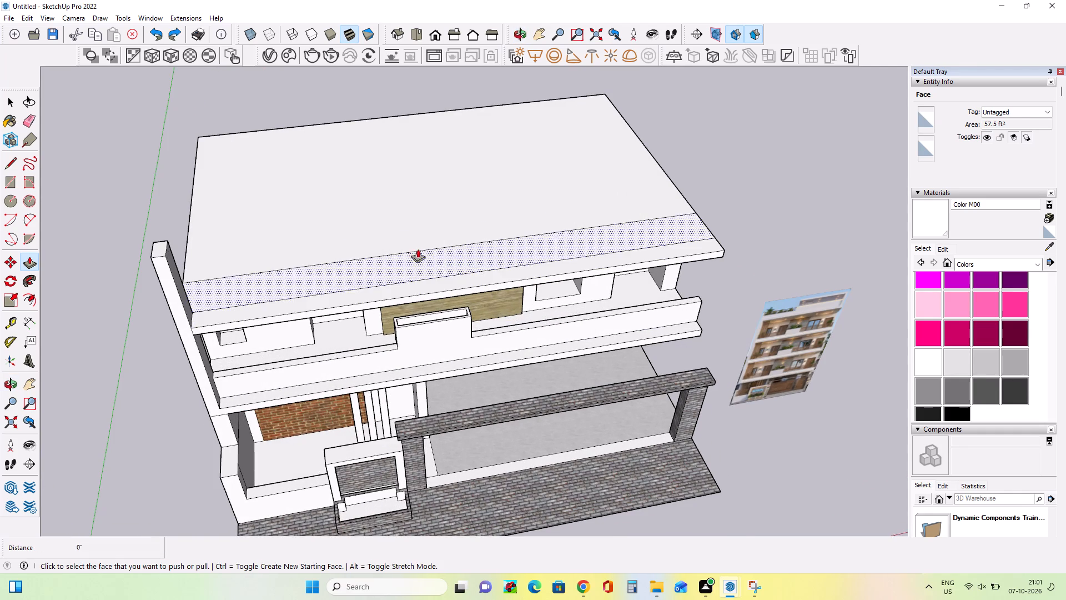
pyautogui.click(14, 181)
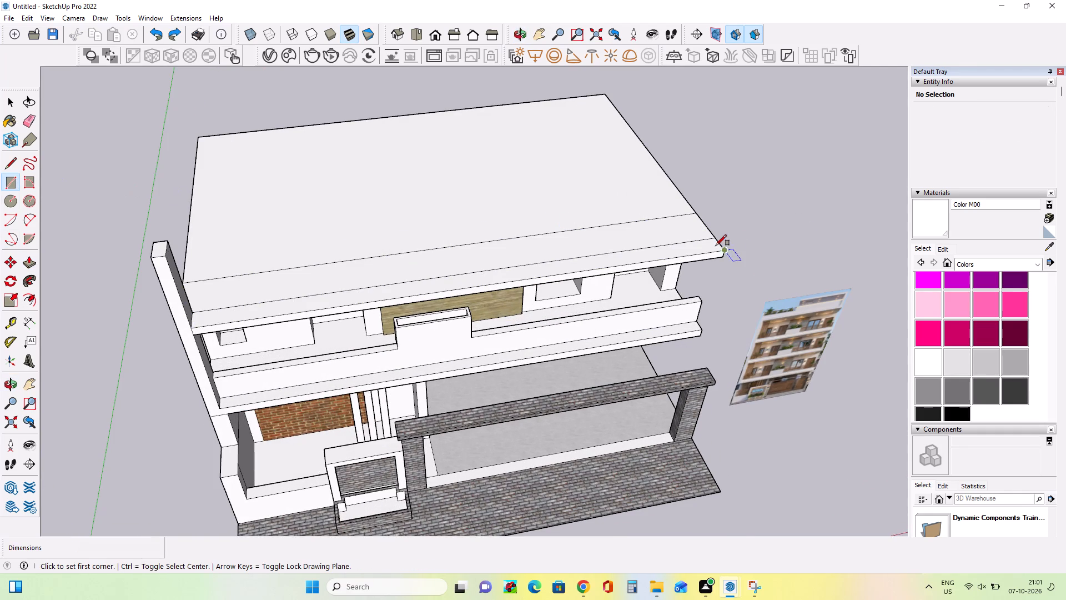
pyautogui.scroll(8, 717, 243)
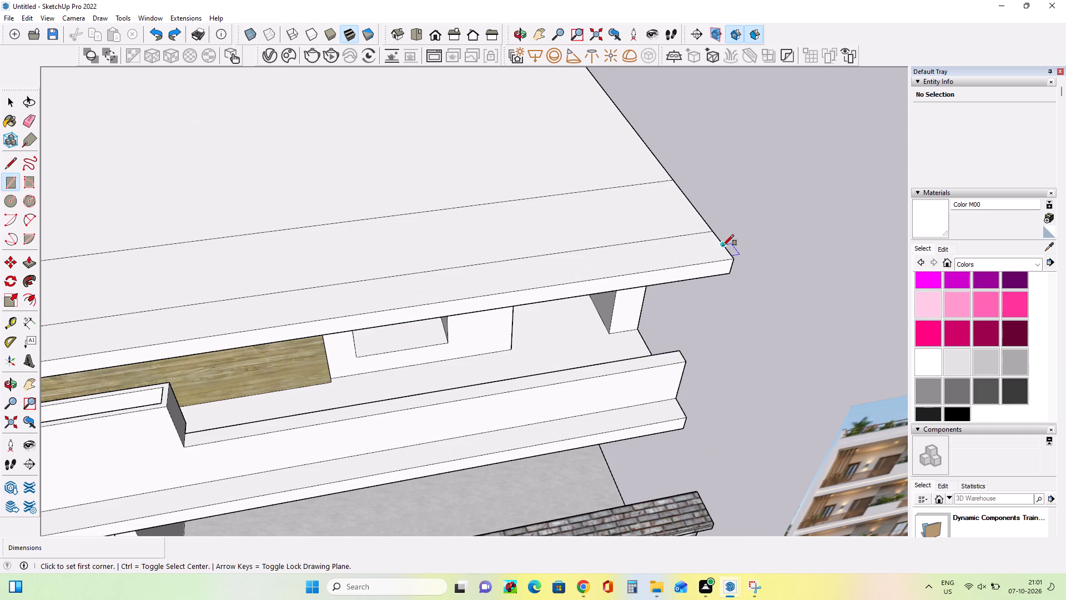
pyautogui.click(723, 246)
pyautogui.scroll(-7, 440, 271)
pyautogui.scroll(-4, 99, 304)
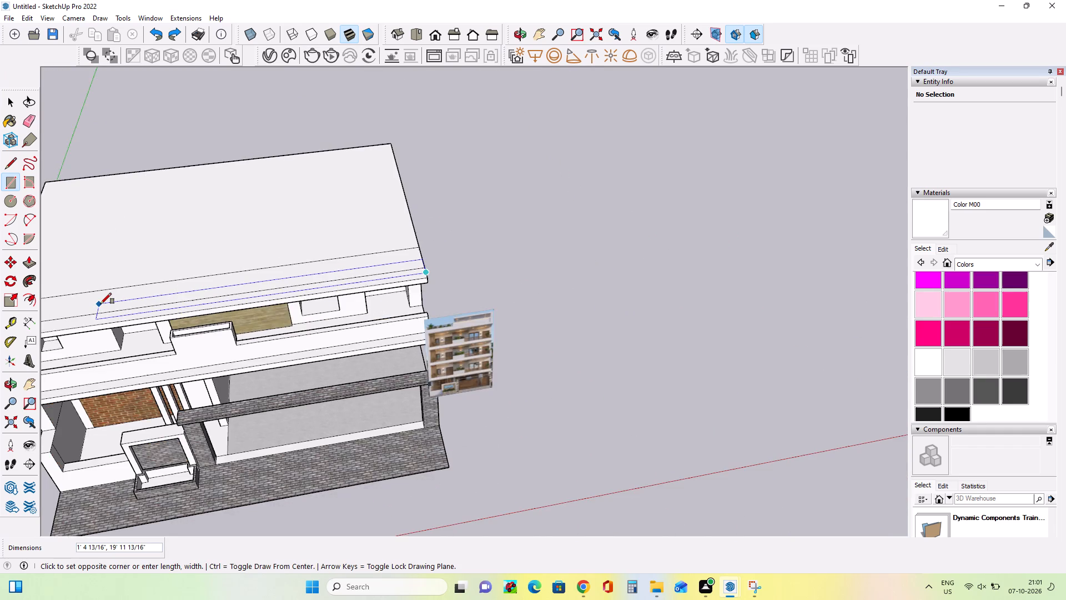
pyautogui.scroll(-8, 100, 304)
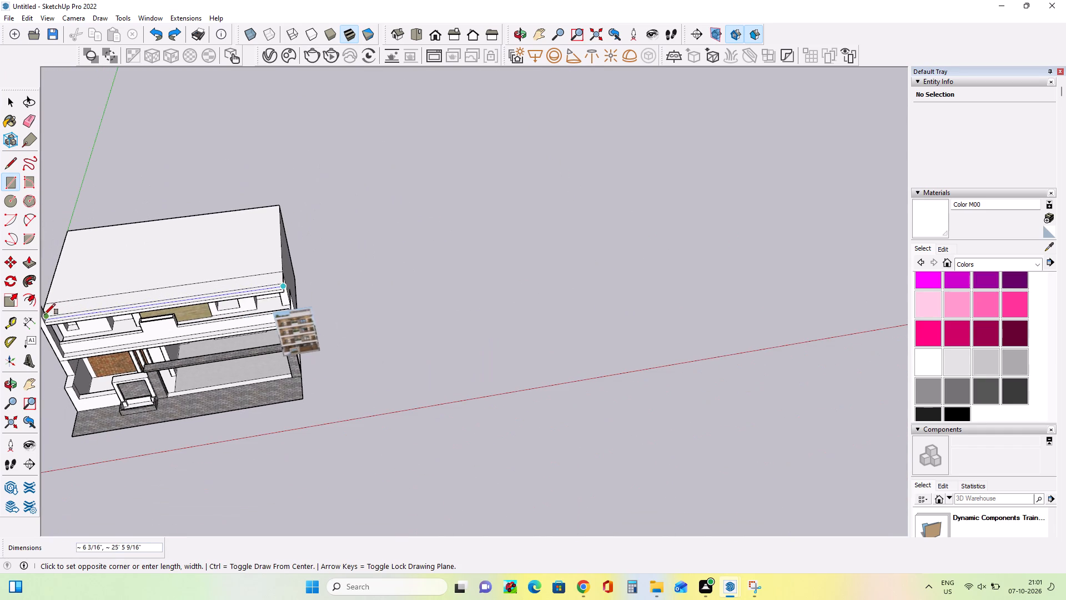
pyautogui.click(48, 317)
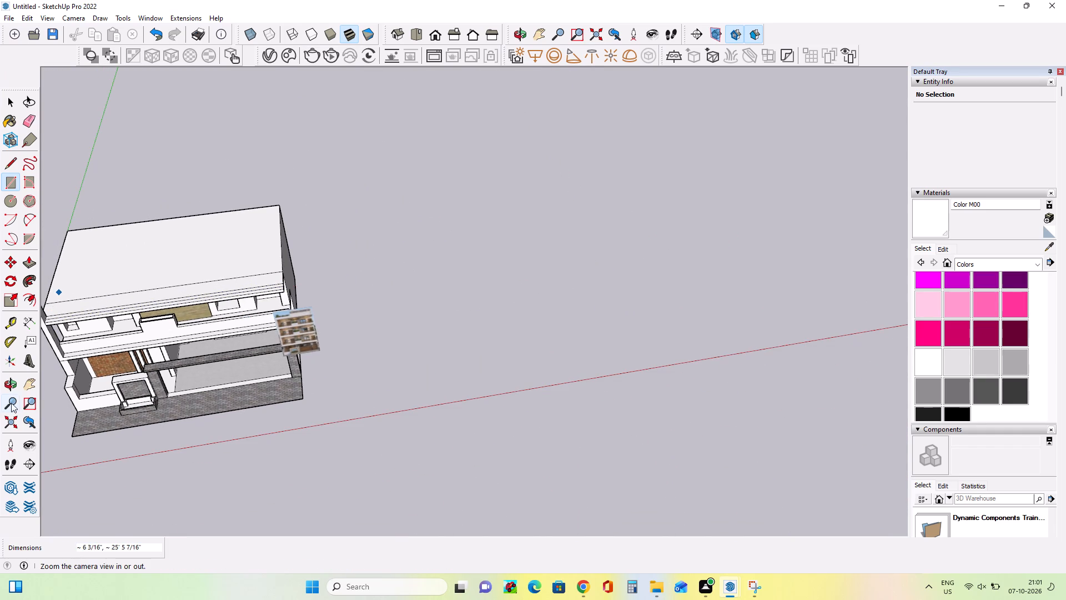
# Push/Pull the inner half of the split front strip up about 2' 1" to form a parapet along the roof.
pyautogui.click(27, 387)
pyautogui.moveTo(159, 315); pyautogui.dragTo(442, 308)
pyautogui.scroll(7, 455, 281)
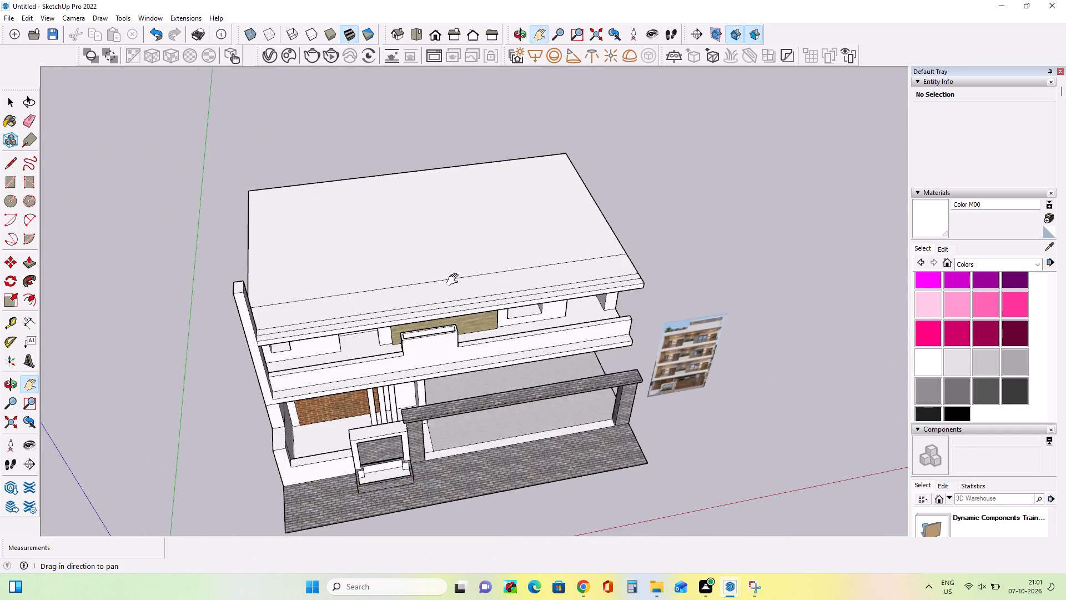
pyautogui.scroll(2, 455, 280)
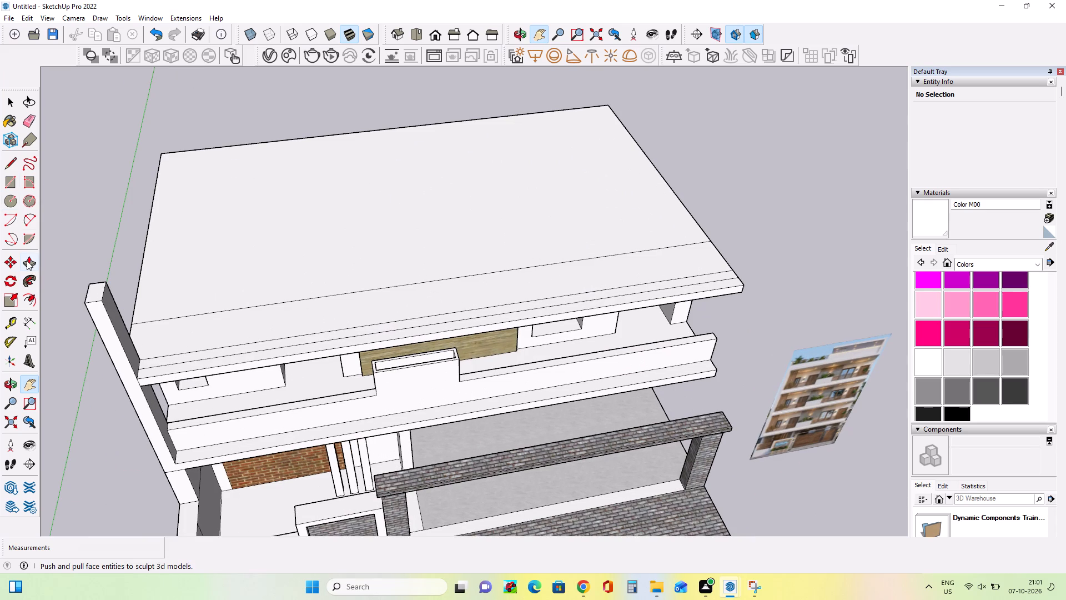
pyautogui.click(27, 261)
pyautogui.click(250, 346)
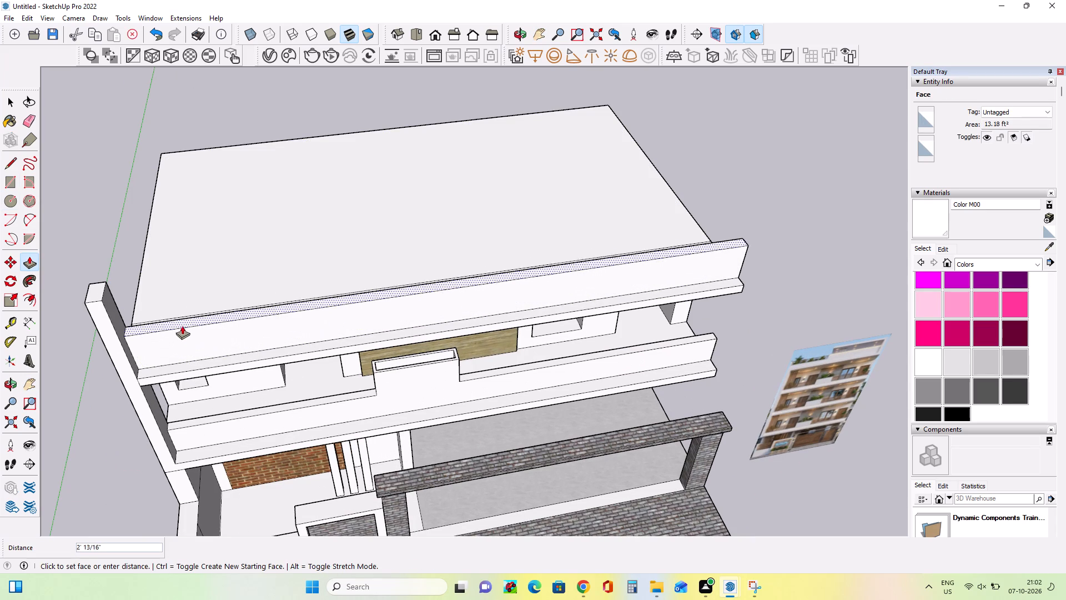
pyautogui.click(183, 329)
# Push/Pull the rear face of the new parapet by about 1 13/16" to adjust its thickness.
pyautogui.moveTo(374, 366); pyautogui.dragTo(360, 340, button='middle')
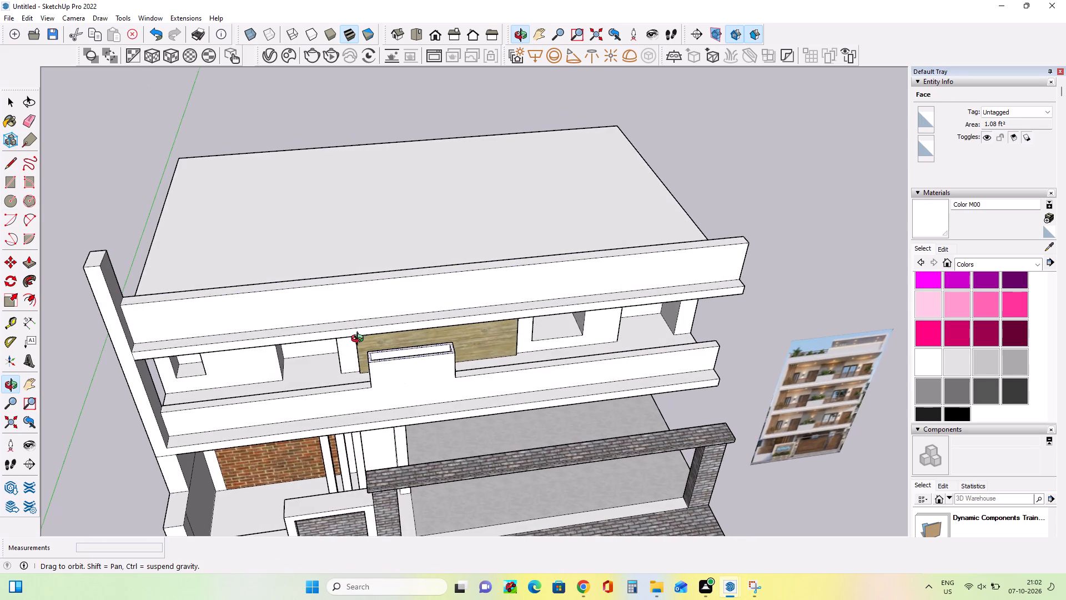
pyautogui.moveTo(360, 340); pyautogui.dragTo(998, 358, button='middle')
pyautogui.click(793, 342)
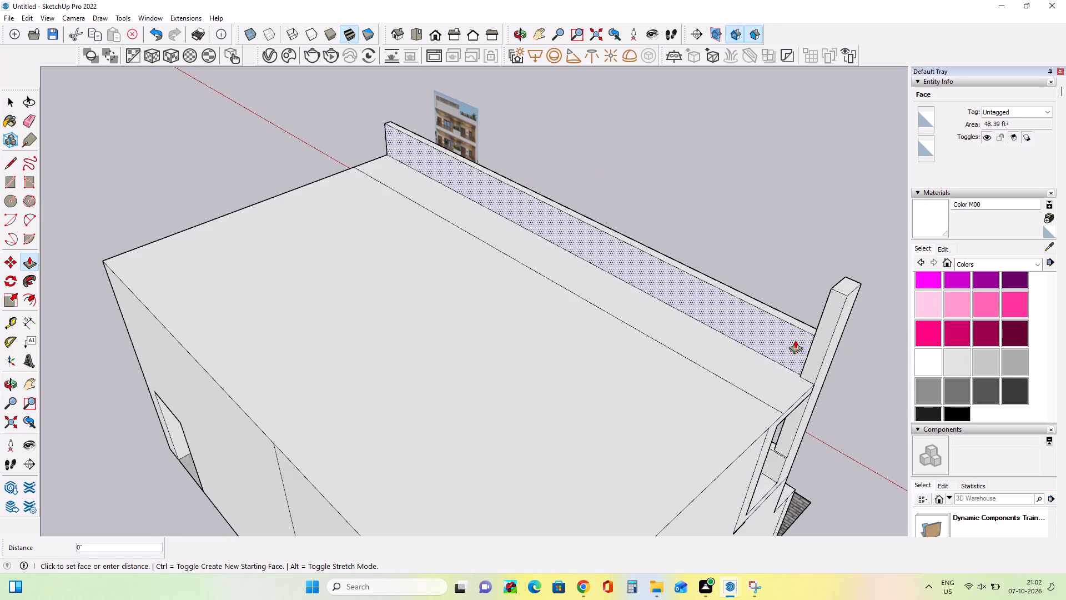
pyautogui.click(795, 340)
pyautogui.moveTo(867, 372); pyautogui.dragTo(236, 399, button='middle')
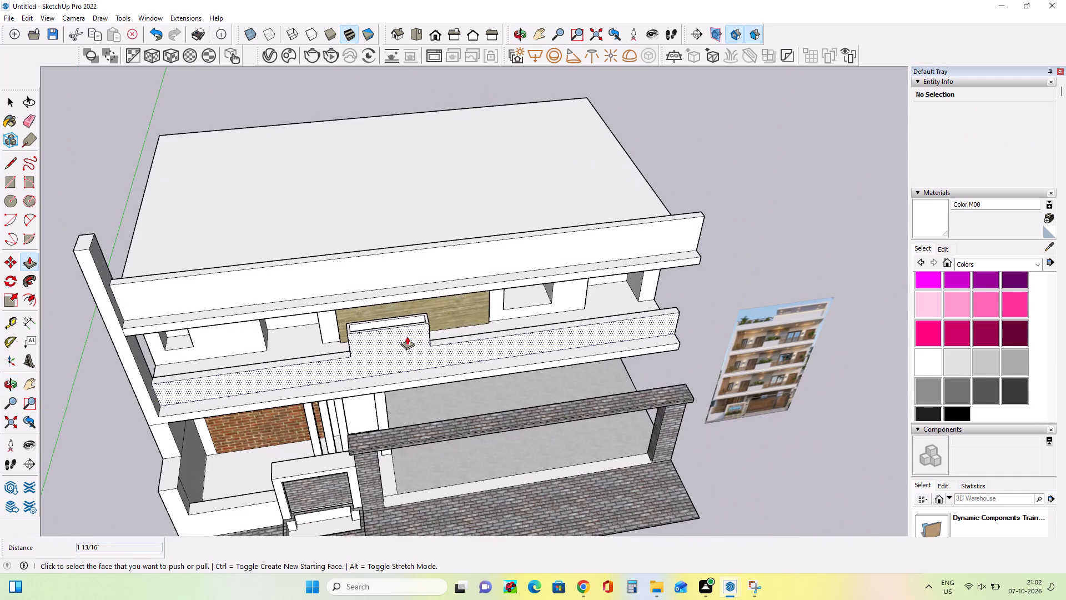
# Raise the main roof face behind the parapet about 5' 2 3/4", plus a further 1' 2 1/16", to form the upper storey.
pyautogui.moveTo(413, 334); pyautogui.dragTo(413, 326, button='middle')
pyautogui.moveTo(359, 152); pyautogui.dragTo(381, 272, button='middle')
pyautogui.click(465, 249)
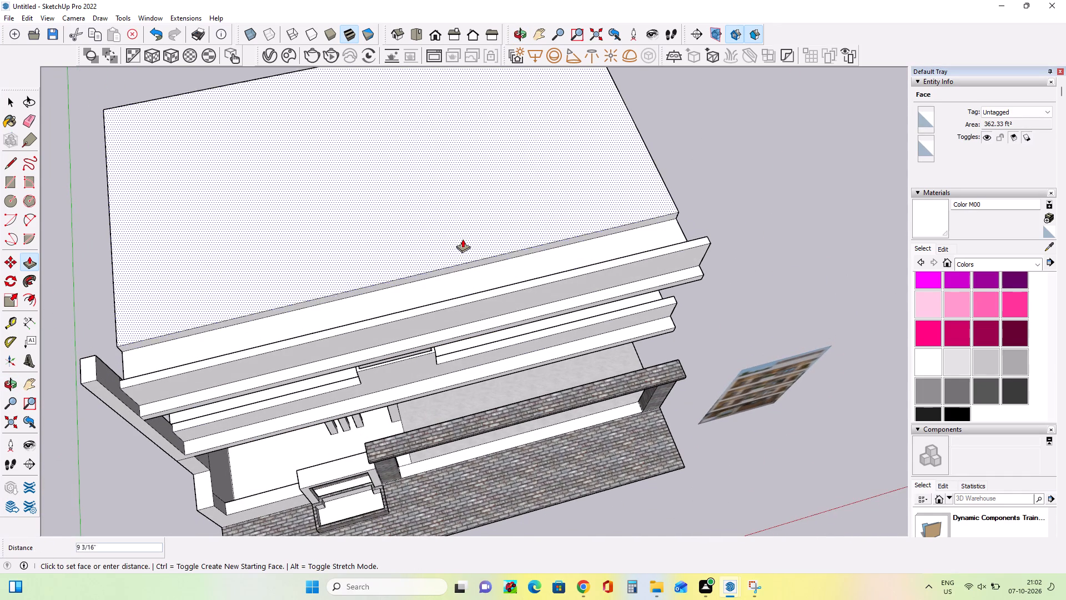
pyautogui.click(439, 182)
pyautogui.moveTo(465, 283); pyautogui.dragTo(422, 169, button='middle')
pyautogui.moveTo(424, 152); pyautogui.dragTo(430, 112, button='middle')
pyautogui.scroll(-6, 430, 112)
pyautogui.moveTo(429, 111); pyautogui.dragTo(443, 71, button='middle')
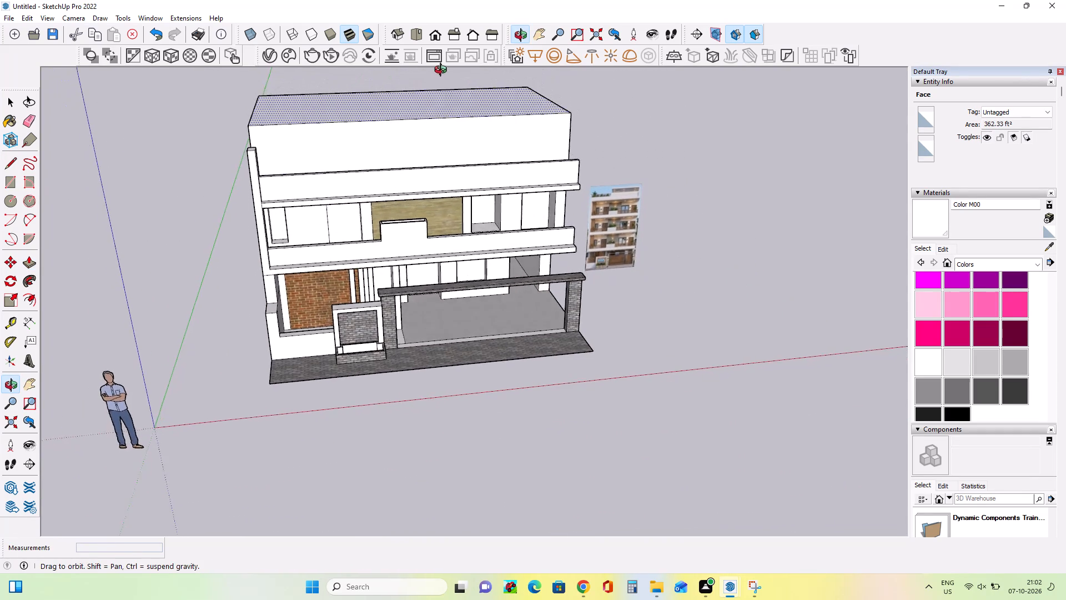
pyautogui.moveTo(443, 71); pyautogui.dragTo(448, 57, button='middle')
pyautogui.moveTo(561, 150); pyautogui.dragTo(496, 133, button='middle')
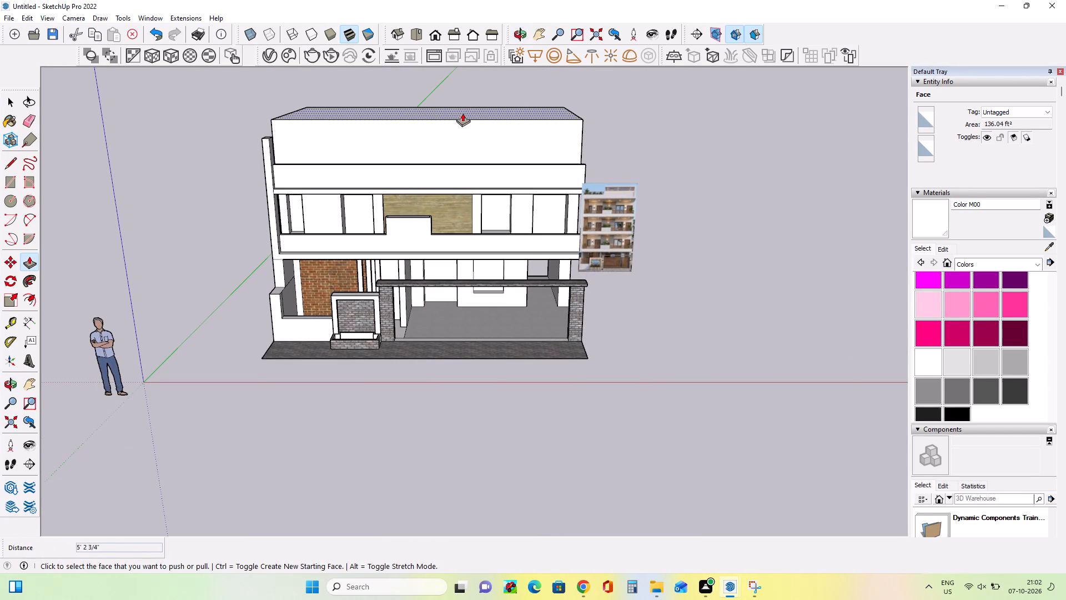
pyautogui.click(457, 108)
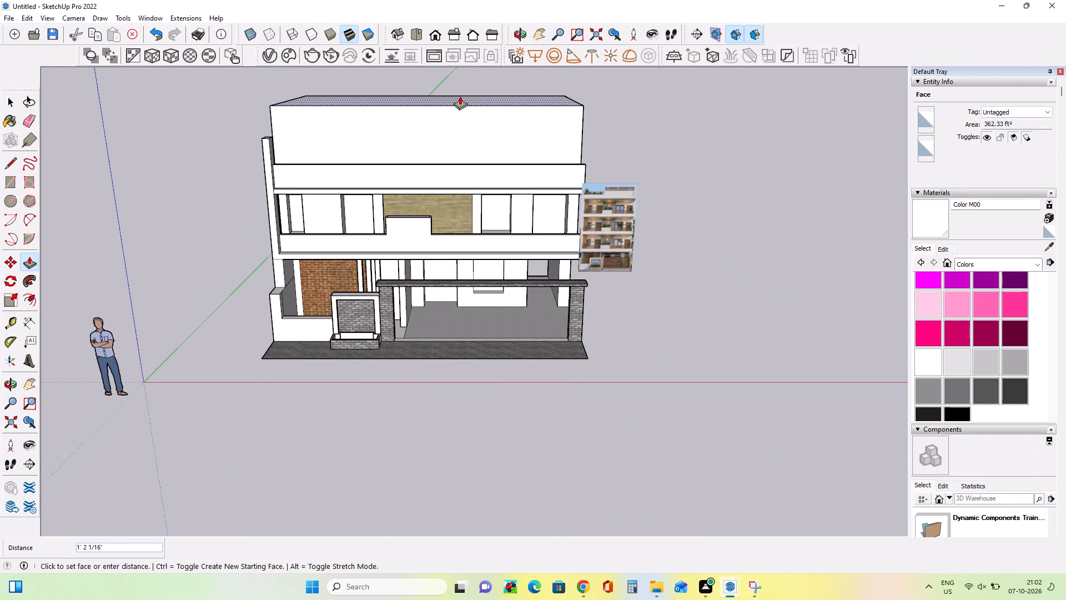
pyautogui.click(460, 96)
# Push the upper storey's front wall back from the parapet in two passes, the second about 1' 4 1/16".
pyautogui.moveTo(507, 148); pyautogui.dragTo(568, 270, button='middle')
pyautogui.click(465, 153)
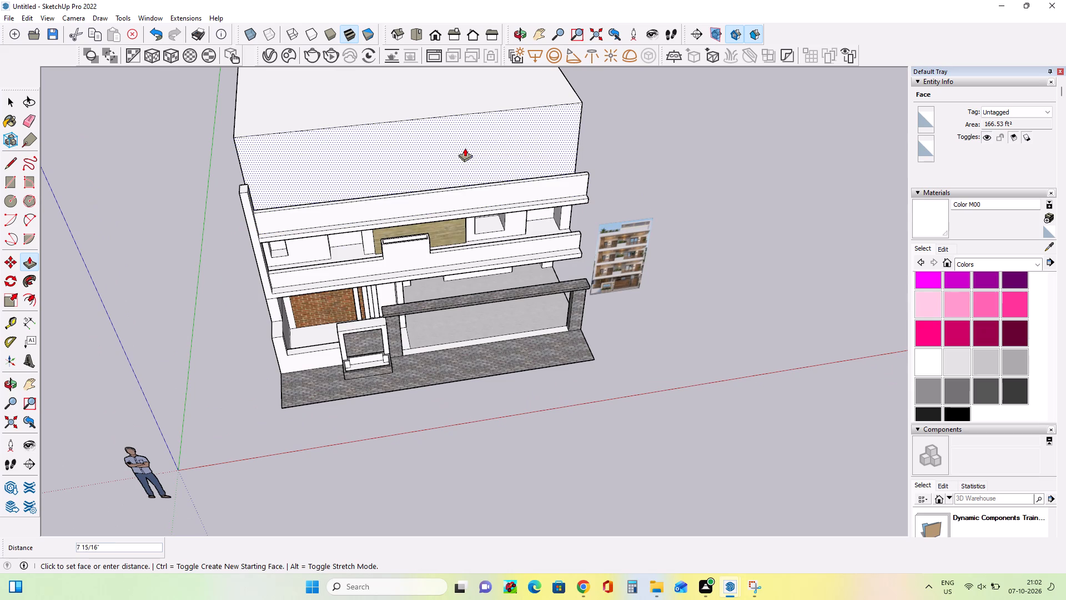
pyautogui.click(465, 135)
pyautogui.moveTo(511, 223); pyautogui.dragTo(501, 192, button='middle')
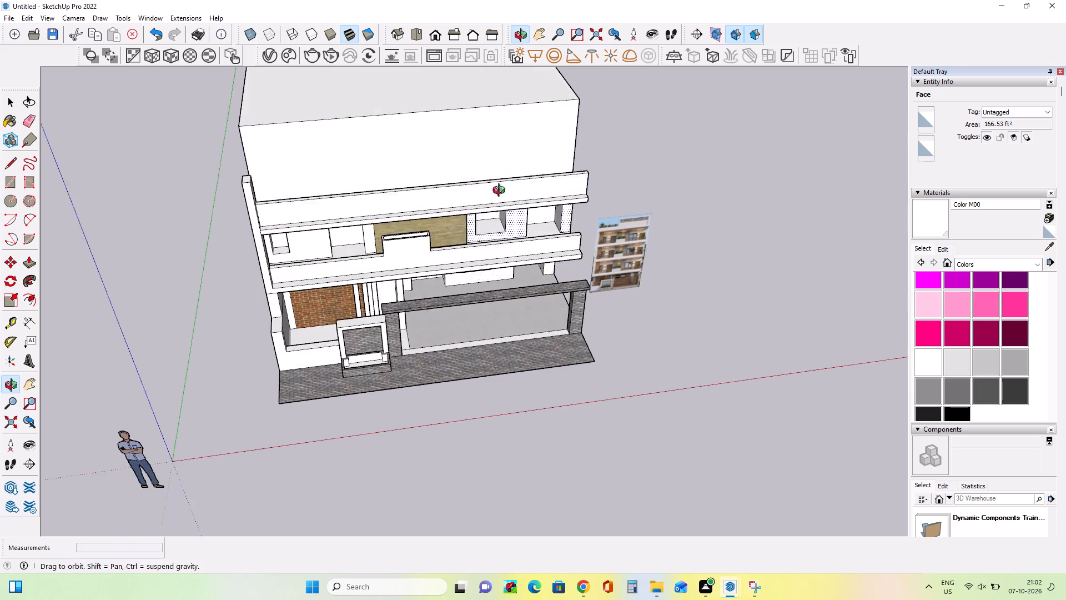
pyautogui.moveTo(501, 192); pyautogui.dragTo(488, 122, button='middle')
pyautogui.scroll(2, 461, 127)
pyautogui.click(460, 127)
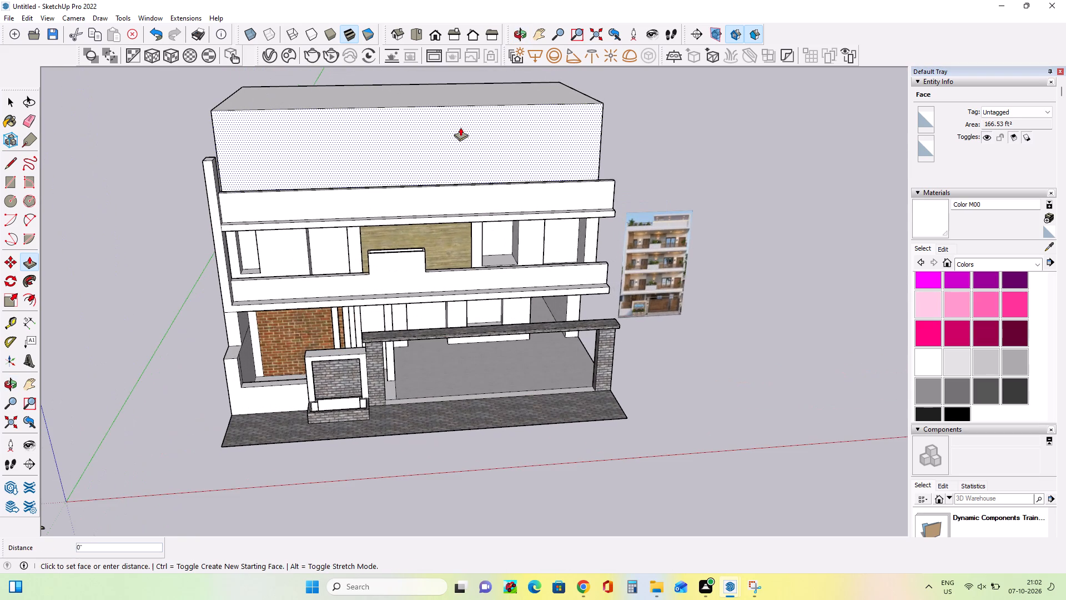
pyautogui.click(462, 121)
# Examine the set-back upper storey, the parapet and the front facade from several angles.
pyautogui.moveTo(528, 158); pyautogui.dragTo(541, 203, button='middle')
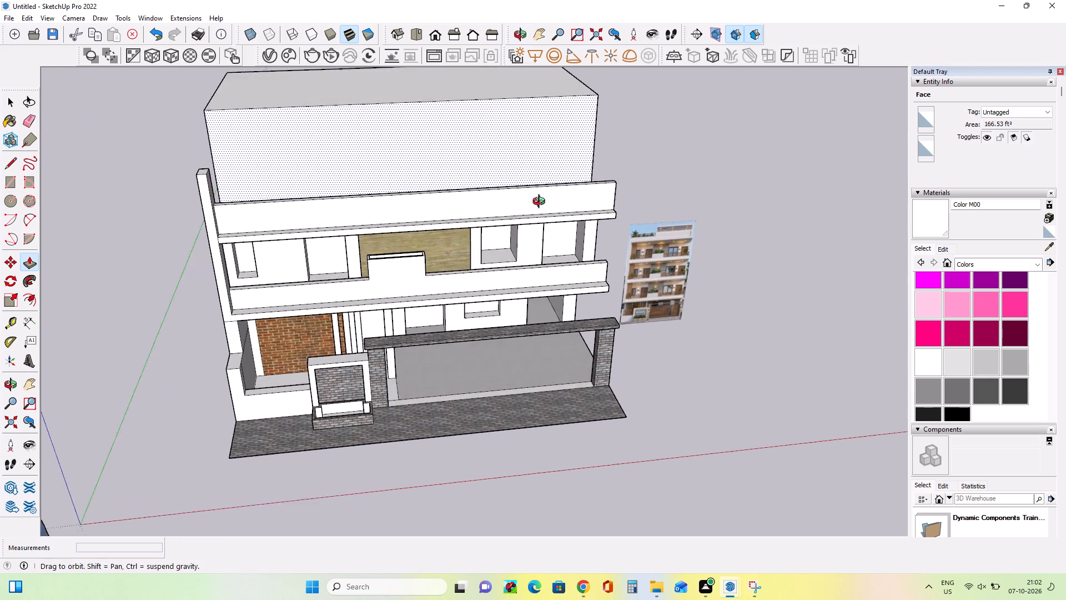
pyautogui.moveTo(541, 203); pyautogui.dragTo(635, 264, button='middle')
pyautogui.scroll(1, 635, 257)
pyautogui.scroll(-1, 615, 240)
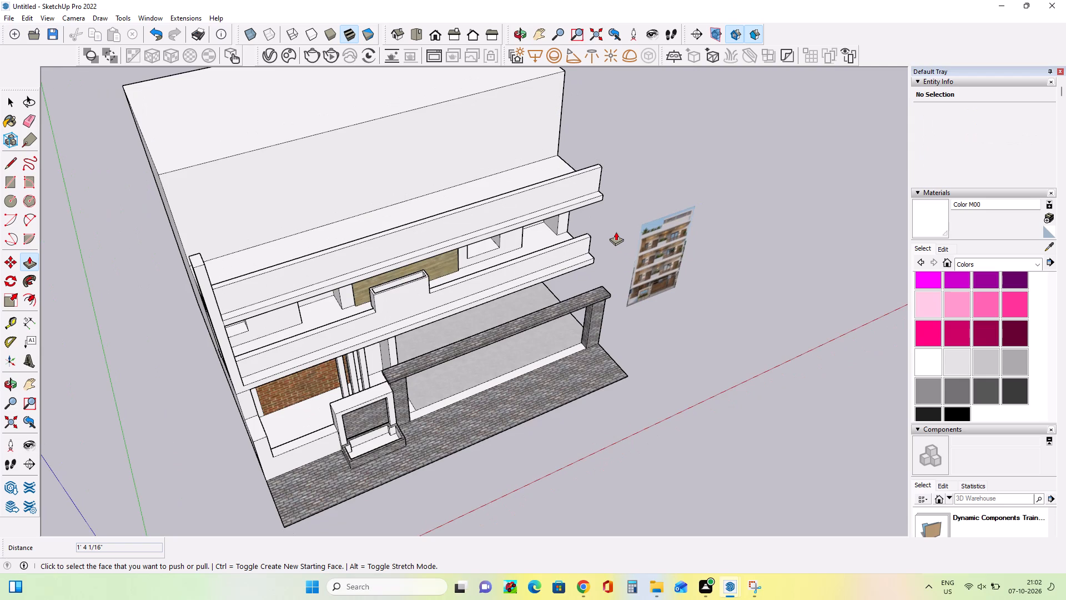
pyautogui.moveTo(414, 265); pyautogui.dragTo(270, 249, button='middle')
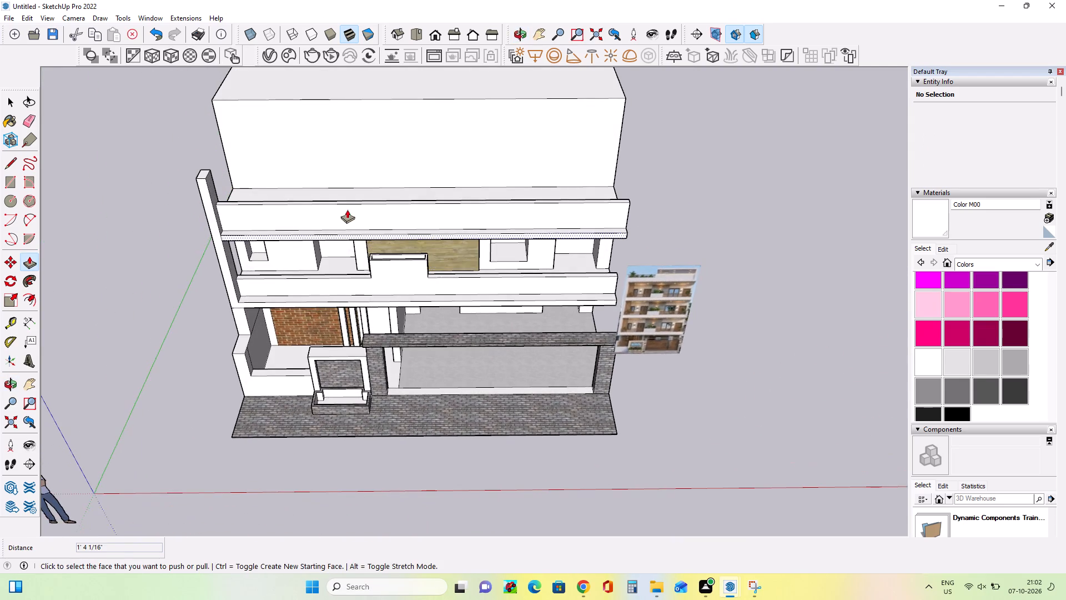
pyautogui.moveTo(347, 209); pyautogui.dragTo(505, 94, button='middle')
pyautogui.scroll(3, 402, 148)
pyautogui.moveTo(499, 190); pyautogui.dragTo(482, 193, button='middle')
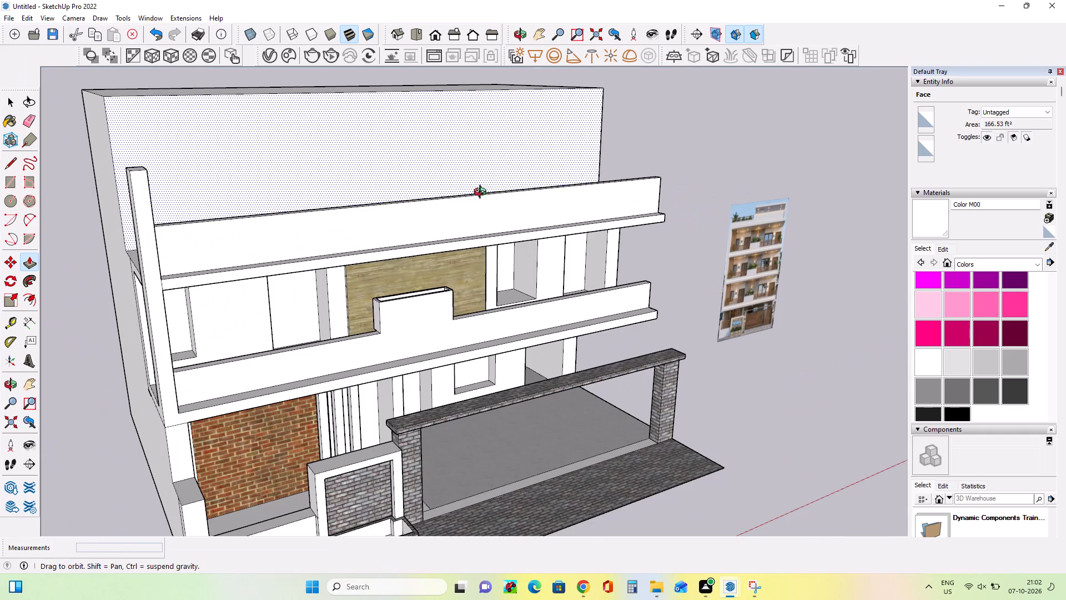
pyautogui.moveTo(482, 193); pyautogui.dragTo(359, 186, button='middle')
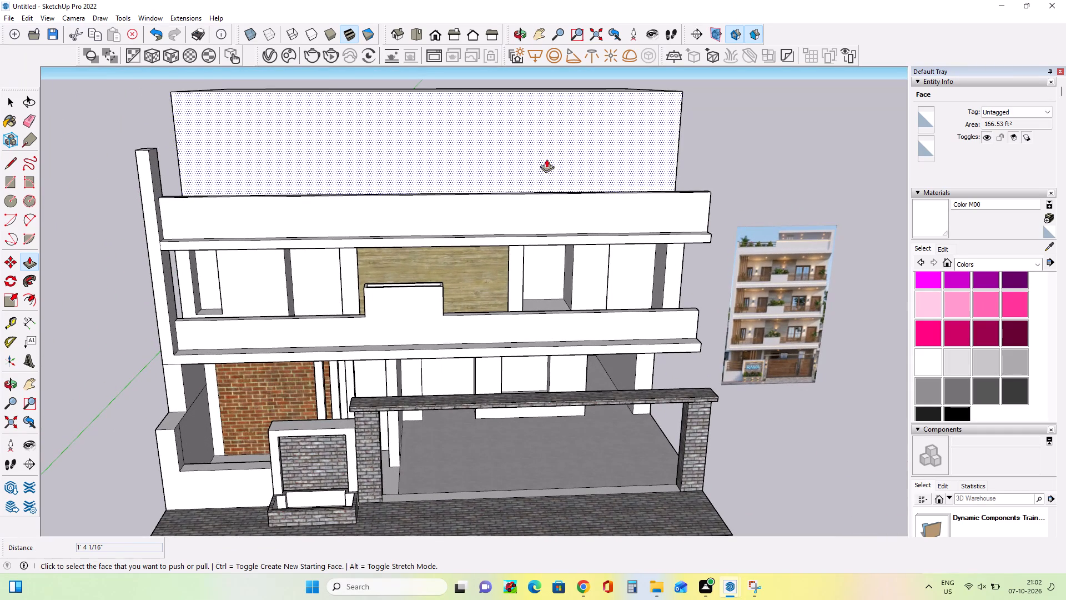
pyautogui.moveTo(546, 161); pyautogui.dragTo(563, 271, button='middle')
pyautogui.moveTo(353, 278); pyautogui.dragTo(426, 84, button='middle')
pyautogui.moveTo(431, 171); pyautogui.dragTo(366, 257, button='middle')
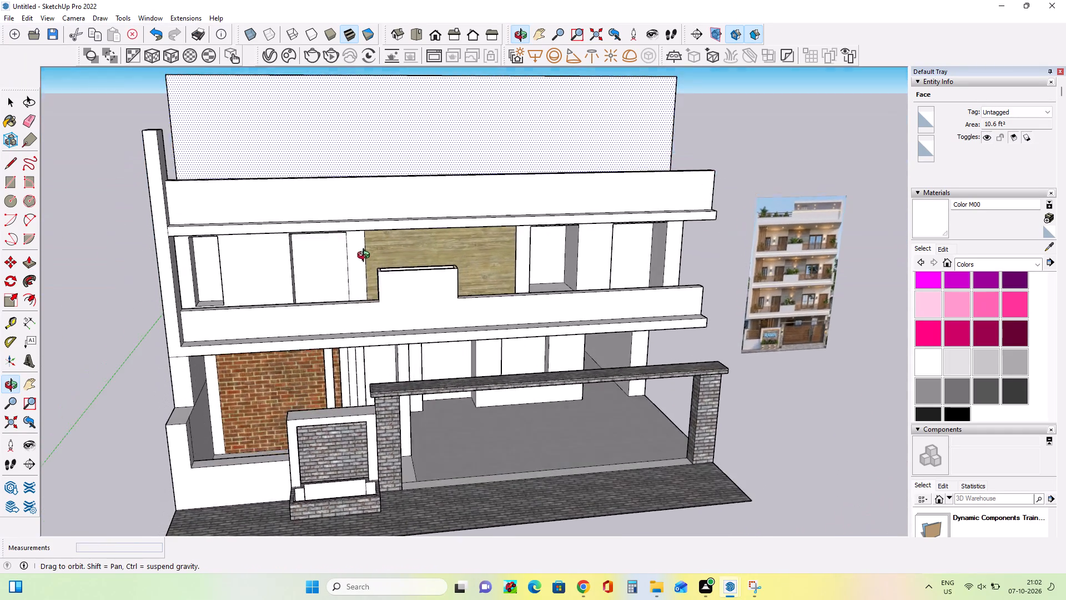
pyautogui.moveTo(366, 257); pyautogui.dragTo(329, 316, button='middle')
pyautogui.moveTo(385, 254); pyautogui.dragTo(391, 287, button='middle')
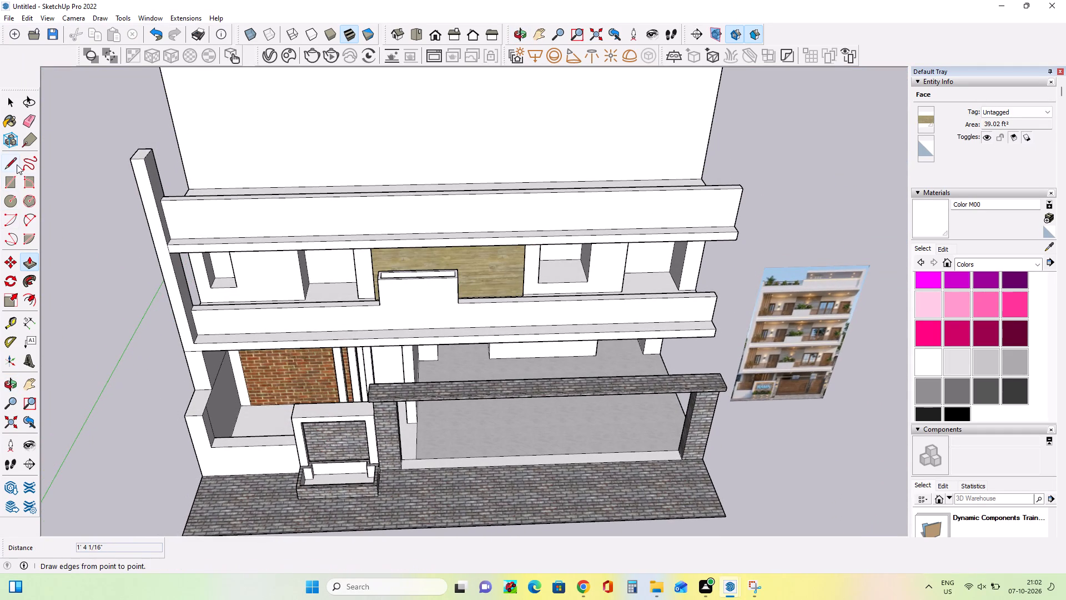
# Draw two short edges, about 4 3/8" long, across the upper parapet's top, roughly in line with the sides of the raised block below.
pyautogui.click(15, 160)
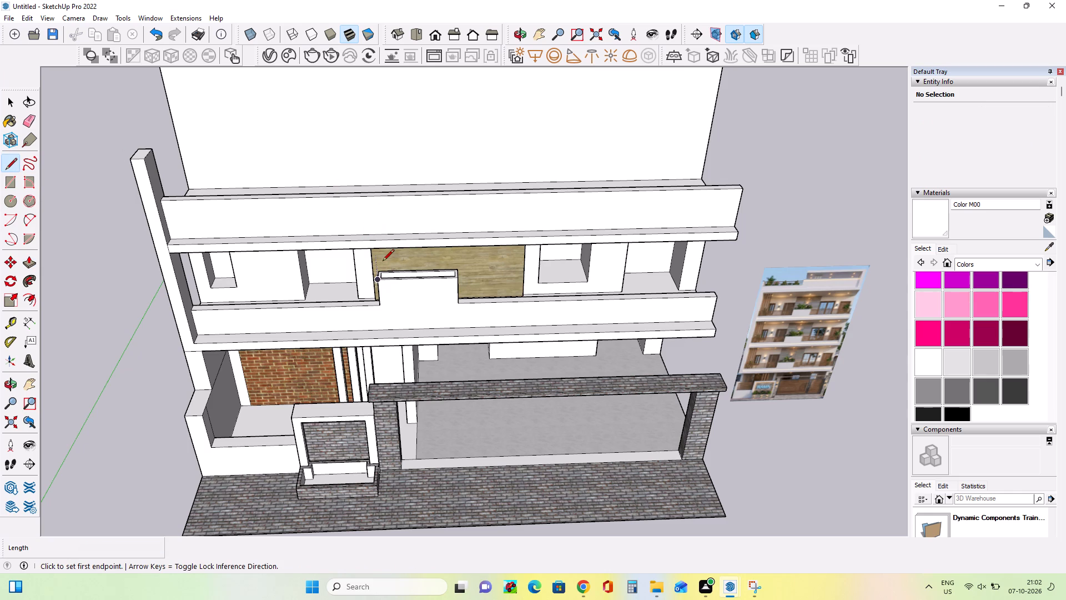
pyautogui.moveTo(394, 262); pyautogui.dragTo(416, 314, button='middle')
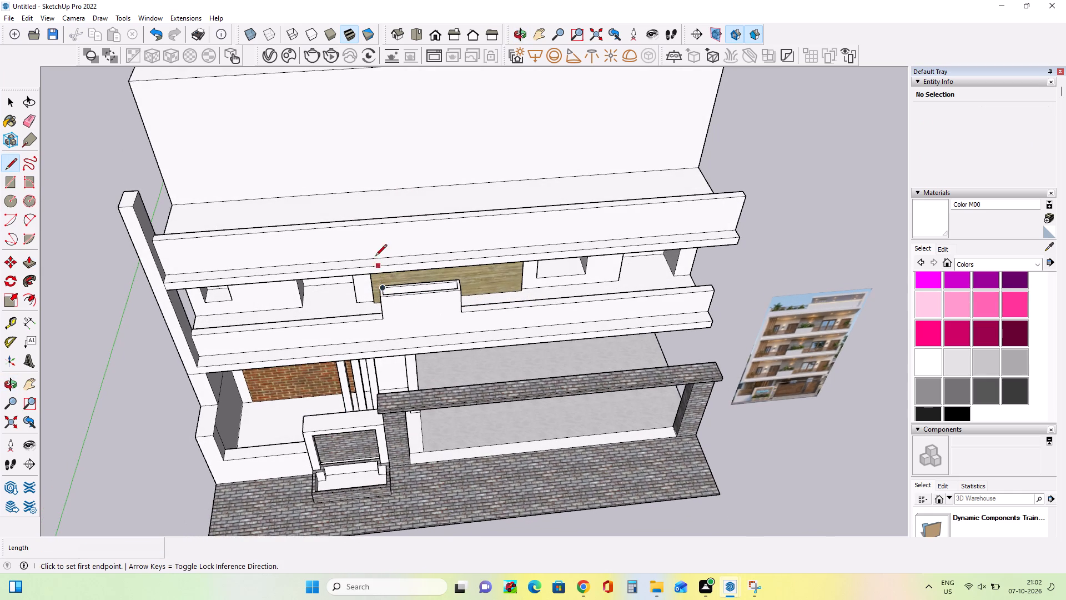
pyautogui.click(372, 224)
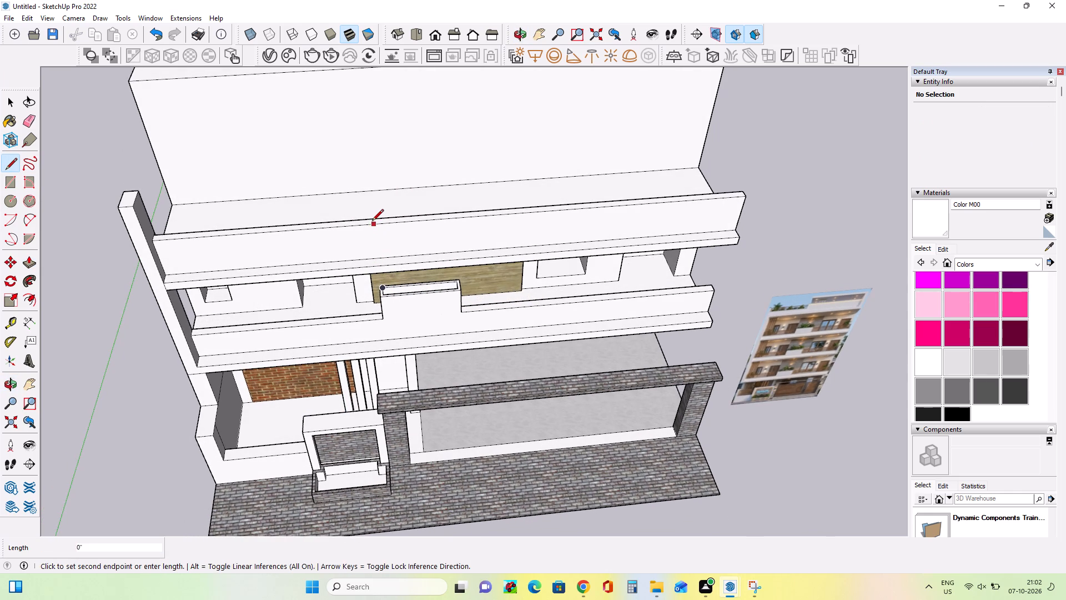
pyautogui.click(372, 219)
pyautogui.scroll(7, 372, 219)
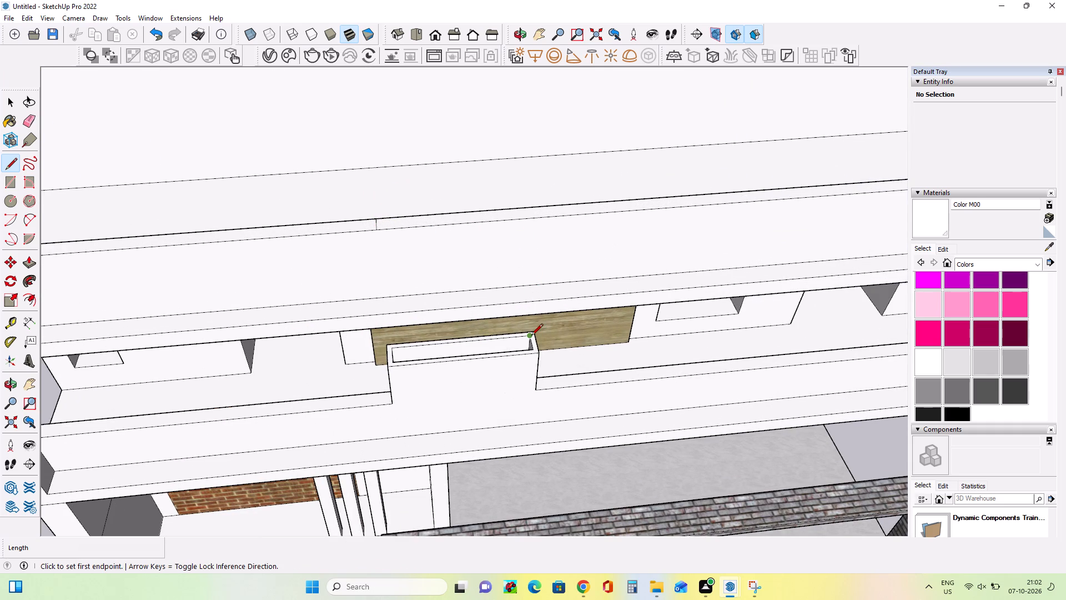
pyautogui.click(512, 218)
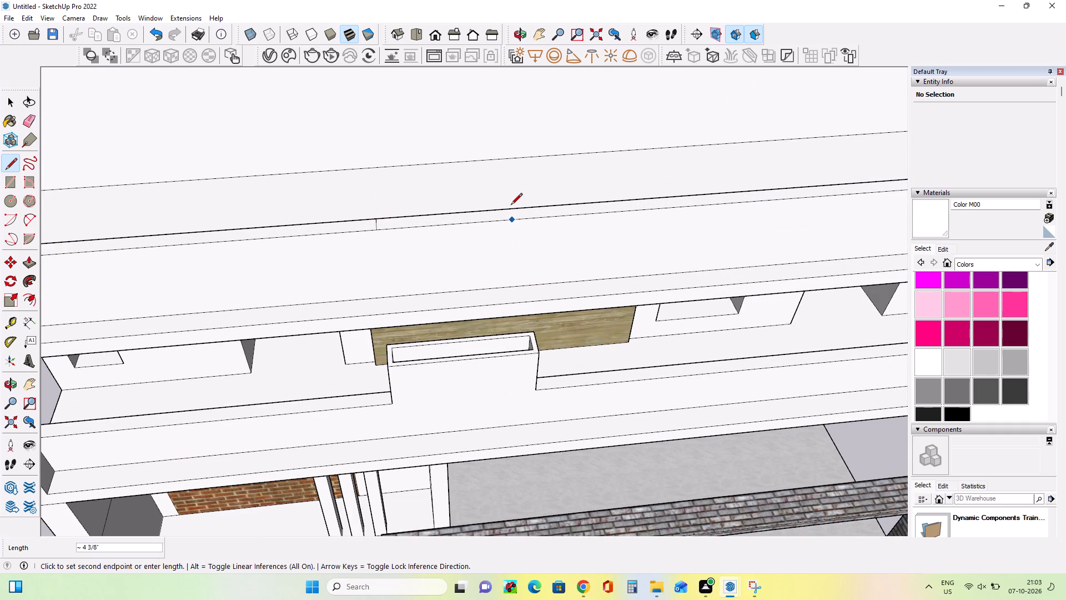
pyautogui.click(509, 207)
pyautogui.scroll(-6, 532, 232)
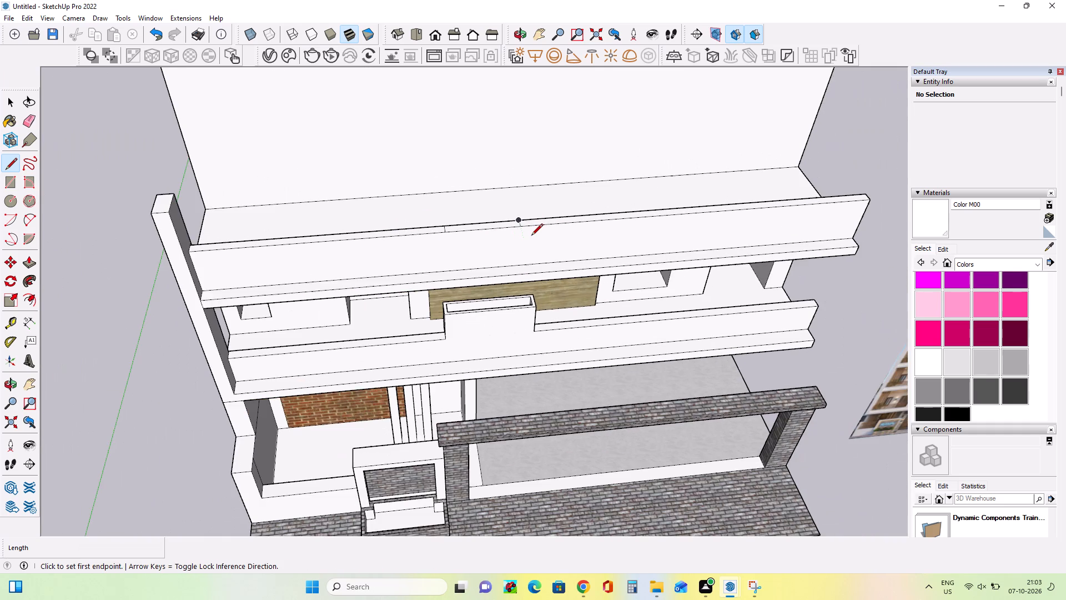
# Draw a full-height rectangle about 6' 10" wide by 6' 5" high on the upper storey's front wall, starting in line with a parapet mark.
pyautogui.moveTo(531, 236); pyautogui.dragTo(515, 152, button='middle')
pyautogui.scroll(-7, 515, 152)
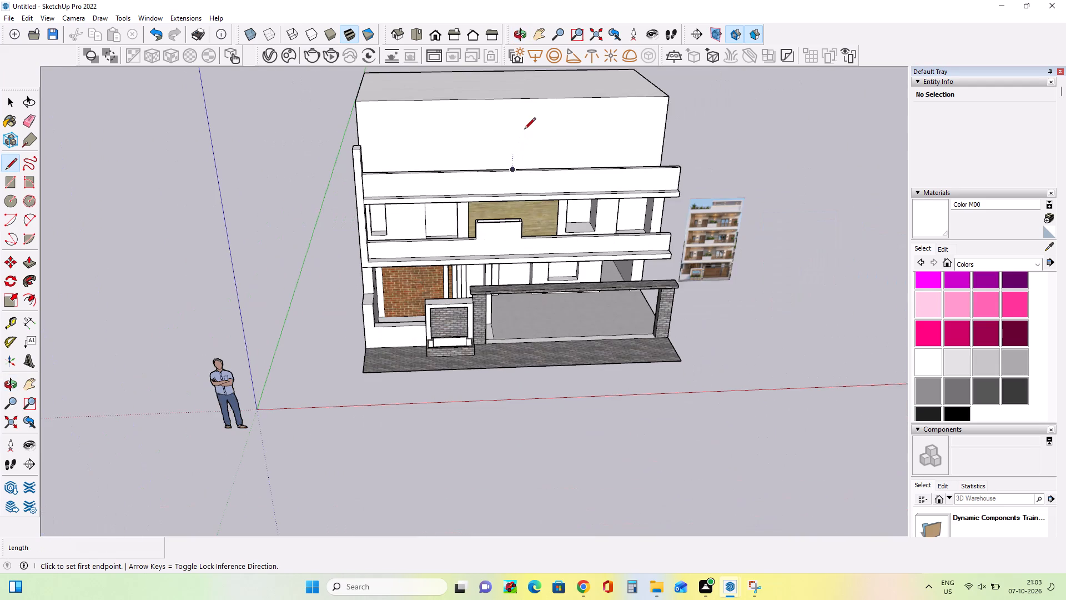
pyautogui.moveTo(523, 136); pyautogui.dragTo(519, 153, button='middle')
pyautogui.scroll(-1, 508, 155)
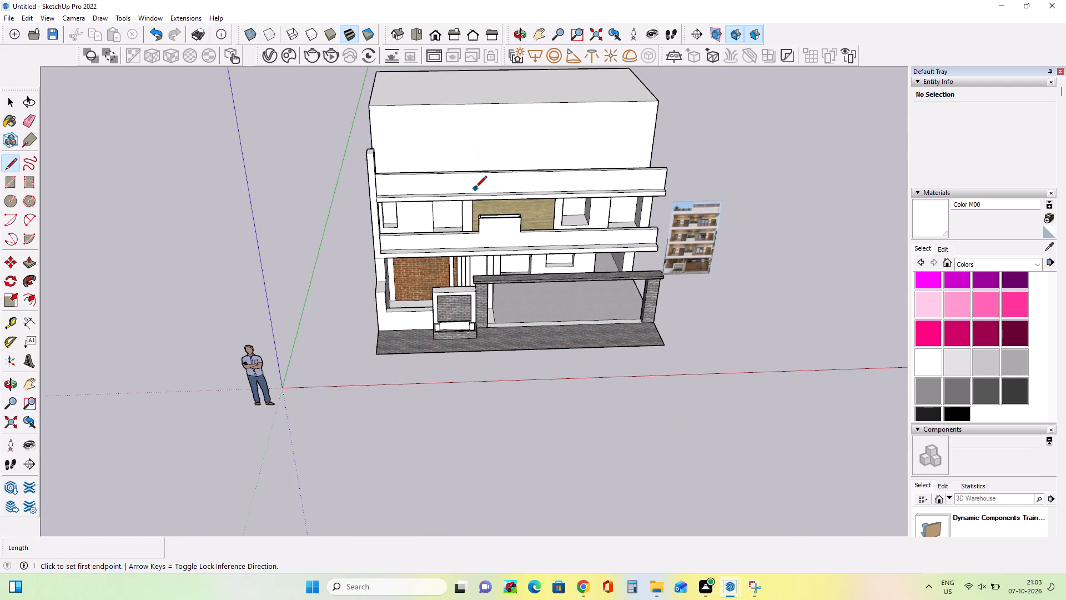
pyautogui.moveTo(475, 188); pyautogui.dragTo(475, 203, button='middle')
pyautogui.middleClick(480, 175)
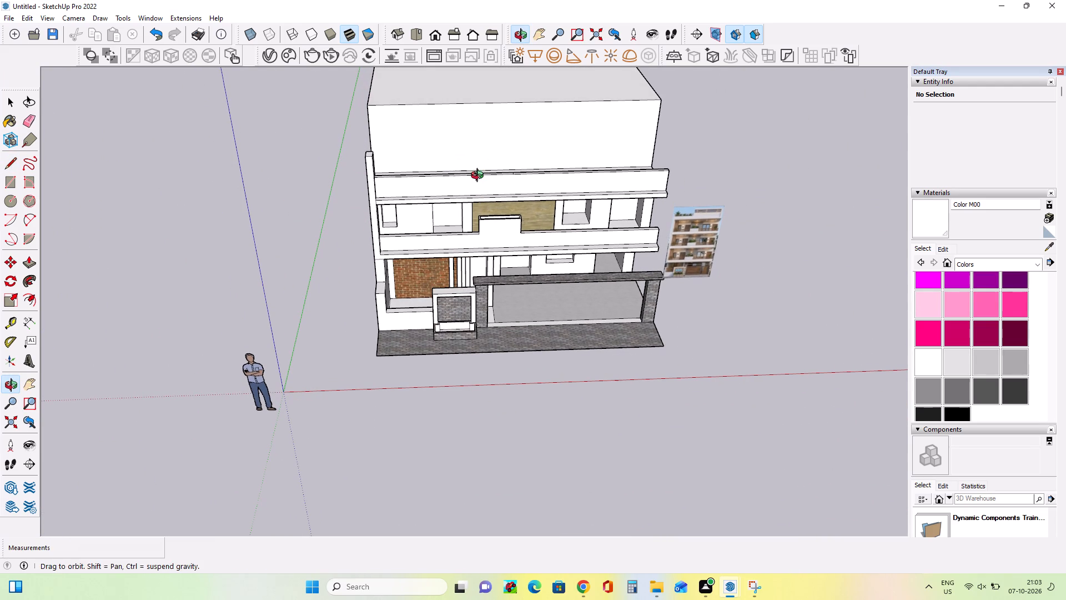
pyautogui.scroll(8, 480, 170)
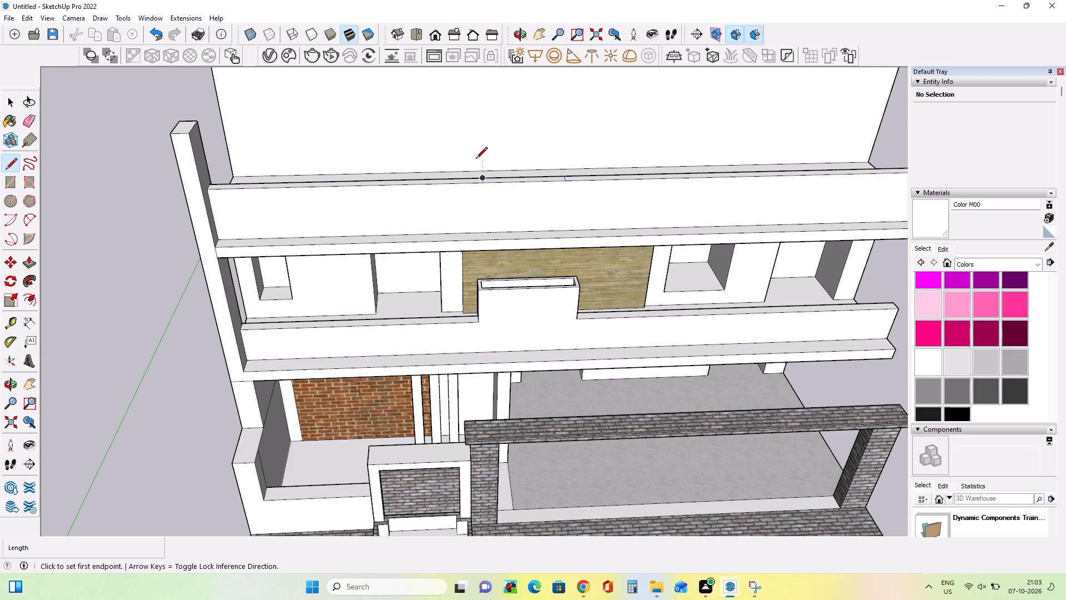
pyautogui.click(481, 173)
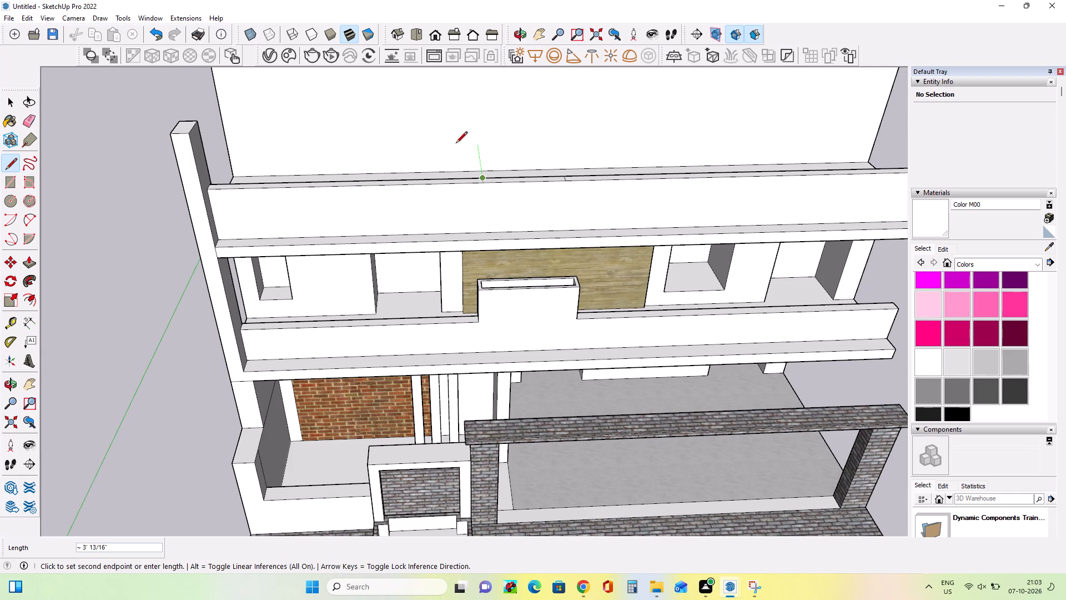
pyautogui.click(11, 181)
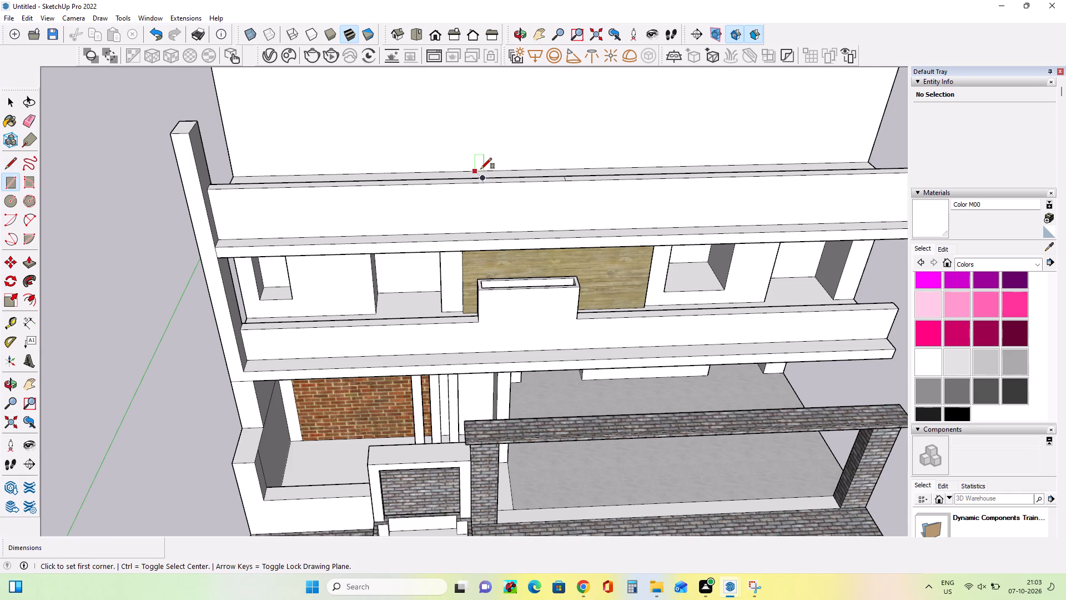
pyautogui.click(484, 170)
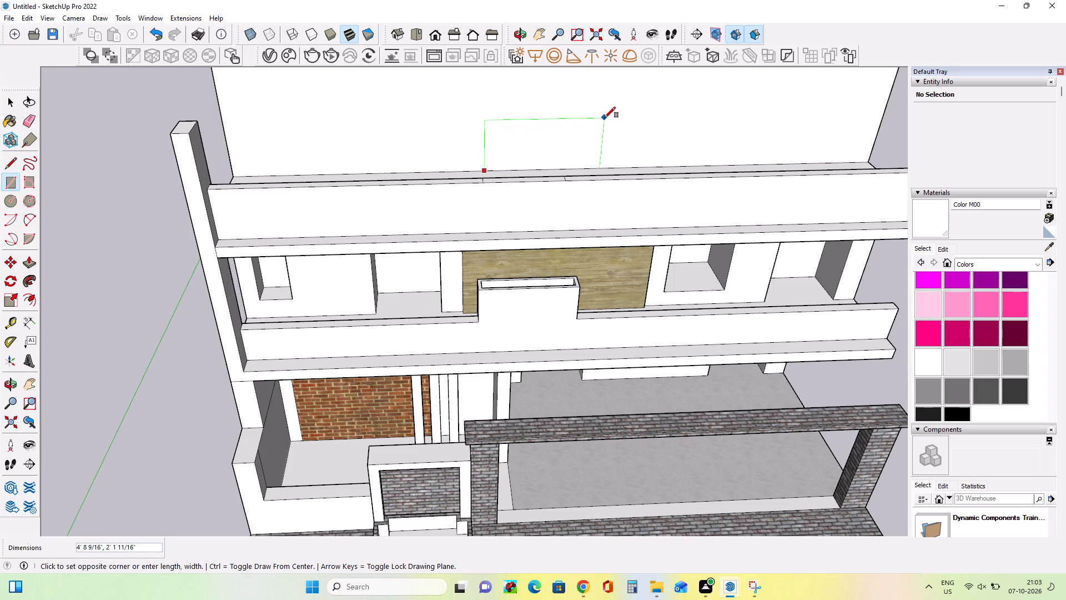
pyautogui.scroll(-13, 605, 118)
pyautogui.scroll(8, 622, 100)
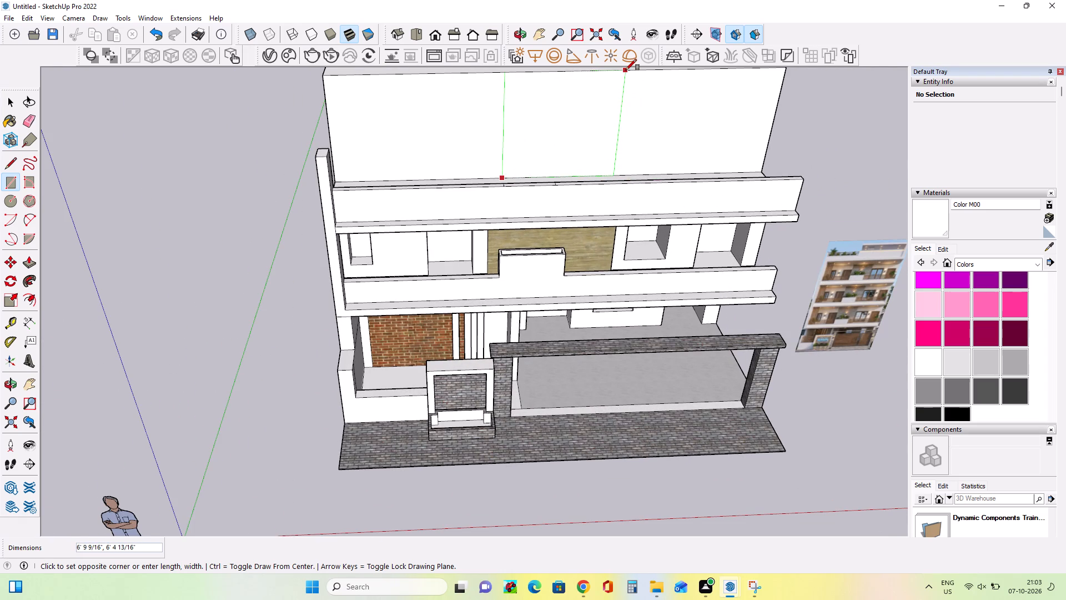
pyautogui.click(627, 70)
# Add a full-height rectangular strip about 4 1/2" wide along the left edge of the upper storey's central panel.
pyautogui.moveTo(666, 162); pyautogui.dragTo(614, 152, button='middle')
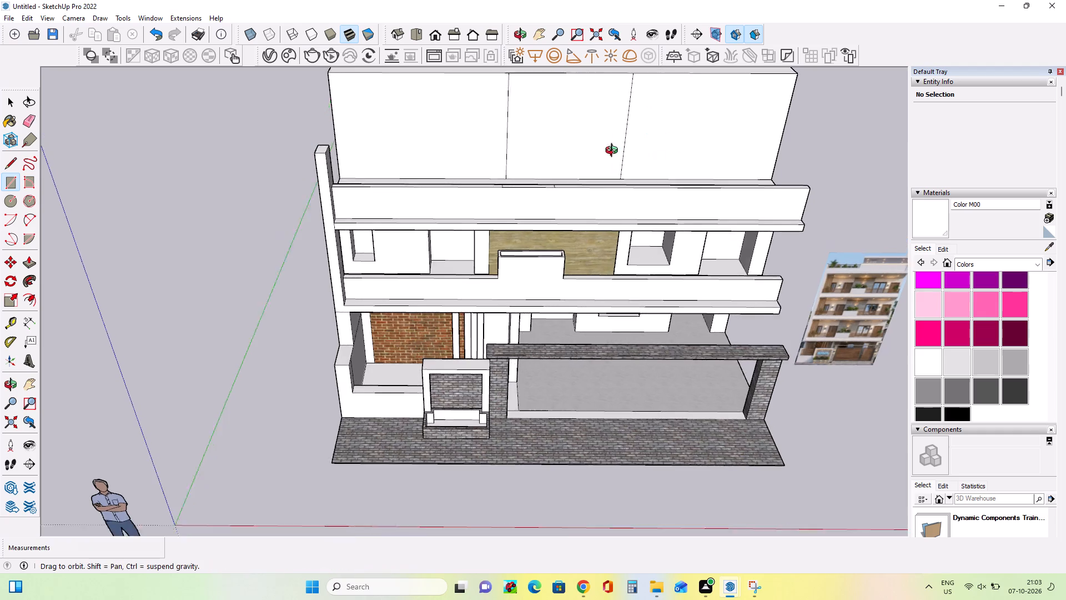
pyautogui.moveTo(614, 152); pyautogui.dragTo(596, 112, button='middle')
pyautogui.scroll(-3, 596, 112)
pyautogui.scroll(3, 531, 152)
pyautogui.moveTo(531, 152); pyautogui.dragTo(550, 148, button='middle')
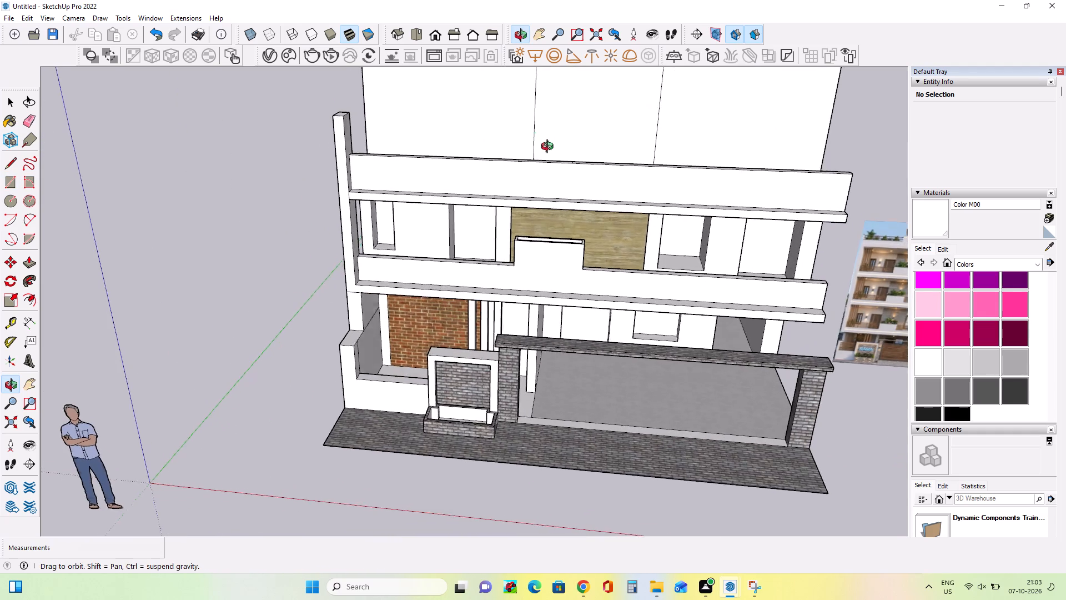
pyautogui.moveTo(550, 148); pyautogui.dragTo(619, 131, button='middle')
pyautogui.moveTo(619, 131); pyautogui.dragTo(580, 136, button='middle')
pyautogui.scroll(-7, 568, 139)
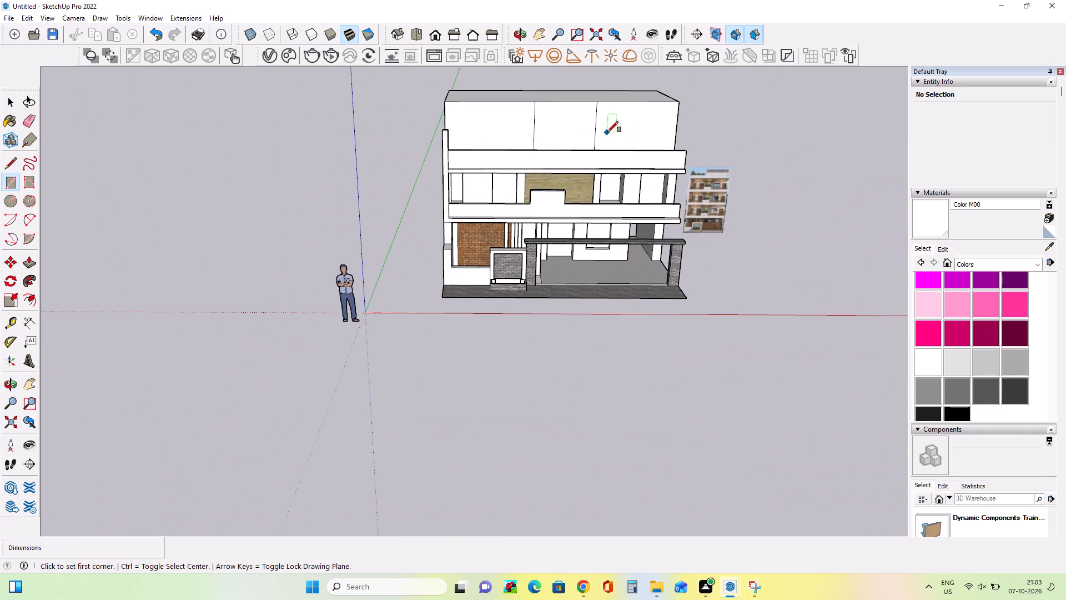
pyautogui.scroll(3, 607, 130)
pyautogui.scroll(8, 509, 153)
pyautogui.moveTo(510, 163); pyautogui.dragTo(524, 220, button='middle')
pyautogui.scroll(-2, 524, 220)
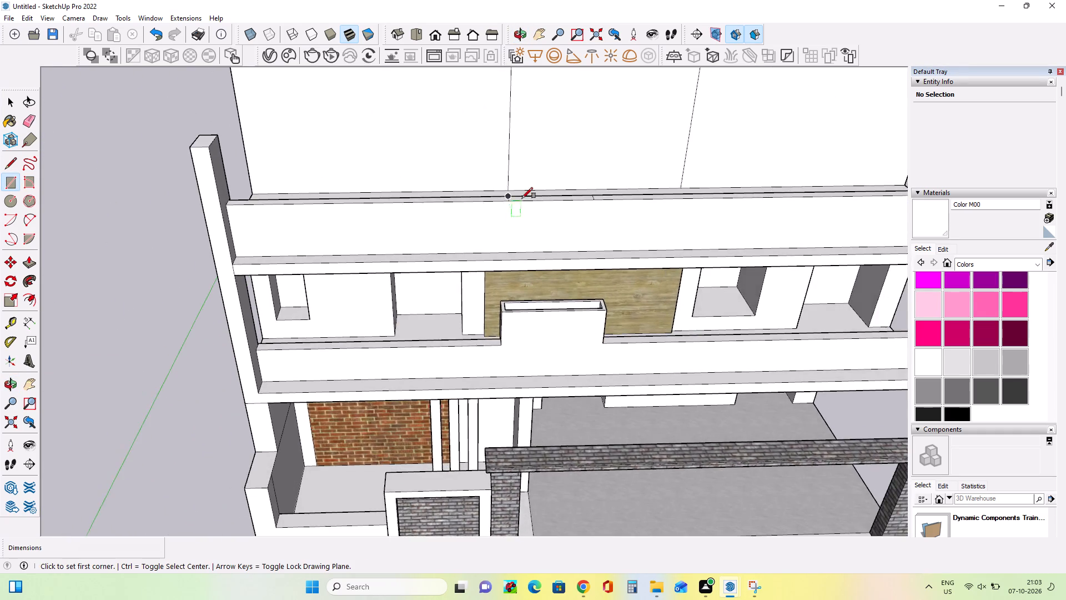
pyautogui.scroll(-8, 522, 198)
pyautogui.scroll(1, 527, 183)
pyautogui.scroll(-2, 527, 183)
pyautogui.scroll(10, 525, 117)
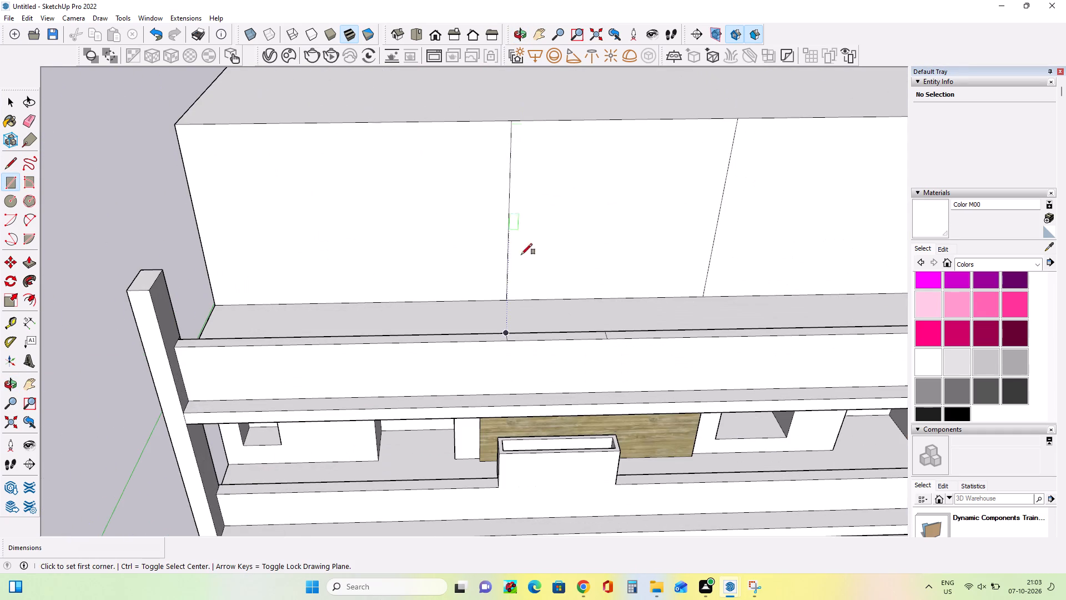
pyautogui.click(506, 301)
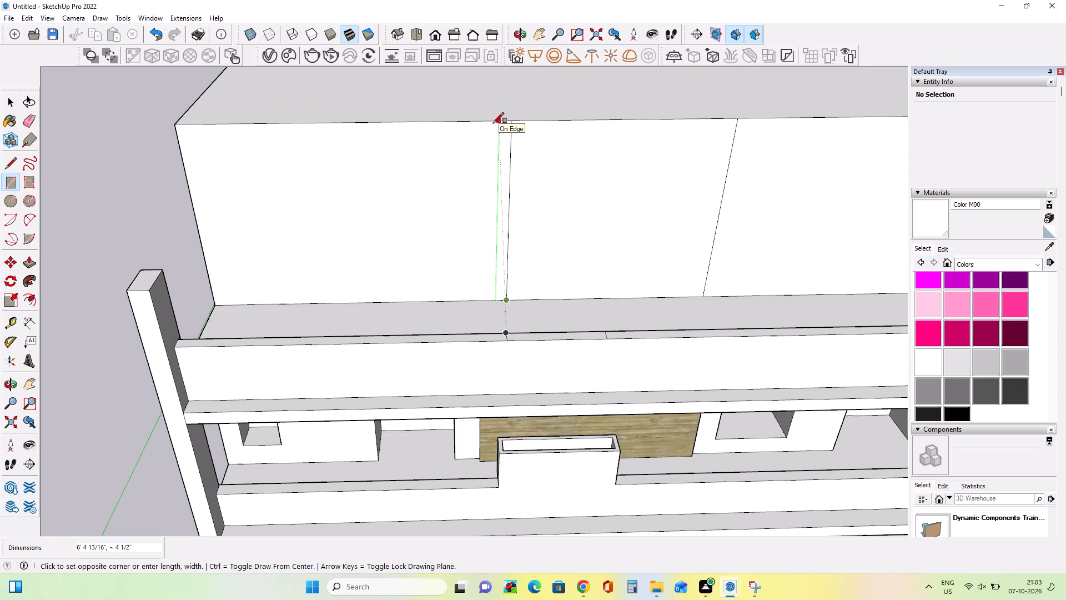
pyautogui.click(493, 124)
# Erase the edge between the narrow strip and the central panel to merge them into one face.
pyautogui.scroll(-11, 502, 196)
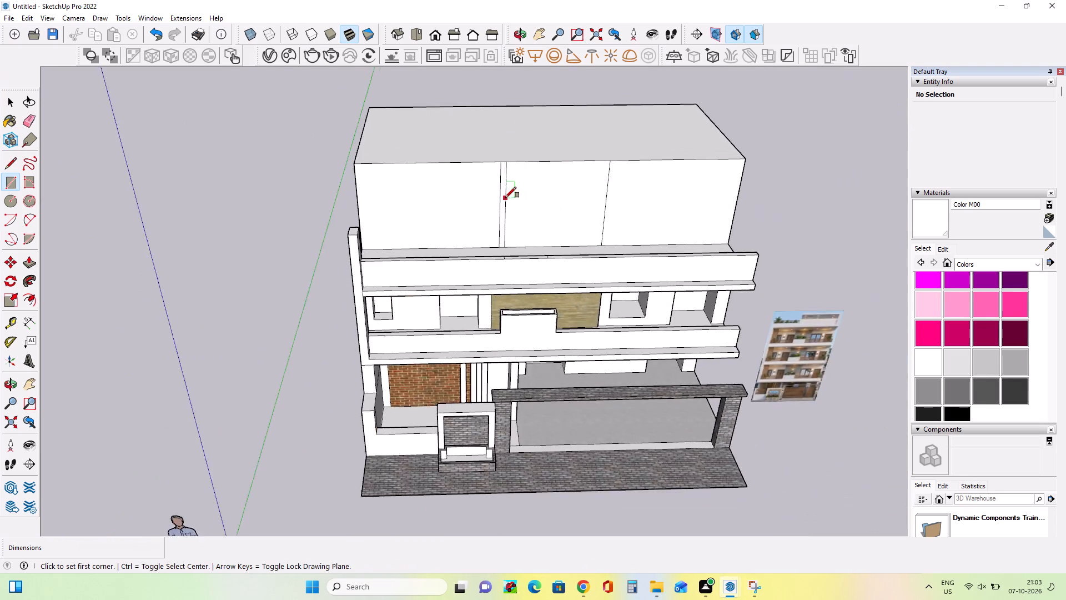
pyautogui.scroll(-2, 505, 198)
pyautogui.moveTo(576, 272); pyautogui.dragTo(556, 219, button='middle')
pyautogui.scroll(2, 419, 151)
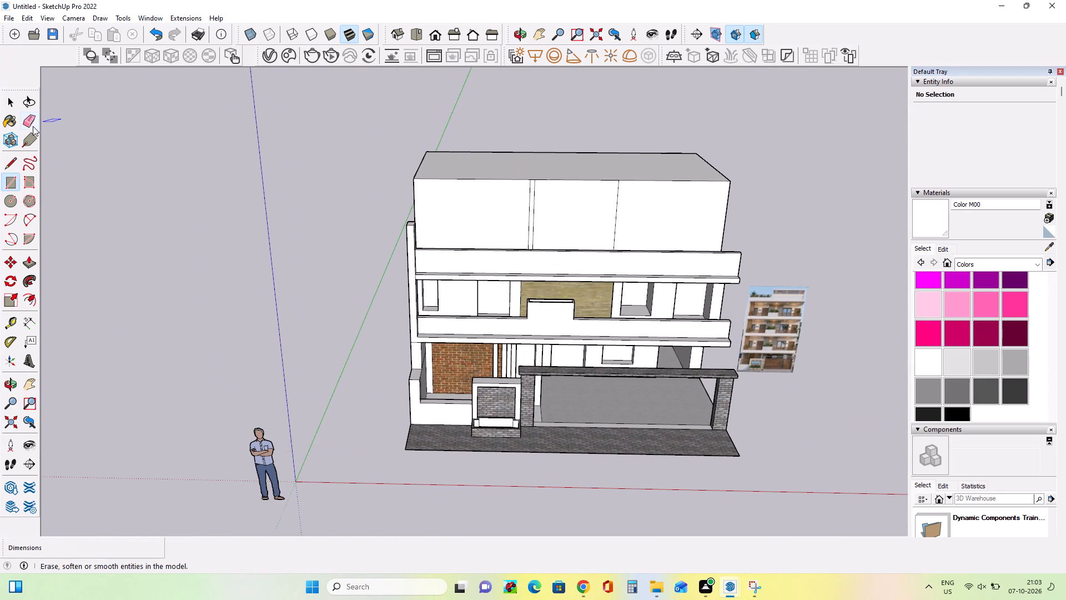
pyautogui.click(31, 121)
pyautogui.click(534, 209)
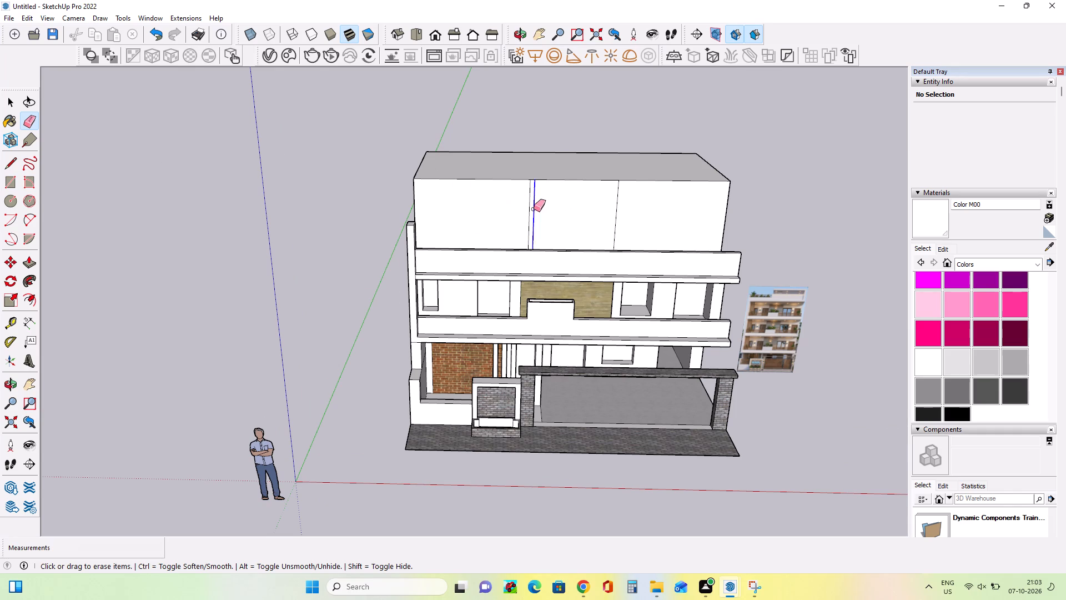
# Push/Pull the upper storey's central panel by about 2 7/16" to offset it from the flanking walls.
pyautogui.click(28, 265)
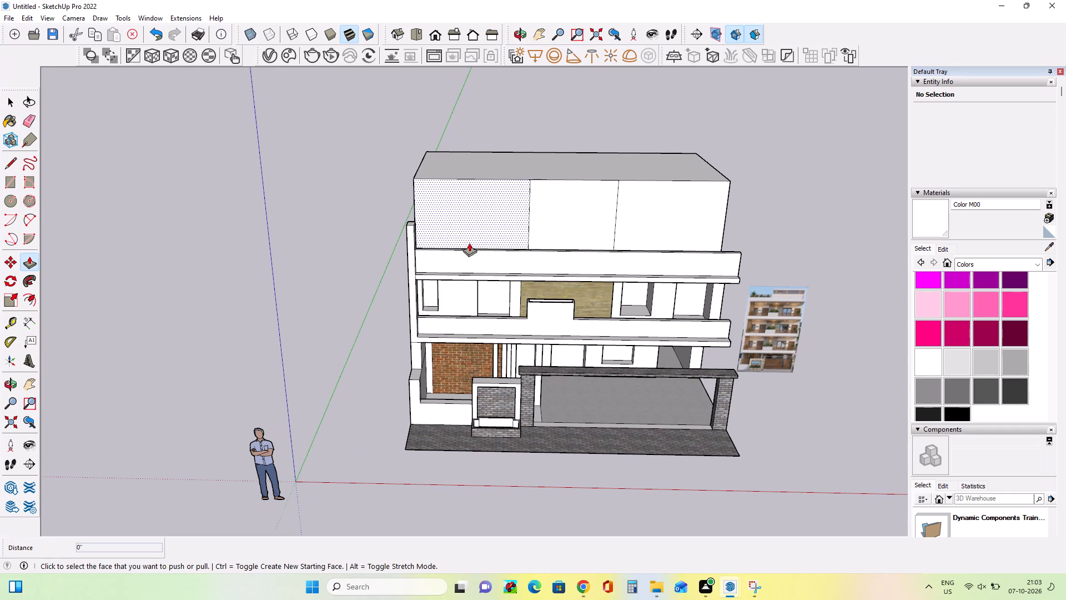
pyautogui.click(580, 217)
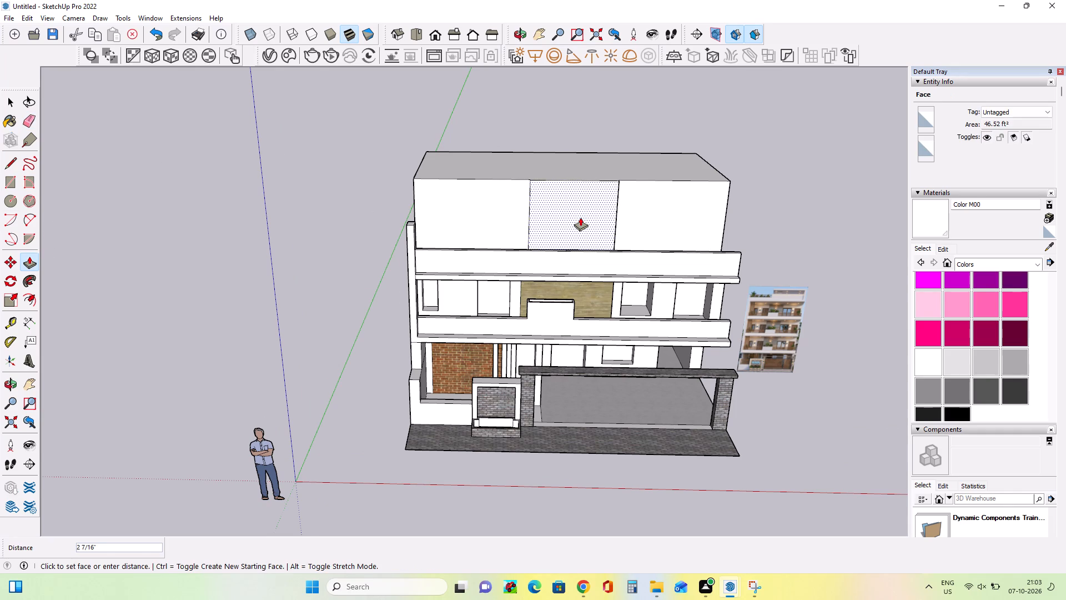
pyautogui.click(580, 217)
pyautogui.moveTo(482, 212); pyautogui.dragTo(579, 238, button='middle')
pyautogui.scroll(3, 498, 251)
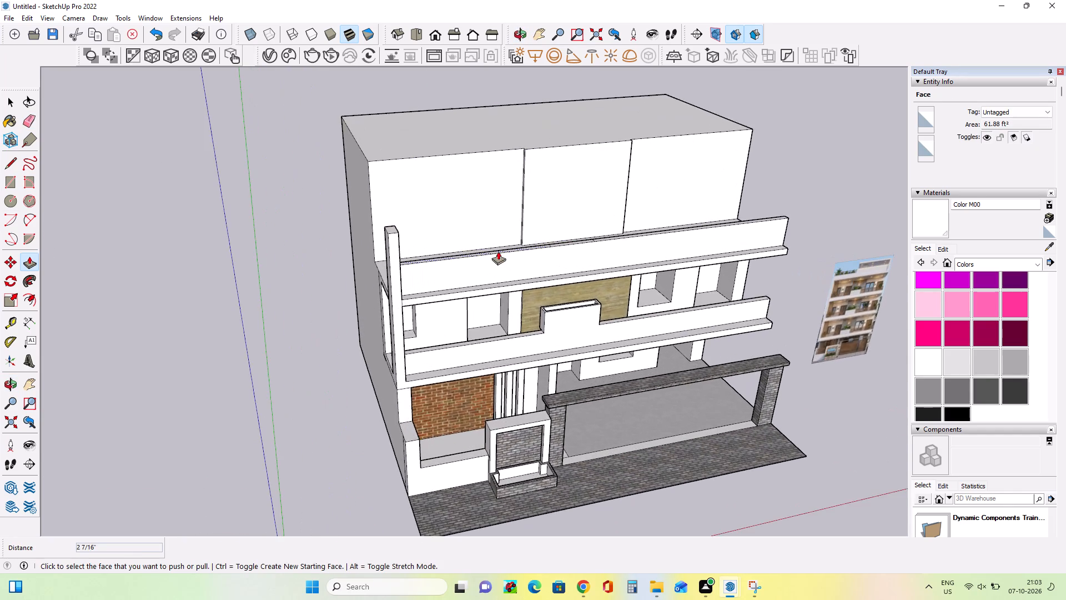
pyautogui.moveTo(496, 251); pyautogui.dragTo(401, 243, button='middle')
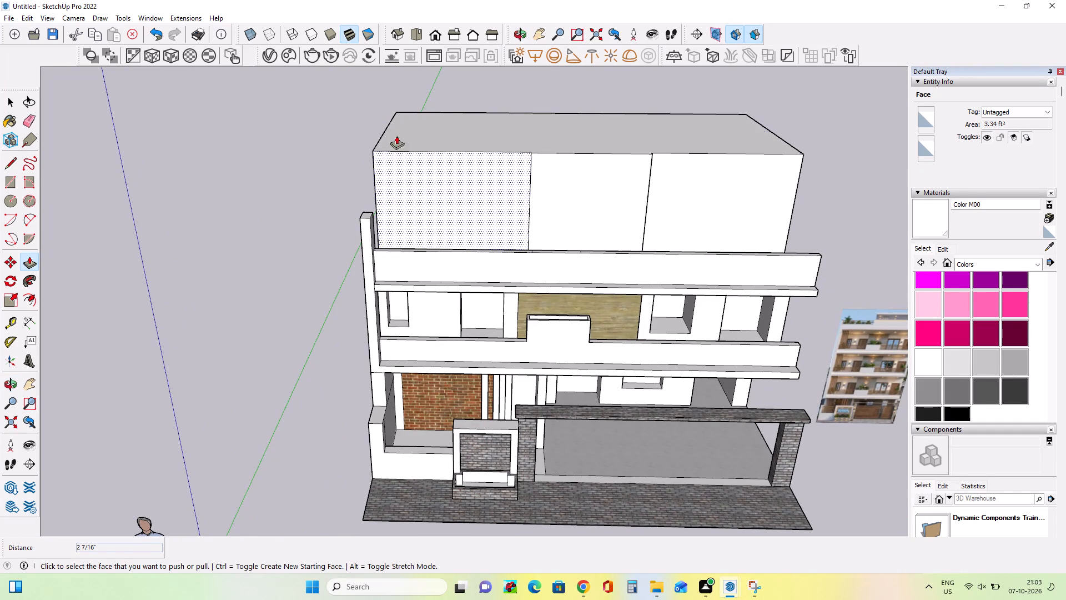
# Draw a narrow window rectangle about 3' 10" high by 1' 4" wide near the left end of the upper storey's front wall.
pyautogui.click(8, 187)
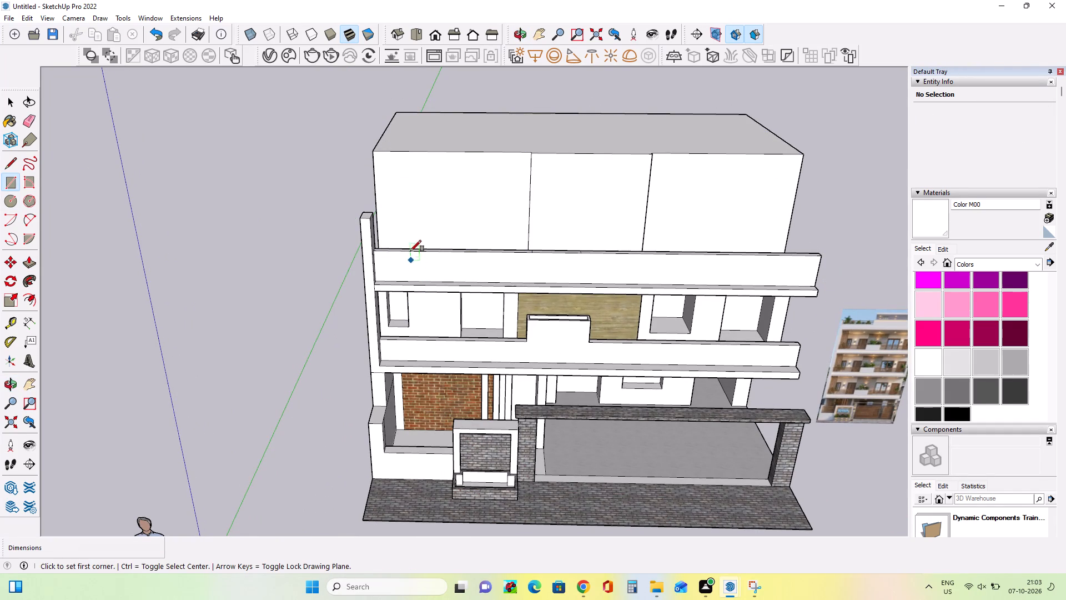
pyautogui.moveTo(399, 264); pyautogui.dragTo(420, 277, button='middle')
pyautogui.moveTo(391, 303); pyautogui.dragTo(393, 339, button='middle')
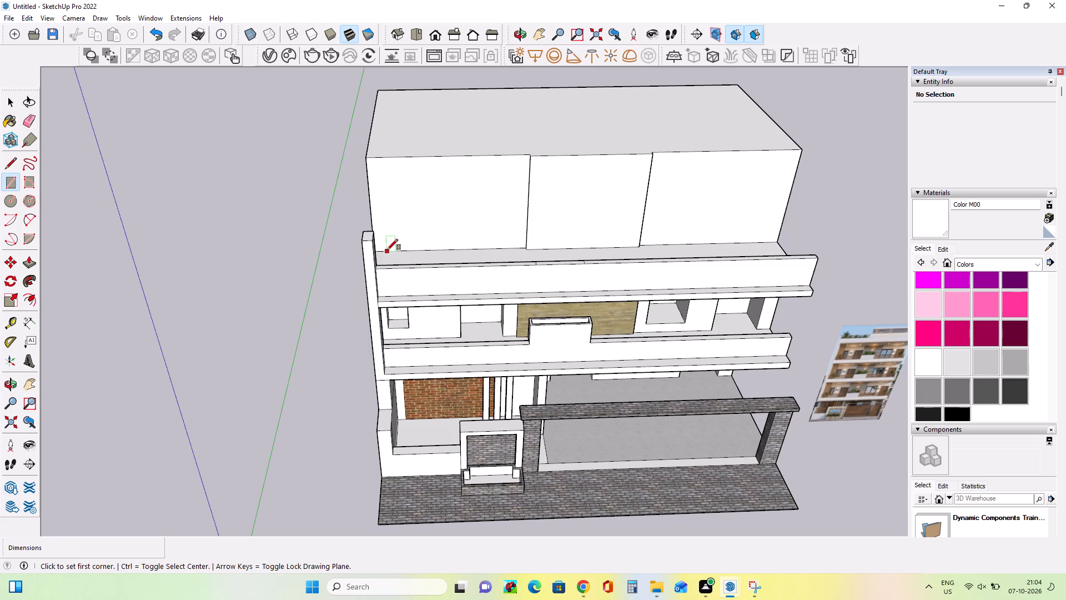
pyautogui.click(387, 241)
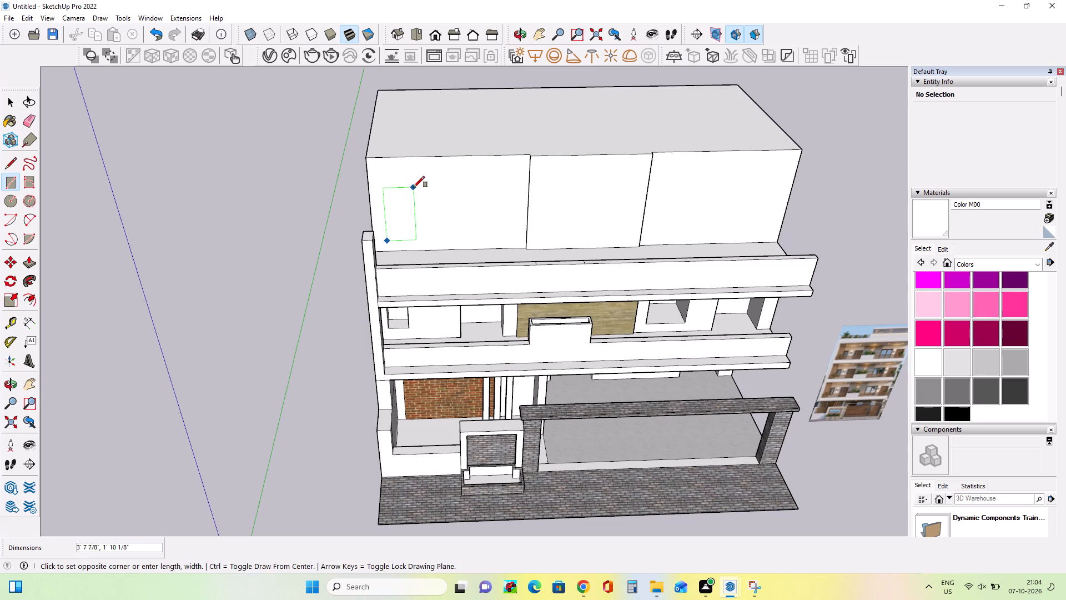
pyautogui.click(405, 185)
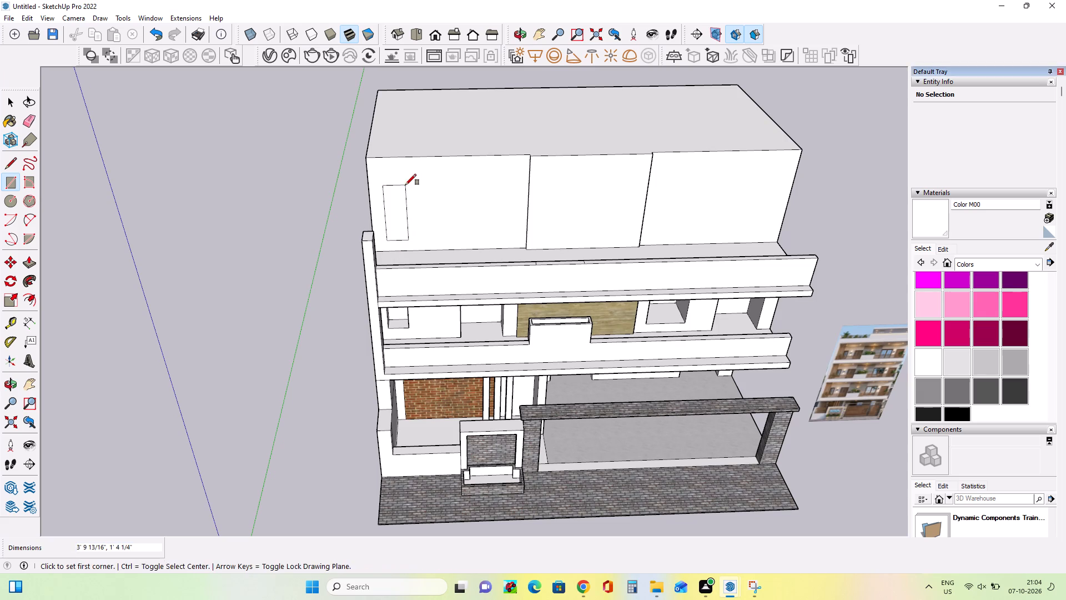
# Draw a door rectangle about 3' wide by 4' 7" high at the base of the upper storey's left wall section, beside the central panel.
pyautogui.moveTo(464, 275); pyautogui.dragTo(421, 182, button='middle')
pyautogui.moveTo(423, 227); pyautogui.dragTo(452, 194, button='middle')
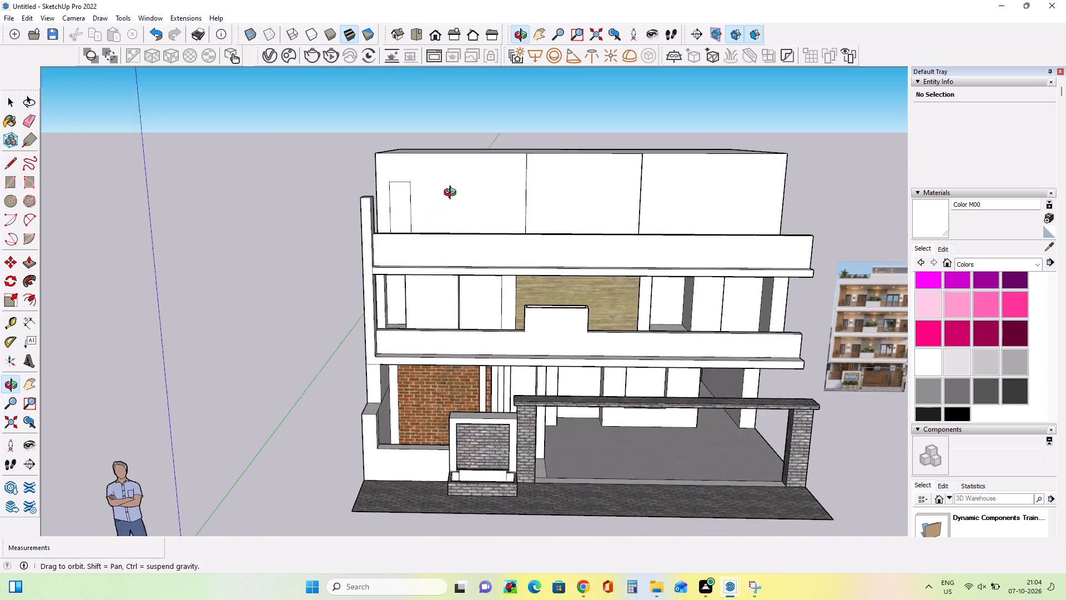
pyautogui.moveTo(452, 194); pyautogui.dragTo(468, 179, button='middle')
pyautogui.moveTo(480, 238); pyautogui.dragTo(461, 314, button='middle')
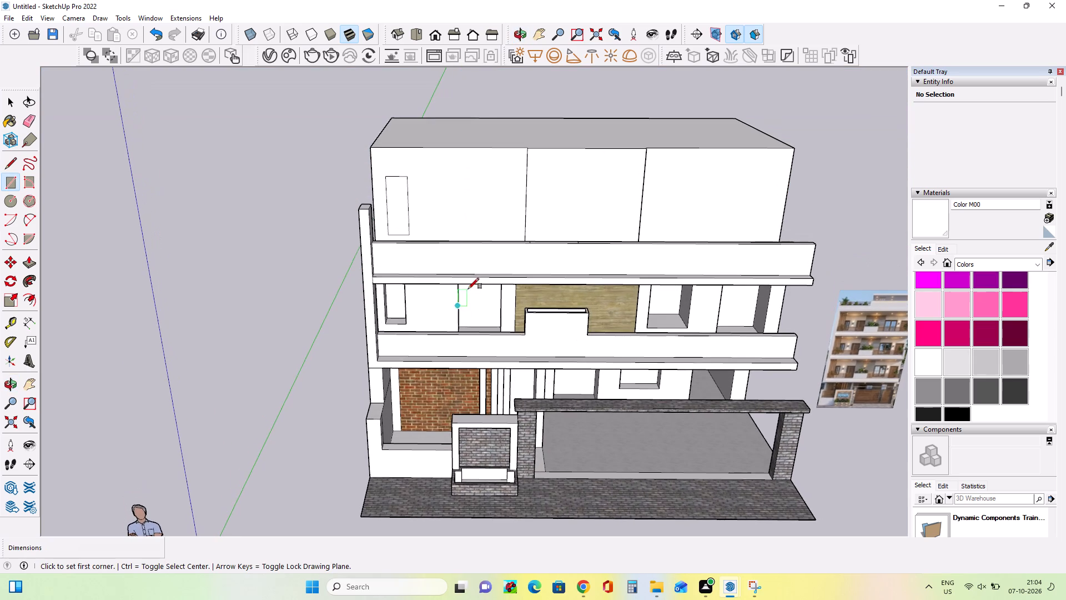
pyautogui.moveTo(461, 230); pyautogui.dragTo(465, 282, button='middle')
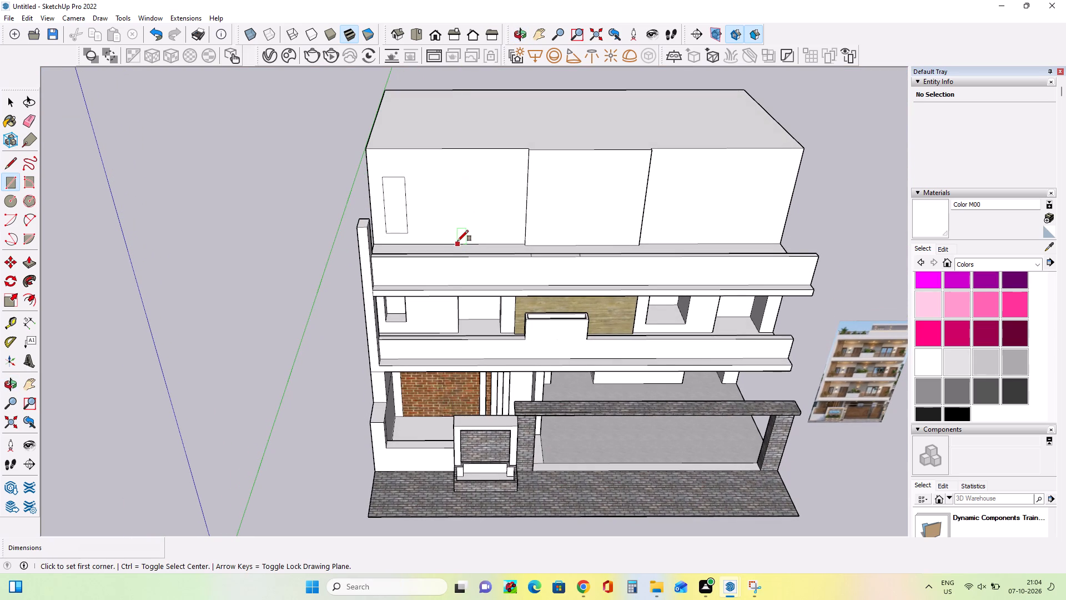
pyautogui.click(457, 241)
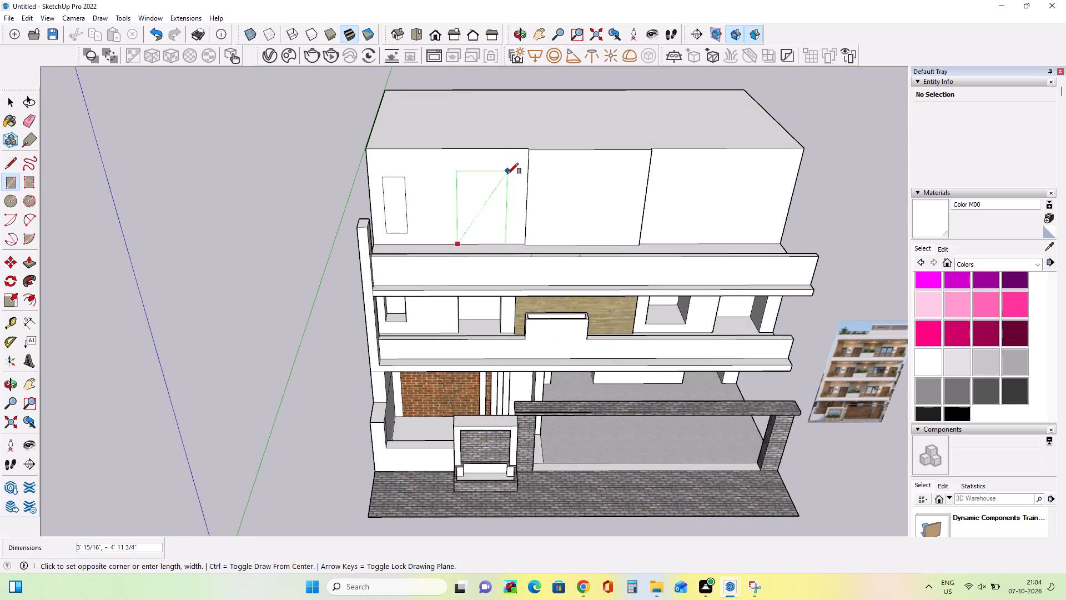
pyautogui.click(506, 177)
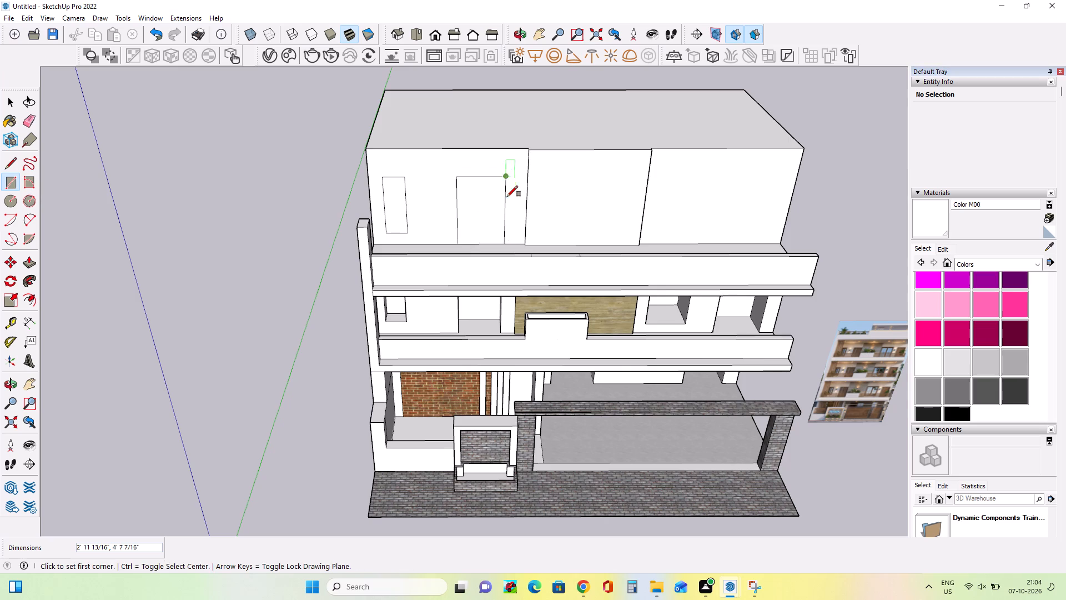
# Draw a narrow upright window rectangle on the upper storey's right wall section, near the central panel.
pyautogui.moveTo(510, 253); pyautogui.dragTo(447, 202, button='middle')
pyautogui.scroll(-7, 447, 202)
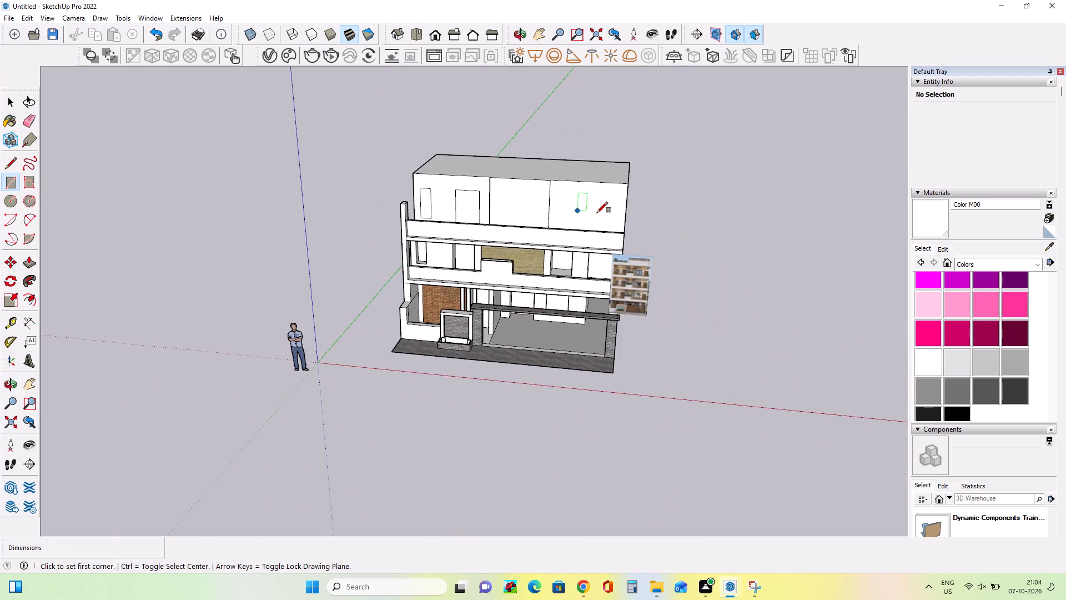
pyautogui.moveTo(594, 216); pyautogui.dragTo(538, 238, button='middle')
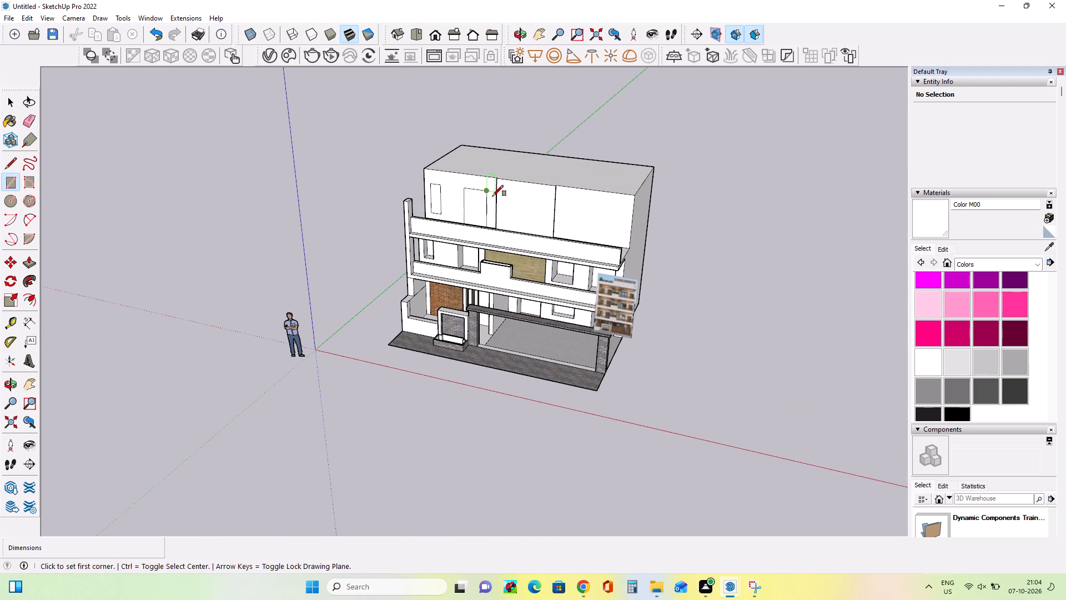
pyautogui.click(571, 204)
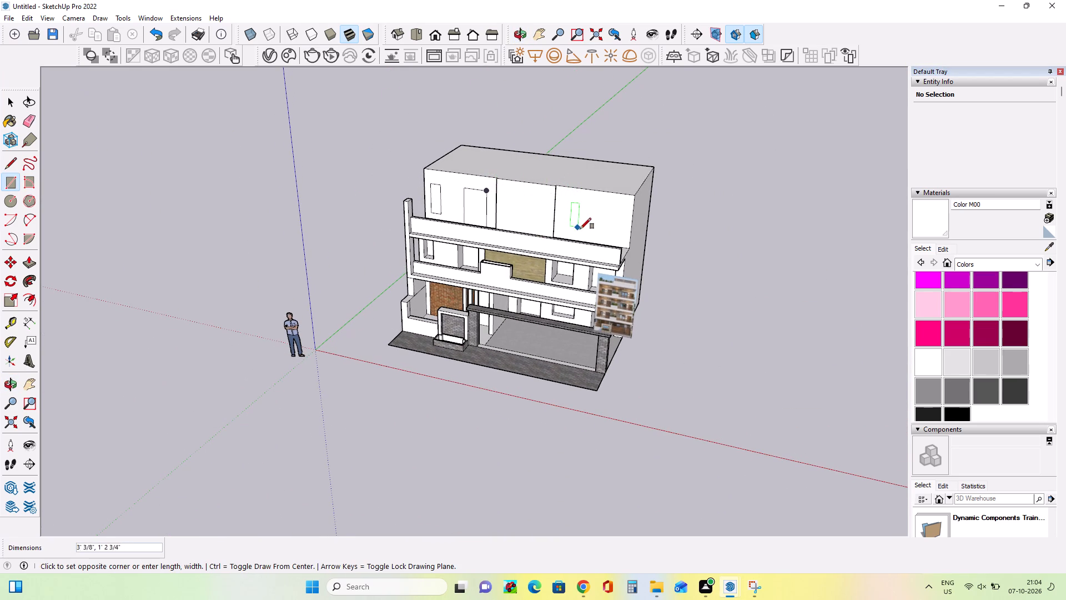
pyautogui.click(584, 236)
# Add an adjoining rectangle about 3' 11" high by 11" wide on the central-panel side of the right wall section's window outline.
pyautogui.moveTo(556, 265); pyautogui.dragTo(652, 249, button='middle')
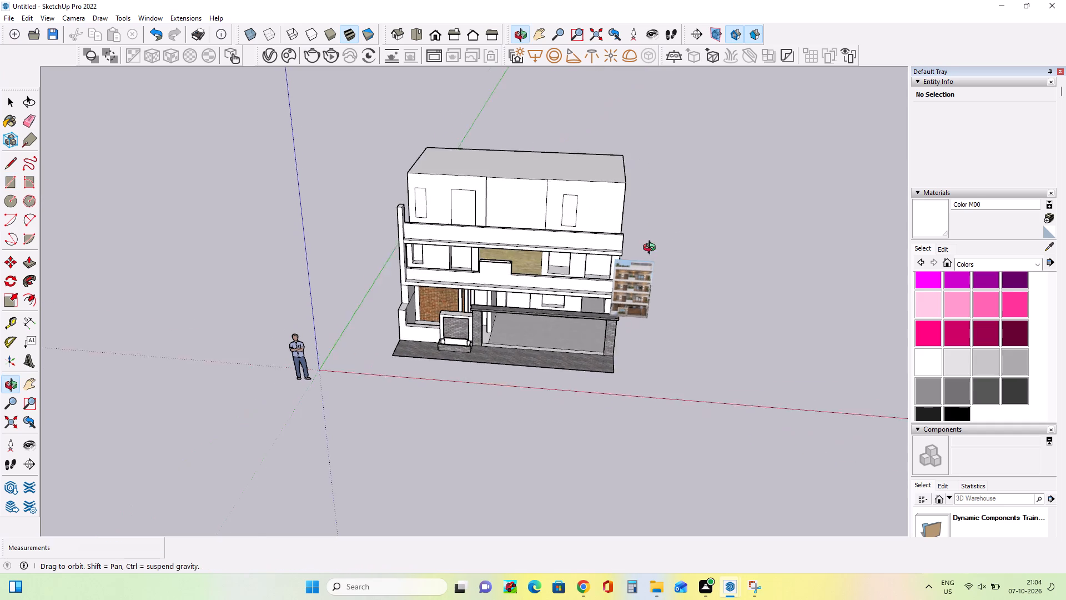
pyautogui.moveTo(652, 249); pyautogui.dragTo(675, 228, button='middle')
pyautogui.scroll(7, 552, 228)
pyautogui.moveTo(553, 231); pyautogui.dragTo(559, 259, button='middle')
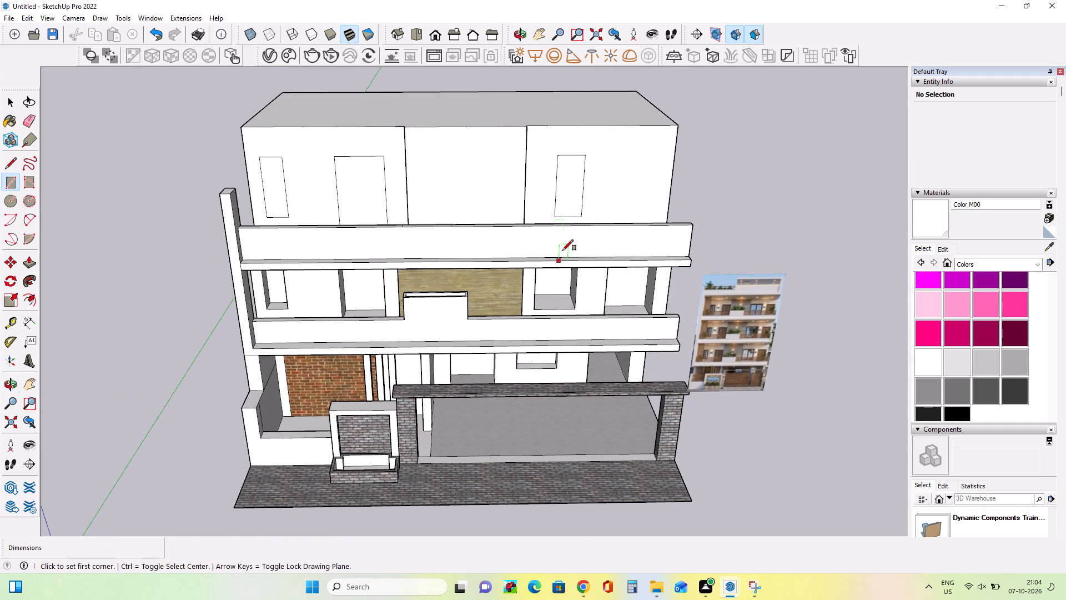
pyautogui.click(556, 156)
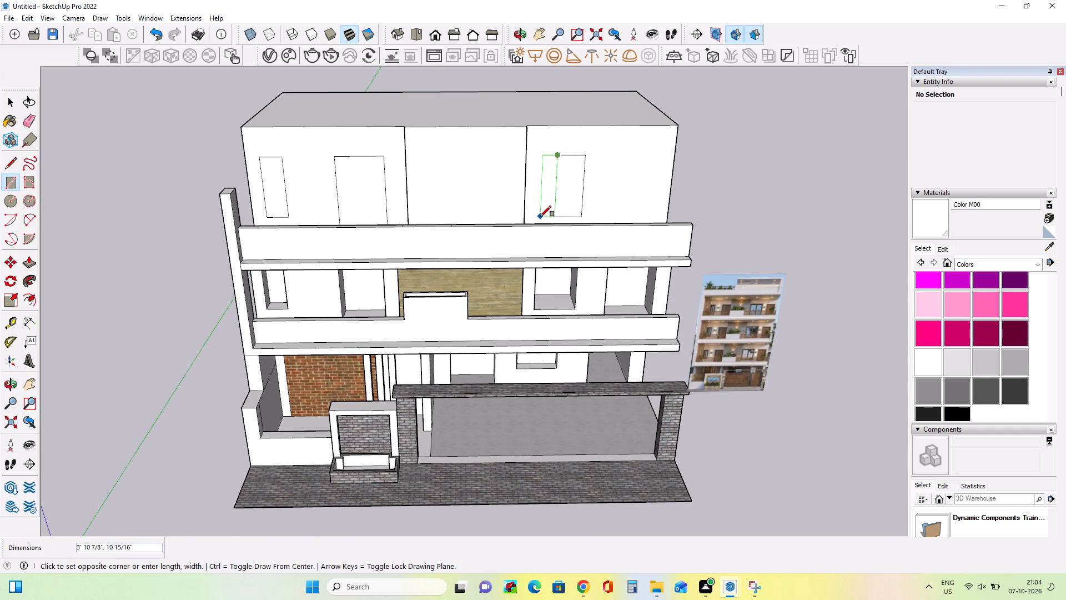
pyautogui.click(540, 217)
# Draw a door rectangle about 2' 10" wide by 4' 7" high at the base of the upper storey's right wall section, near its outer end.
pyautogui.moveTo(581, 212); pyautogui.dragTo(565, 213, button='middle')
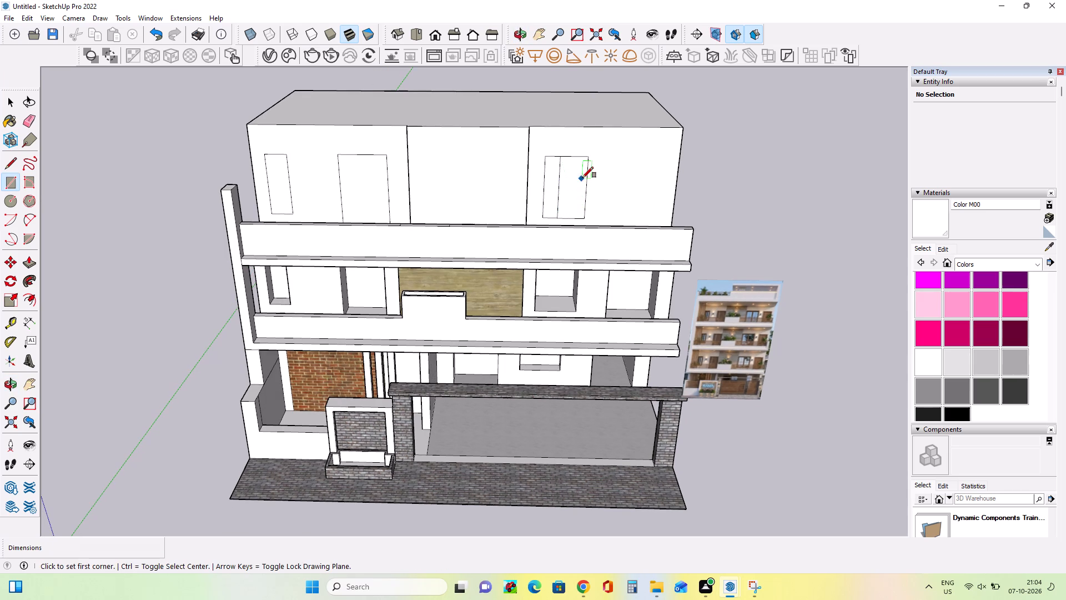
pyautogui.moveTo(668, 206); pyautogui.dragTo(579, 232, button='middle')
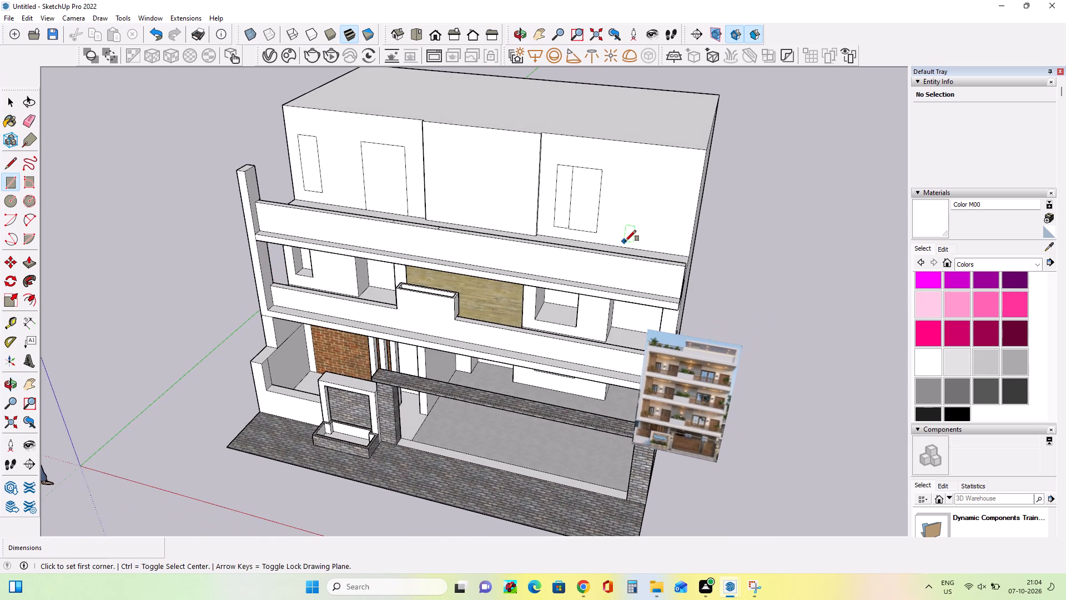
pyautogui.moveTo(679, 247); pyautogui.dragTo(685, 261, button='middle')
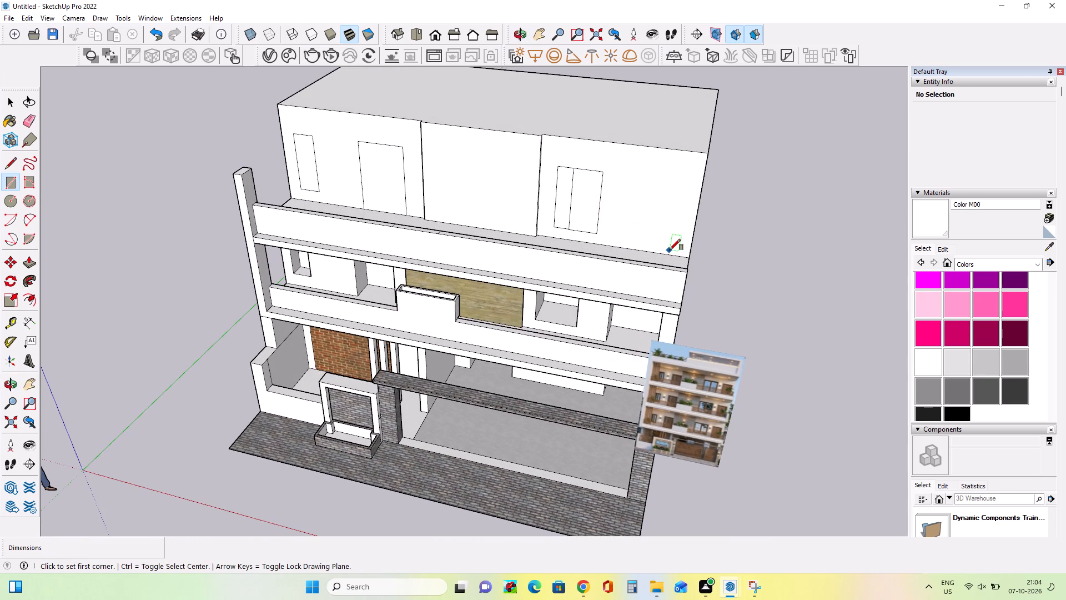
pyautogui.click(671, 253)
pyautogui.click(630, 184)
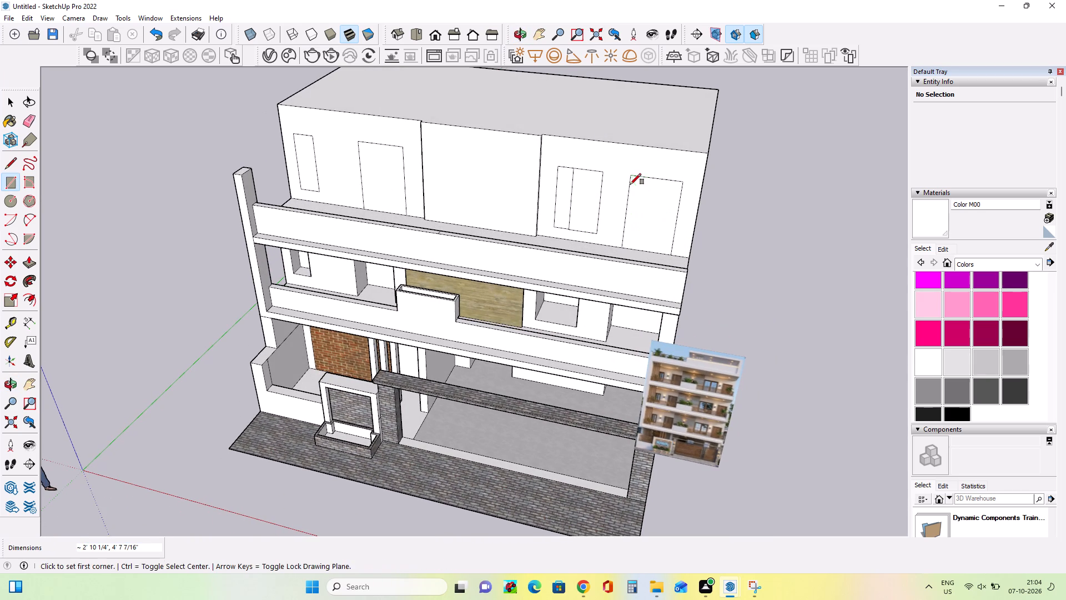
# Erase the dividing edge inside the right wall section's window outline to merge its two rectangles into one face.
pyautogui.moveTo(616, 244); pyautogui.dragTo(660, 146, button='middle')
pyautogui.moveTo(616, 174); pyautogui.dragTo(622, 196, button='middle')
pyautogui.scroll(-1, 622, 196)
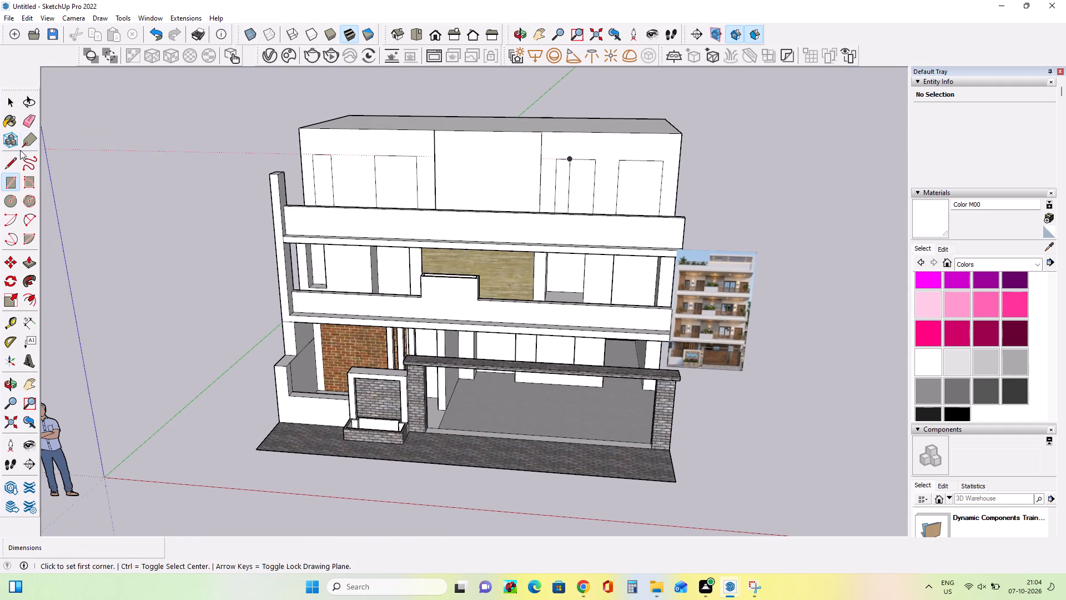
pyautogui.click(29, 116)
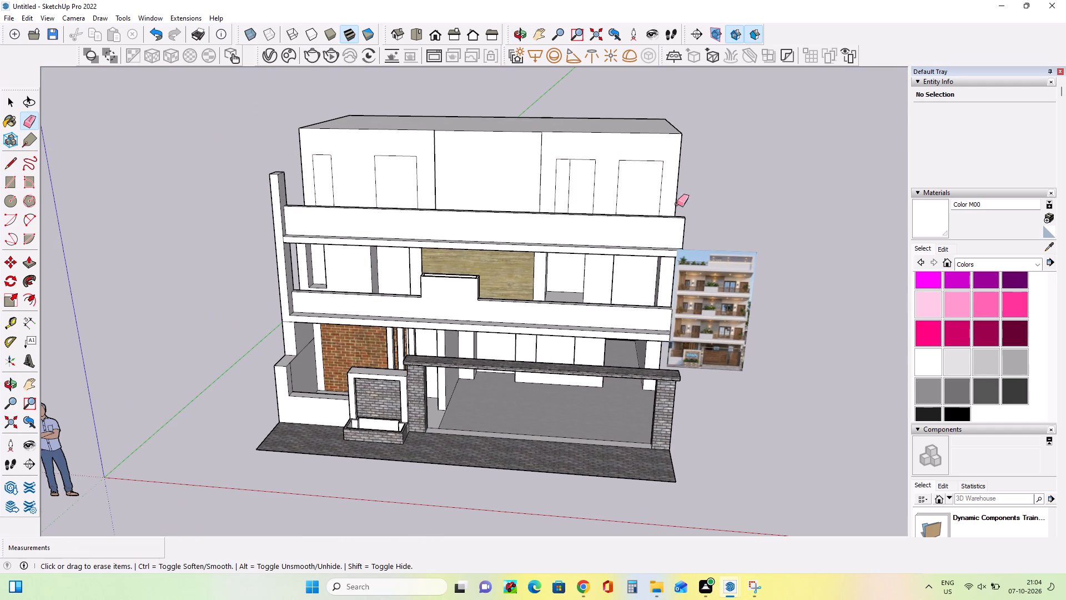
pyautogui.click(570, 188)
# Push/Pull the left wall section's narrow window and door faces inward, recessing the door about 1' 2".
pyautogui.moveTo(619, 226); pyautogui.dragTo(626, 232, button='middle')
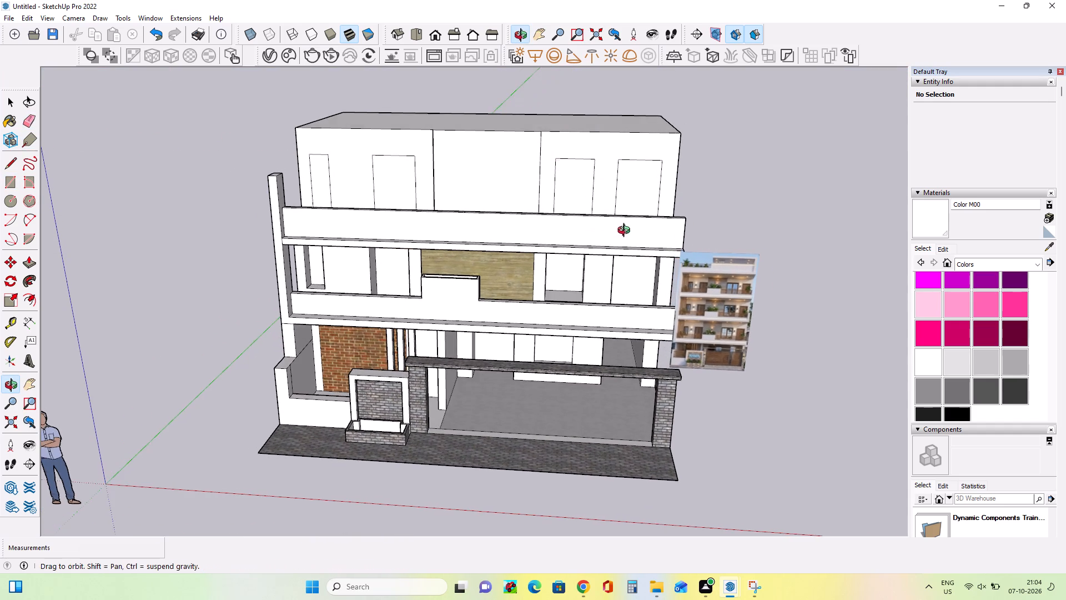
pyautogui.moveTo(626, 232); pyautogui.dragTo(645, 232, button='middle')
pyautogui.moveTo(589, 202); pyautogui.dragTo(595, 217, button='middle')
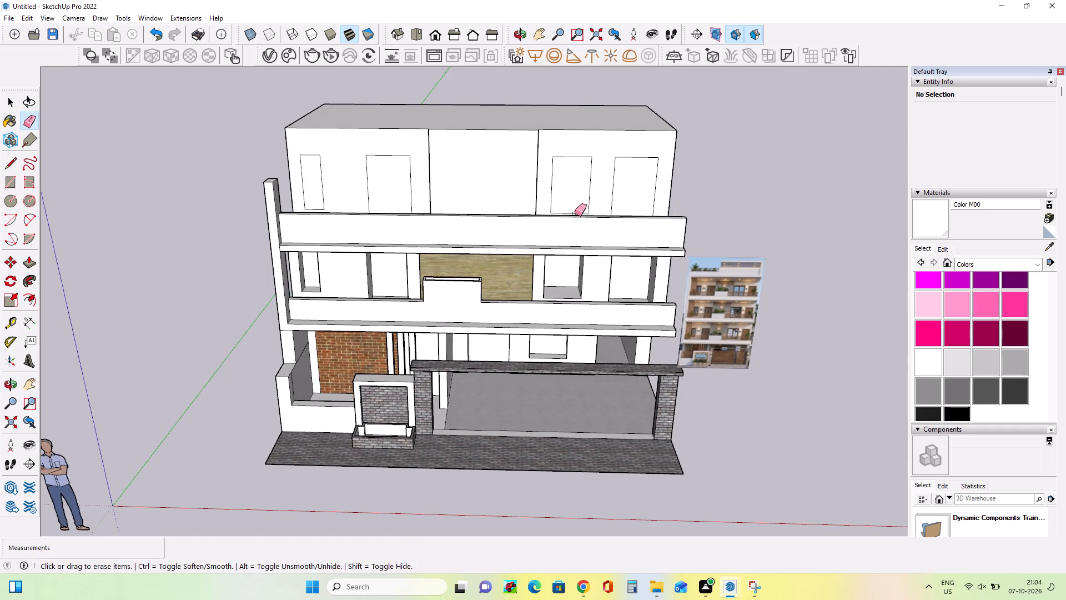
pyautogui.moveTo(566, 233); pyautogui.dragTo(556, 183, button='middle')
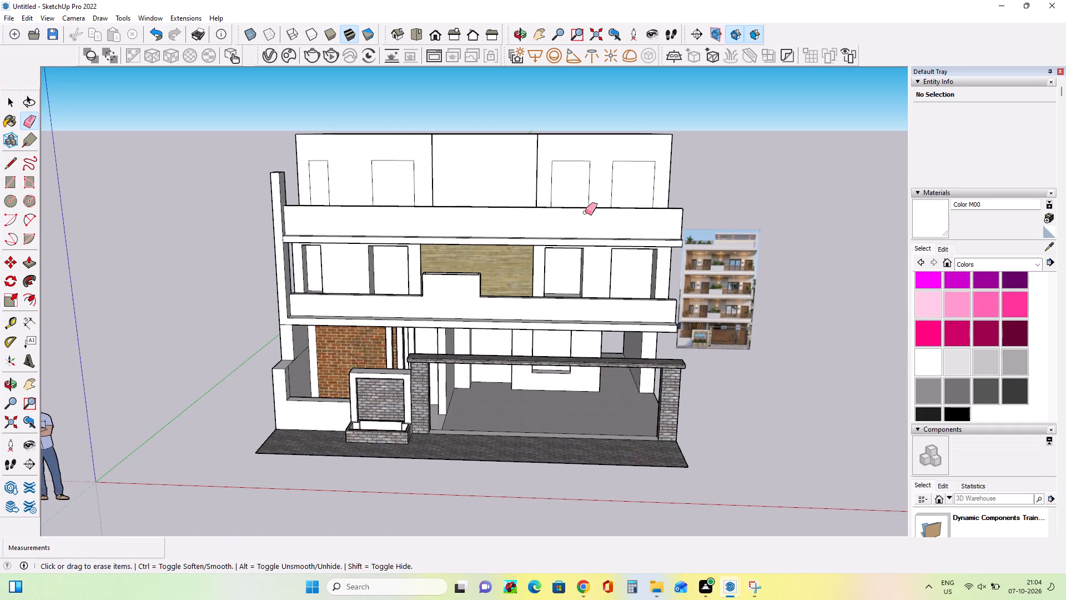
pyautogui.moveTo(585, 212); pyautogui.dragTo(576, 217, button='middle')
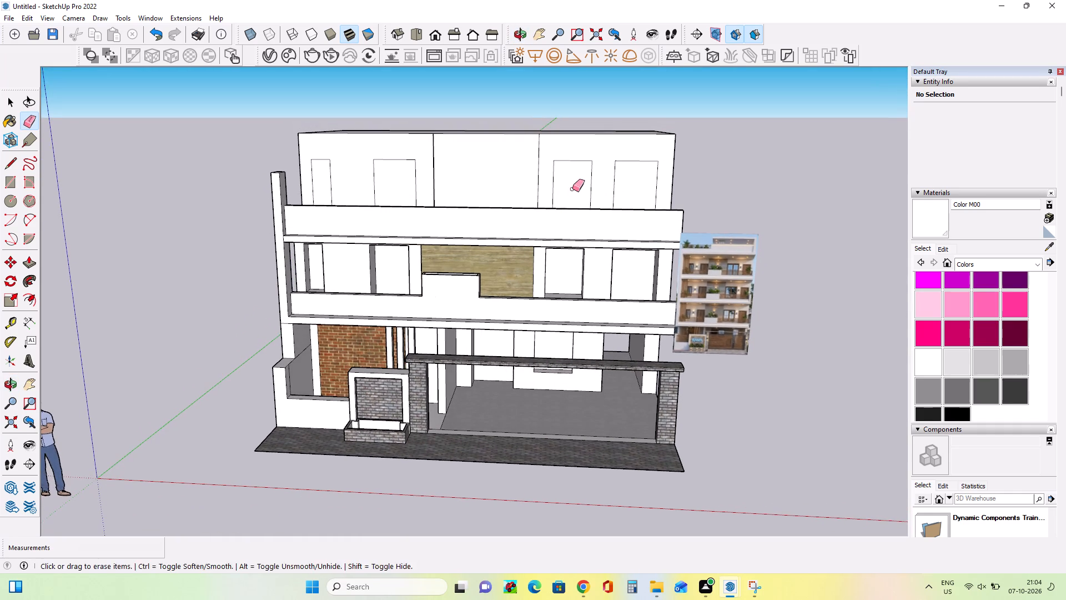
pyautogui.moveTo(572, 189); pyautogui.dragTo(573, 202, button='middle')
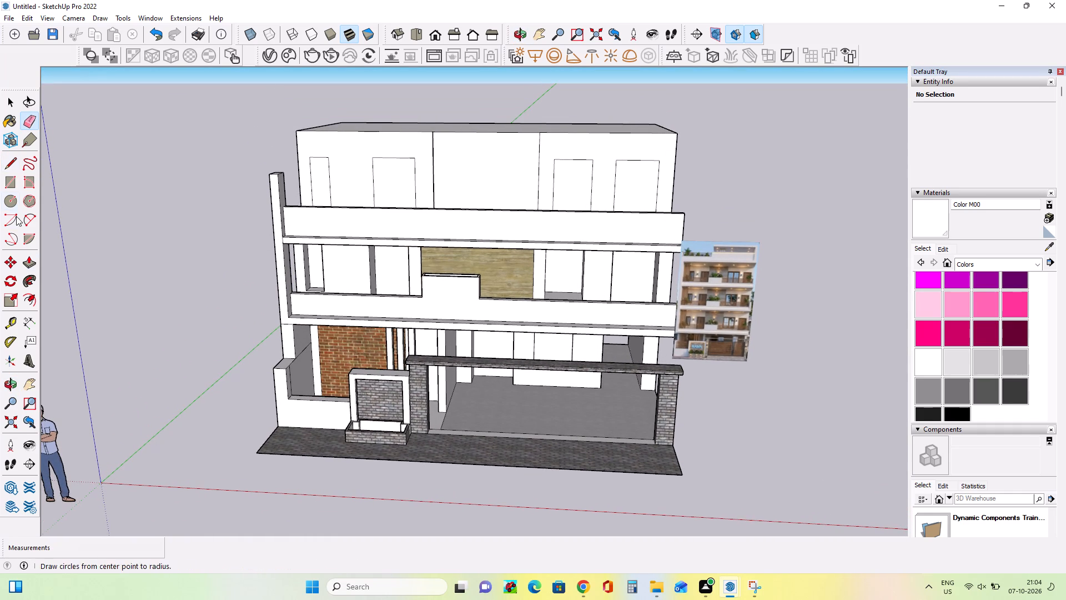
pyautogui.click(24, 266)
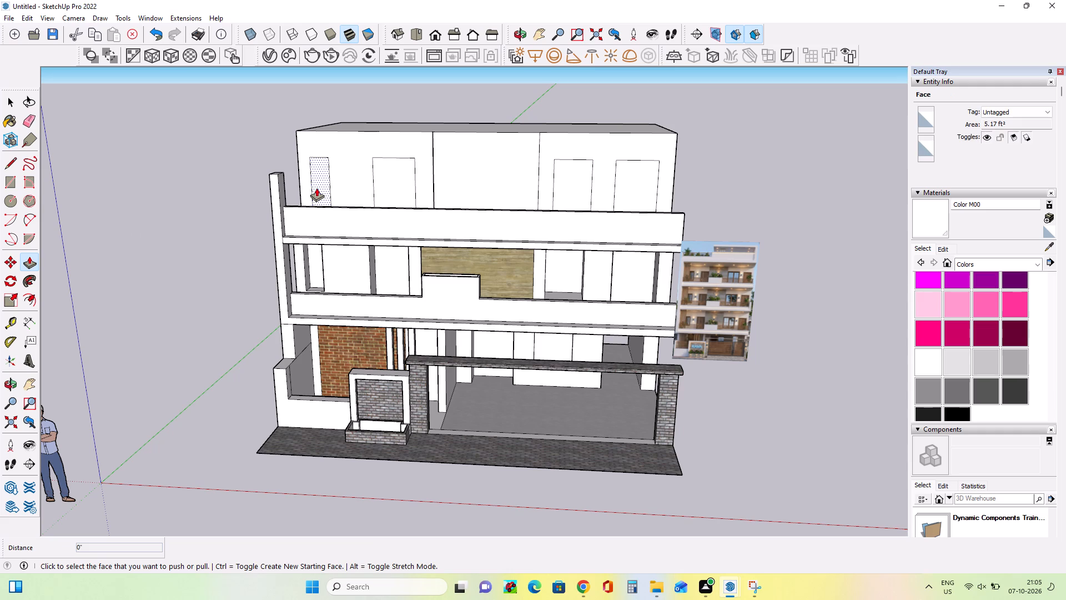
pyautogui.click(317, 188)
pyautogui.click(320, 184)
pyautogui.click(383, 176)
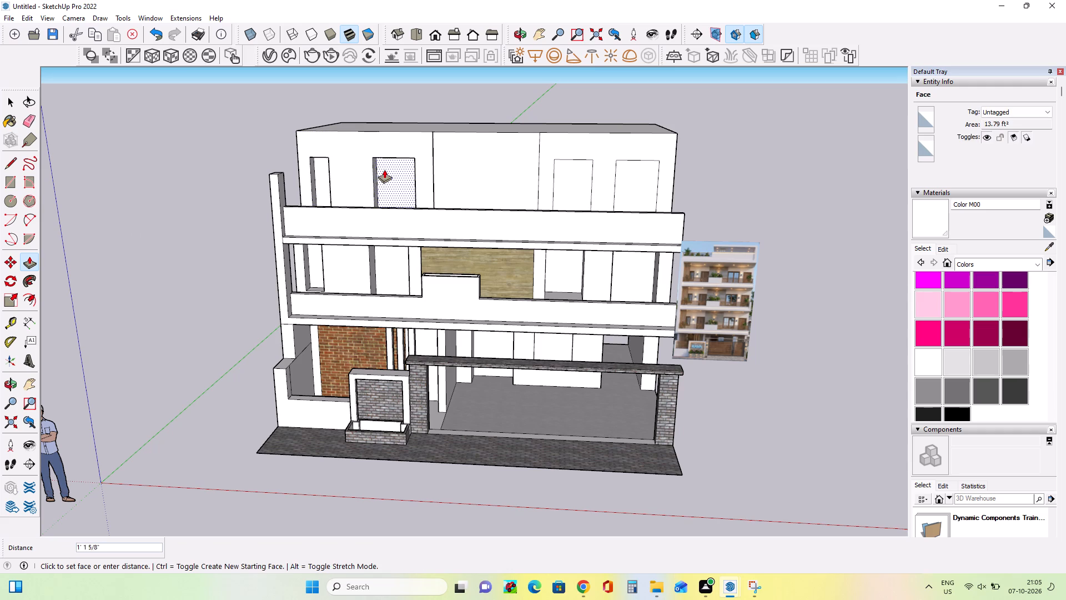
pyautogui.click(384, 169)
# Push/Pull the right wall section's openings inward, the window about 4' 4" and the door about 5' 5".
pyautogui.click(572, 183)
pyautogui.click(572, 176)
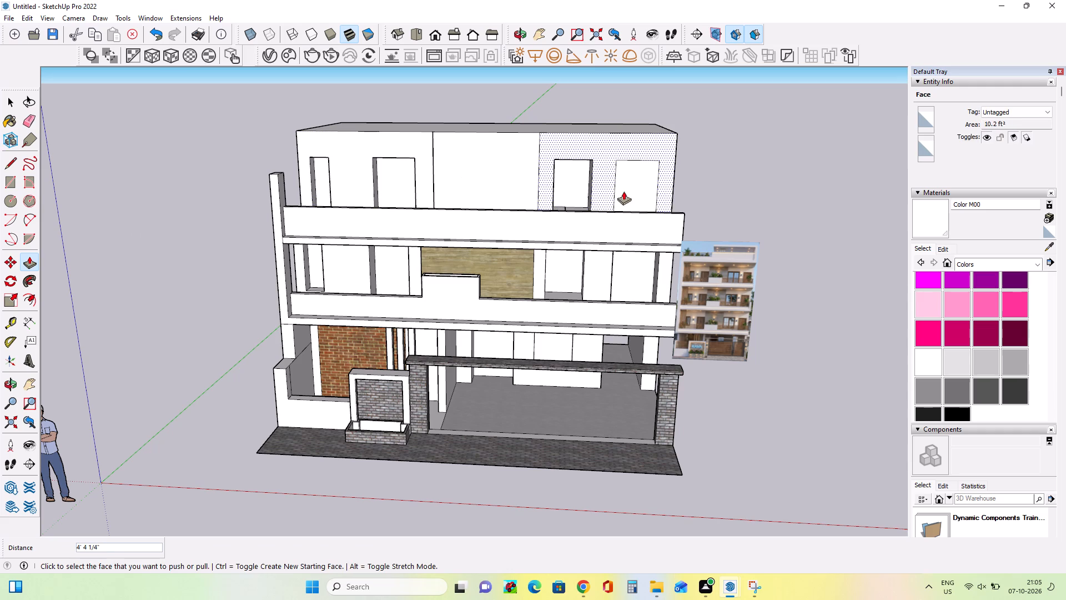
pyautogui.click(630, 192)
pyautogui.click(629, 177)
# Push/Pull the left jamb of the left wall section's door outward by about 7" to widen the opening.
pyautogui.moveTo(492, 269); pyautogui.dragTo(519, 289, button='middle')
pyautogui.scroll(-3, 519, 289)
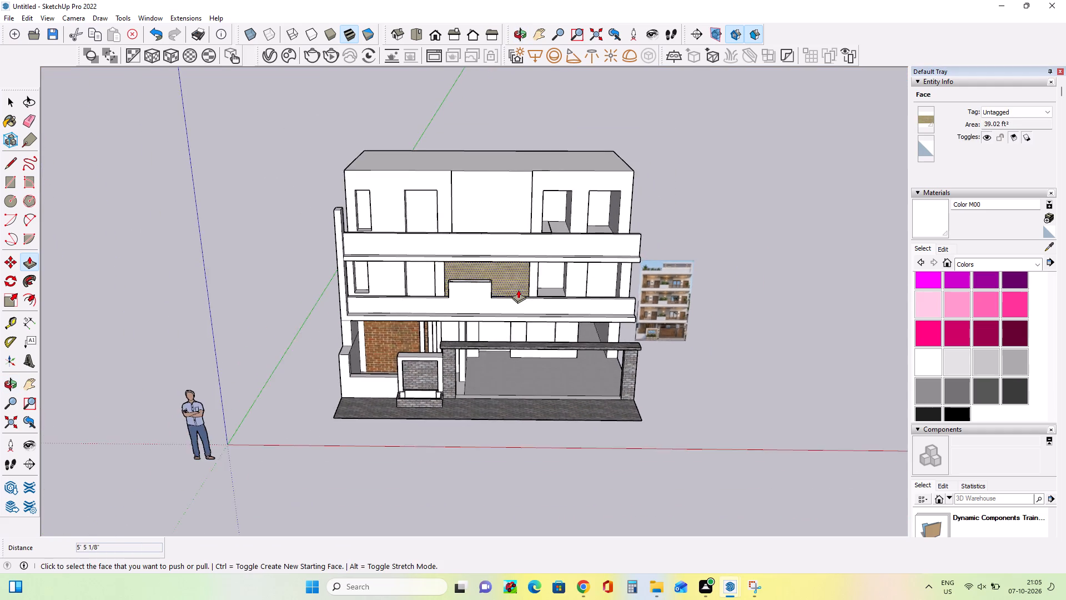
pyautogui.scroll(-2, 518, 289)
pyautogui.moveTo(520, 288); pyautogui.dragTo(512, 245, button='middle')
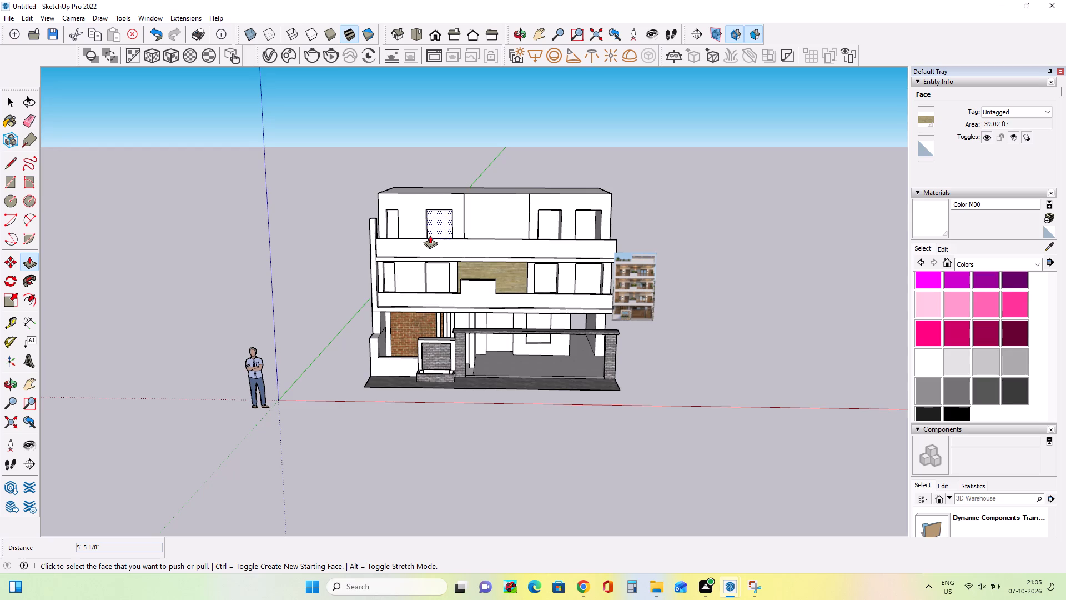
pyautogui.scroll(3, 430, 235)
pyautogui.moveTo(440, 227); pyautogui.dragTo(394, 278, button='middle')
pyautogui.scroll(4, 438, 229)
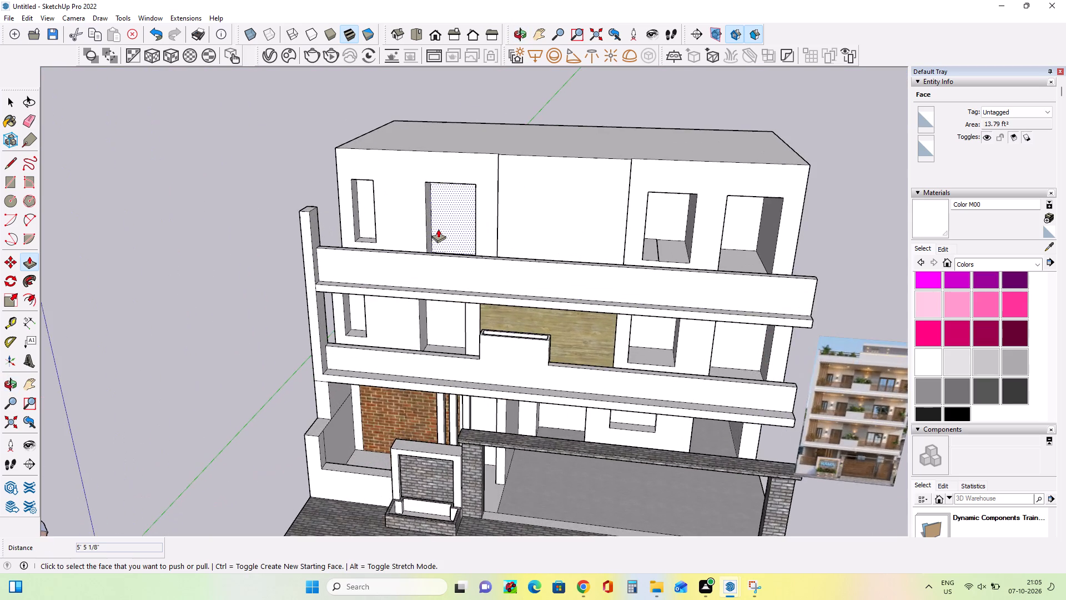
pyautogui.moveTo(453, 229); pyautogui.dragTo(415, 244, button='middle')
pyautogui.click(436, 231)
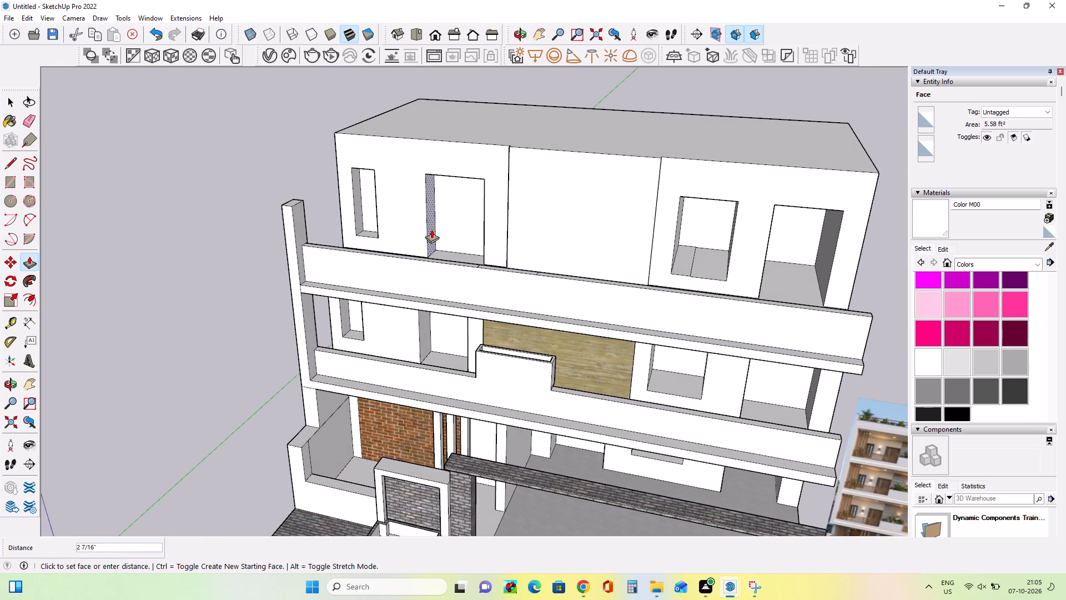
pyautogui.click(426, 227)
# Push/Pull the same door jamb back to narrow the opening, by about 2 3/8" and a further 2 5/16".
pyautogui.moveTo(440, 256); pyautogui.dragTo(542, 210, button='middle')
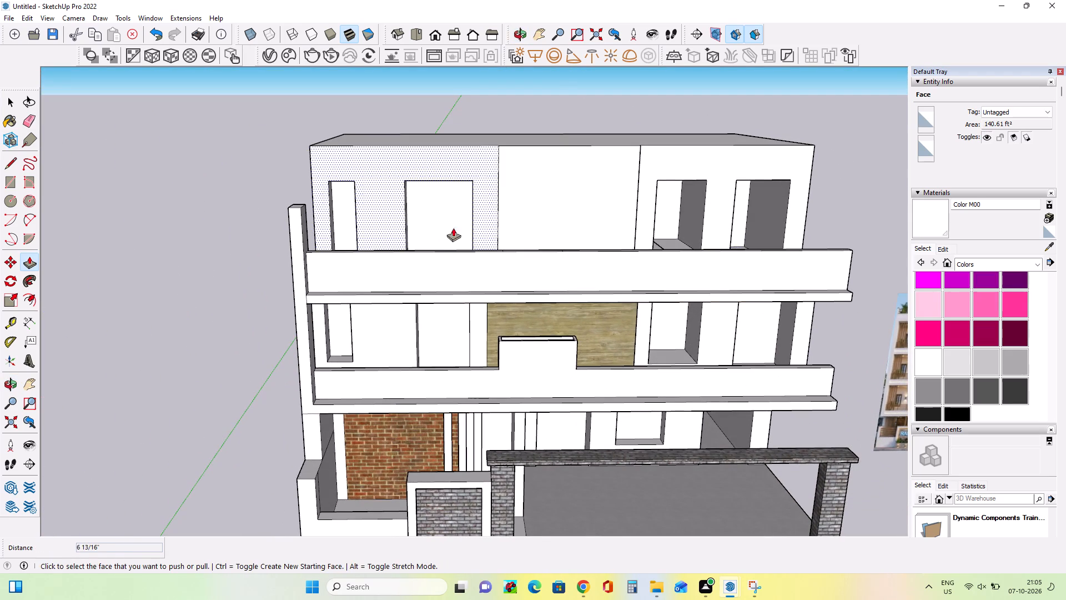
pyautogui.moveTo(458, 228); pyautogui.dragTo(370, 261, button='middle')
pyautogui.click(420, 236)
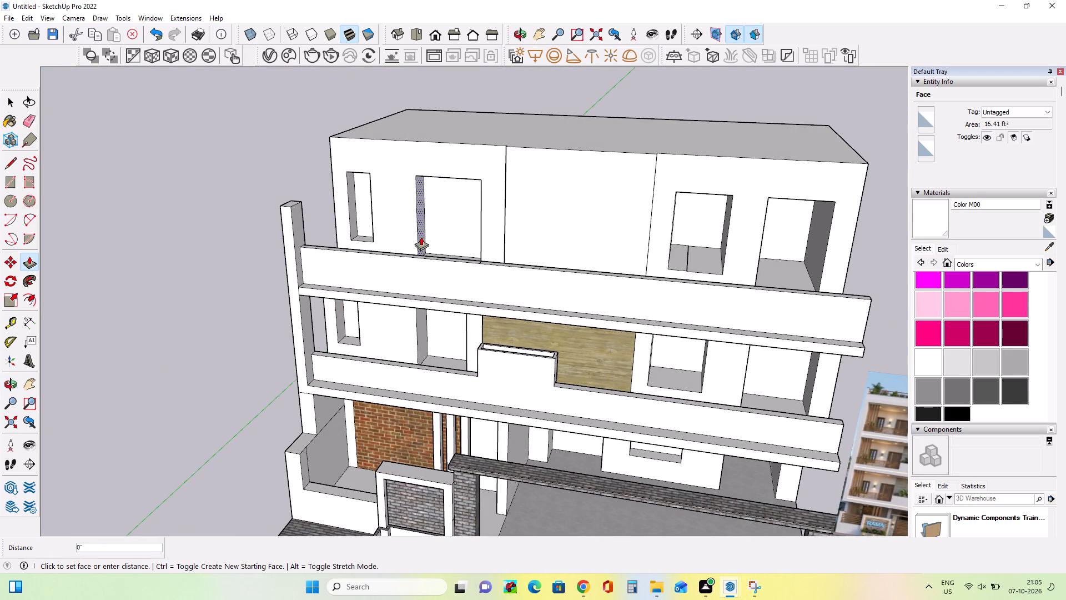
pyautogui.click(424, 238)
pyautogui.moveTo(441, 293); pyautogui.dragTo(550, 264, button='middle')
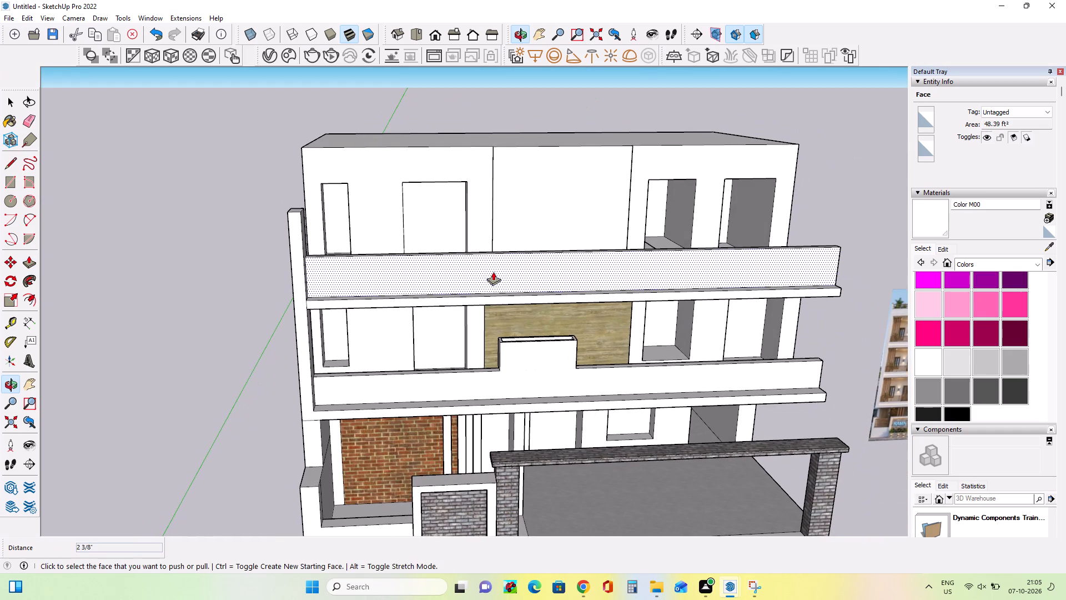
pyautogui.moveTo(470, 269); pyautogui.dragTo(368, 327, button='middle')
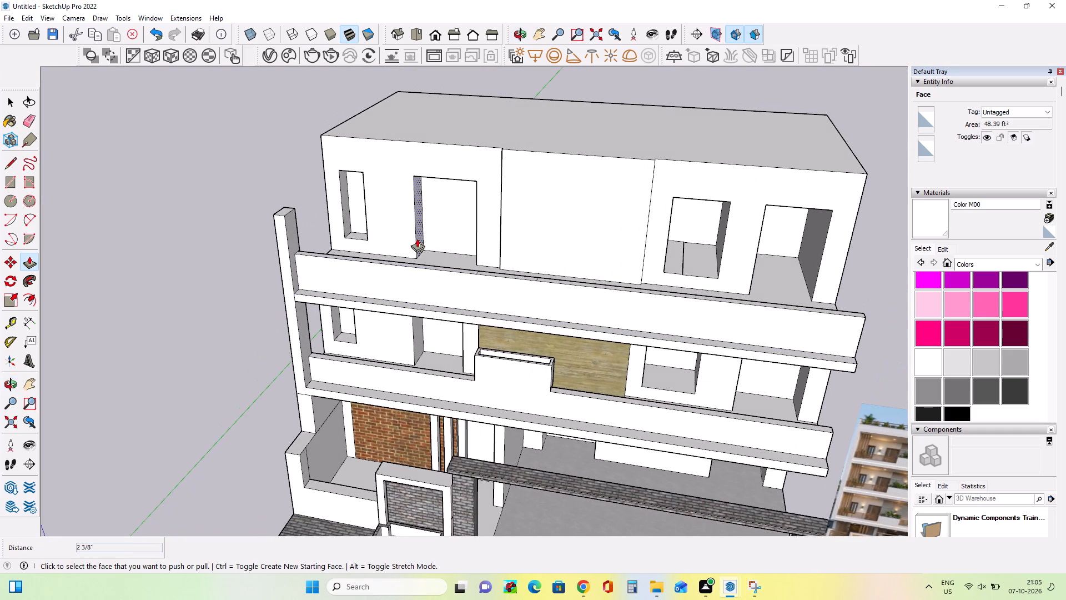
pyautogui.click(417, 238)
pyautogui.click(420, 240)
pyautogui.moveTo(444, 319); pyautogui.dragTo(513, 257, button='middle')
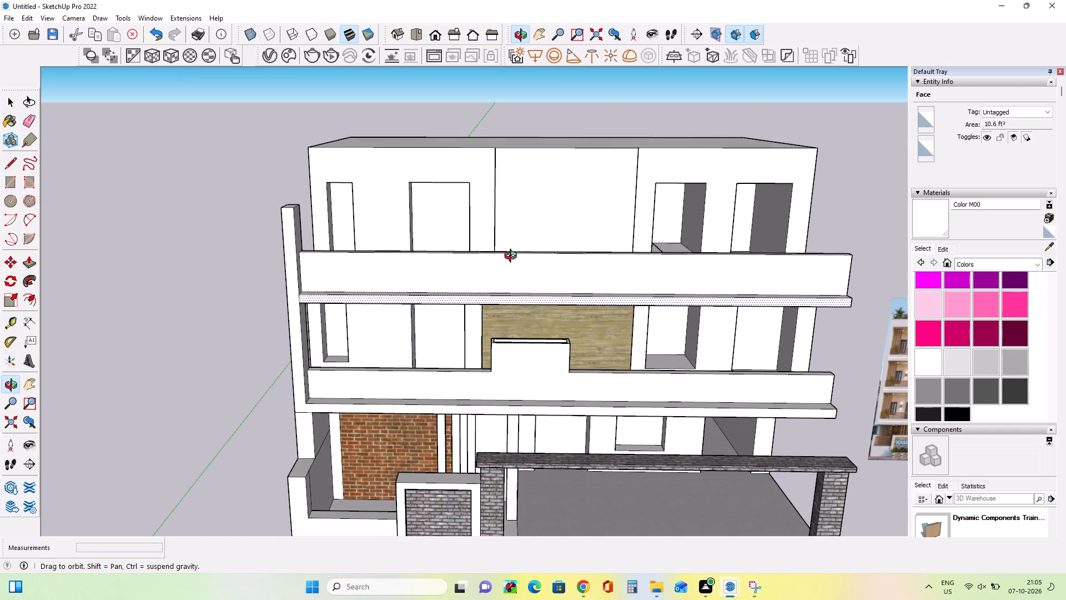
pyautogui.moveTo(513, 257); pyautogui.dragTo(541, 248, button='middle')
pyautogui.moveTo(461, 241); pyautogui.dragTo(460, 247, button='middle')
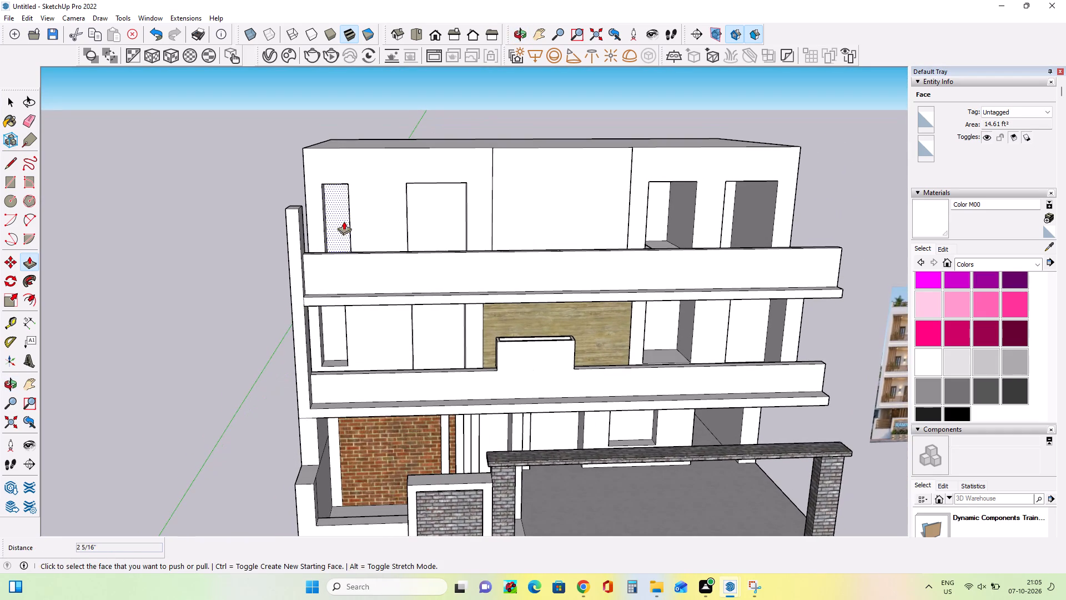
# Push/Pull the left jamb of the upper storey's narrow left window outward by about 2 9/16" to widen the opening.
pyautogui.moveTo(353, 229); pyautogui.dragTo(320, 265, button='middle')
pyautogui.scroll(2, 349, 222)
pyautogui.moveTo(349, 223); pyautogui.dragTo(307, 242, button='middle')
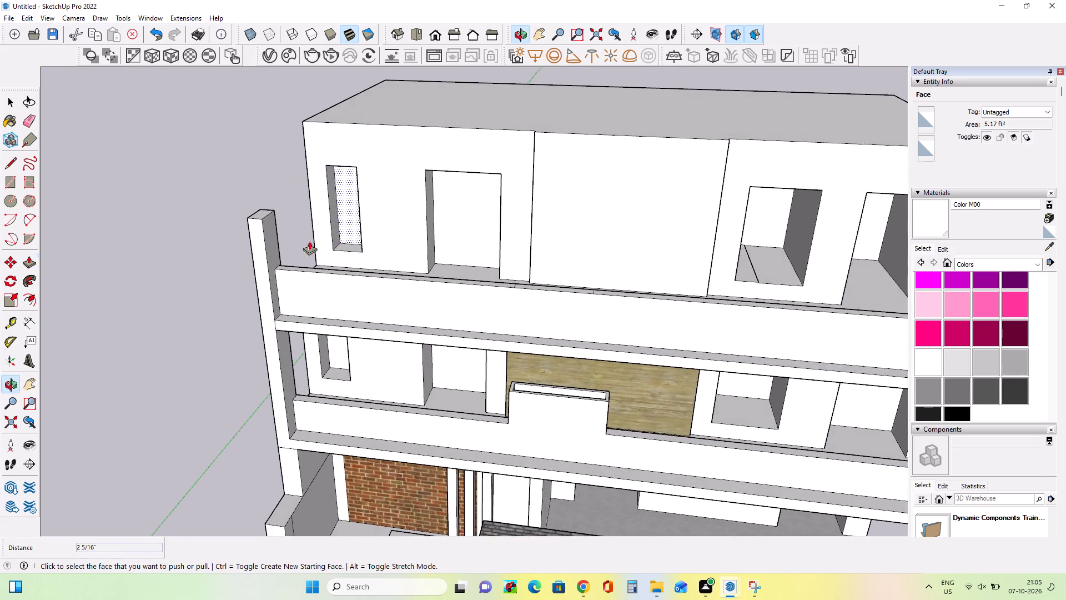
pyautogui.scroll(1, 326, 231)
pyautogui.click(334, 227)
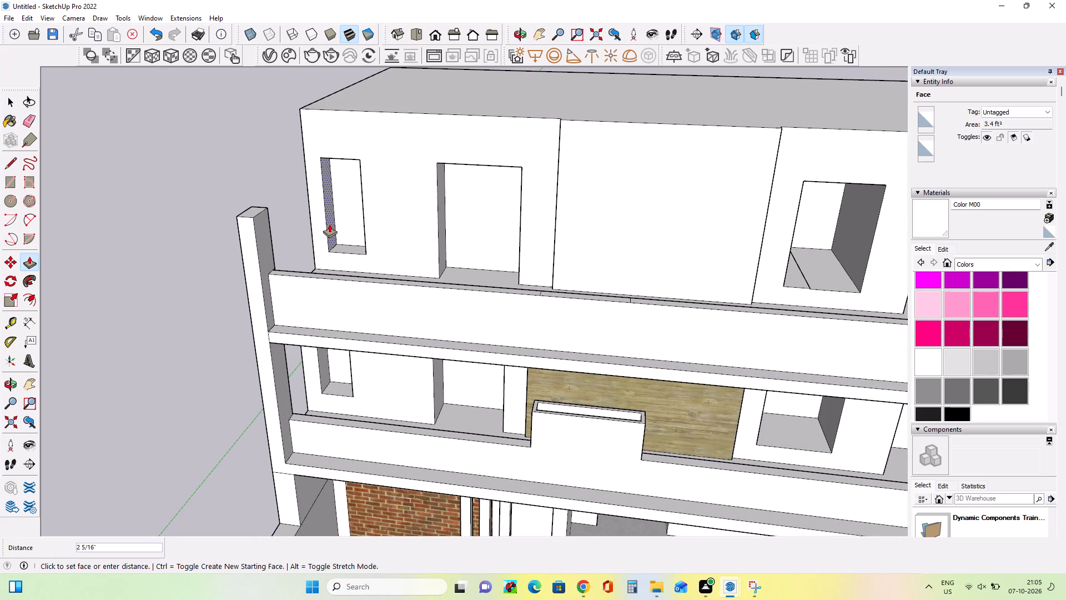
pyautogui.click(329, 223)
# Push/Pull the right jamb of the same narrow window inward by about 3 1/2" to narrow the opening.
pyautogui.moveTo(399, 267); pyautogui.dragTo(475, 233, button='middle')
pyautogui.scroll(-4, 475, 233)
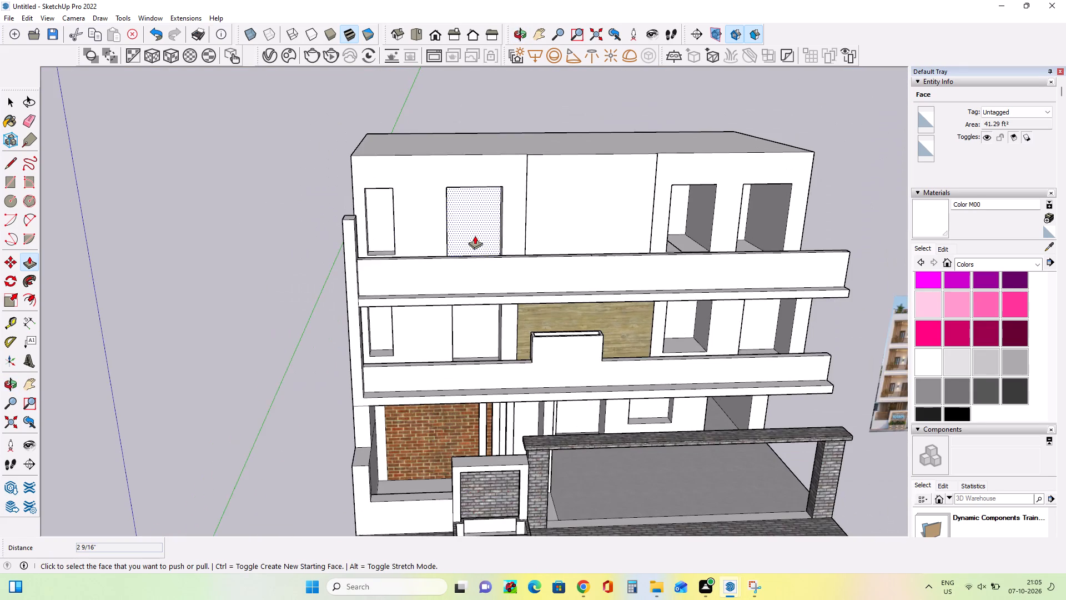
pyautogui.moveTo(476, 243); pyautogui.dragTo(504, 234, button='middle')
pyautogui.moveTo(500, 233); pyautogui.dragTo(484, 257, button='middle')
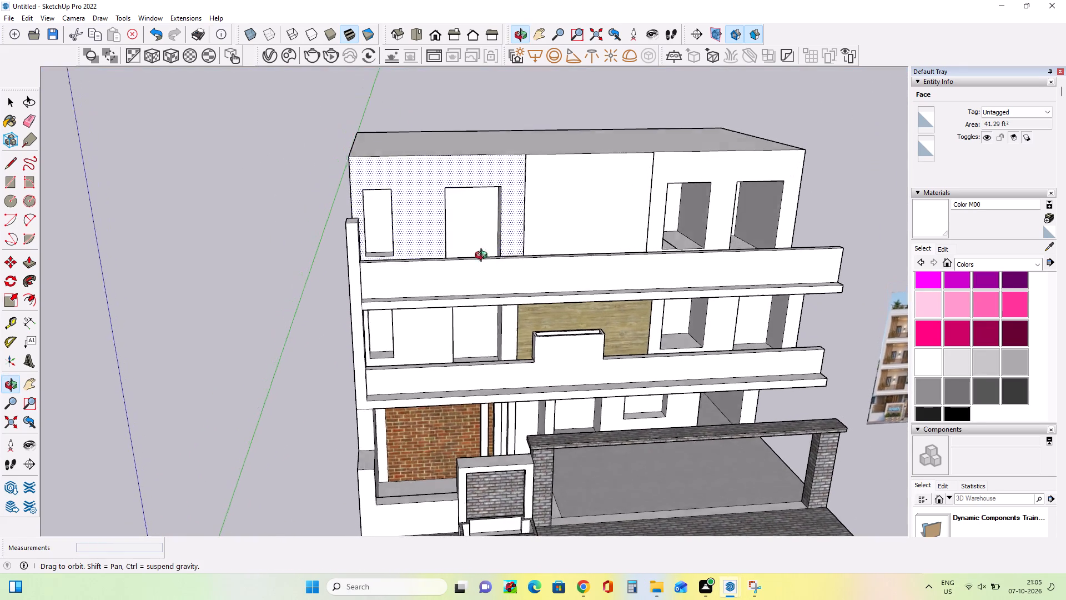
pyautogui.moveTo(484, 257); pyautogui.dragTo(480, 271, button='middle')
pyautogui.moveTo(369, 246); pyautogui.dragTo(430, 237, button='middle')
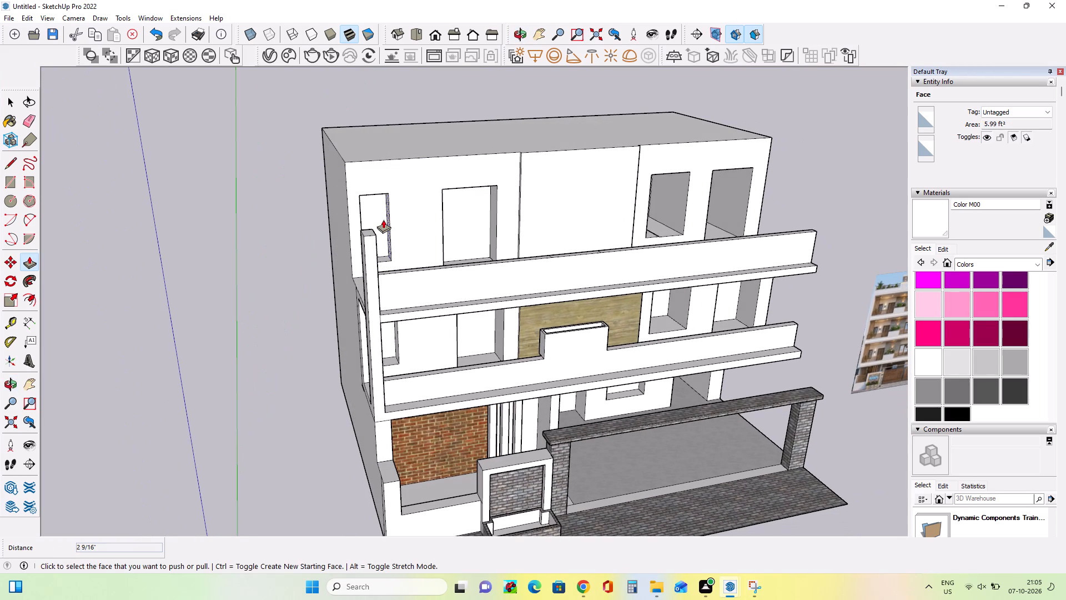
pyautogui.click(387, 221)
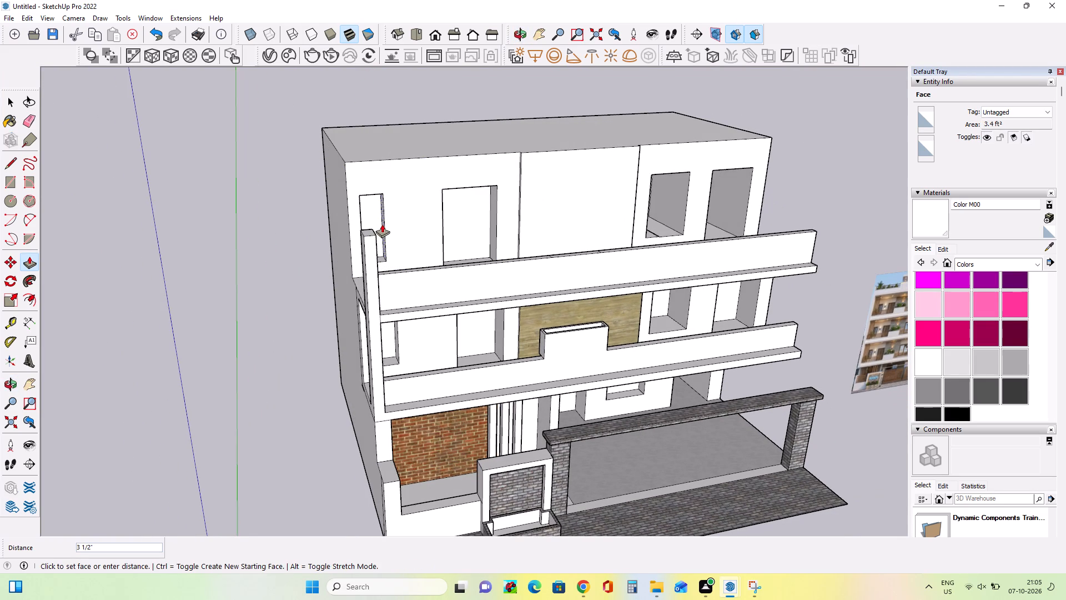
pyautogui.click(382, 224)
# Push/Pull the right jamb of the upper storey's right wall section door outward by about 6 1/4" to widen the opening.
pyautogui.moveTo(471, 241); pyautogui.dragTo(354, 258, button='middle')
pyautogui.moveTo(386, 237); pyautogui.dragTo(388, 234, button='middle')
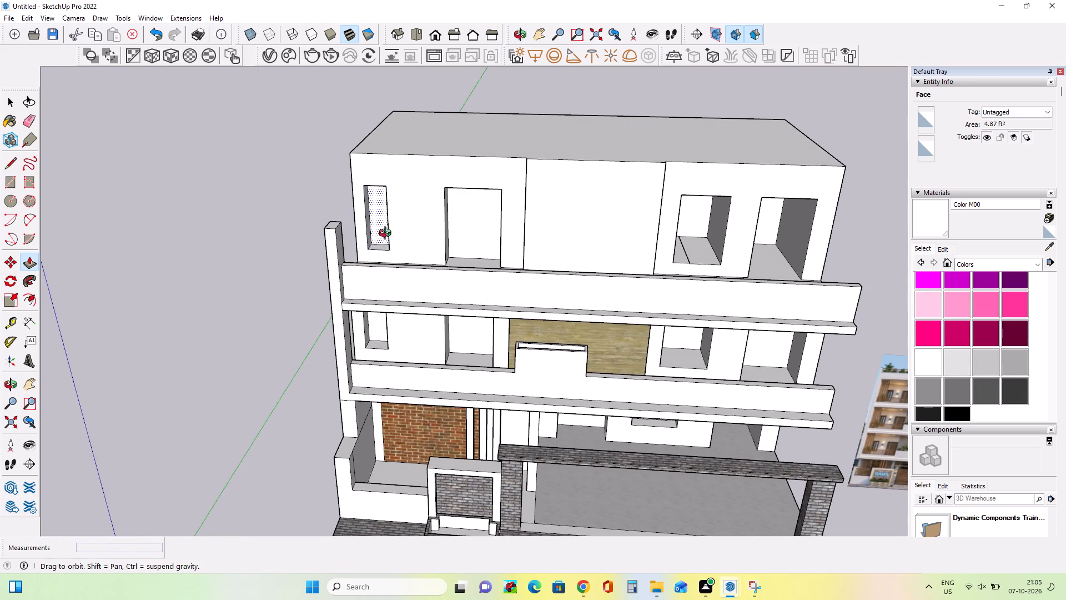
pyautogui.moveTo(388, 234); pyautogui.dragTo(418, 170, button='middle')
pyautogui.moveTo(689, 256); pyautogui.dragTo(638, 236, button='middle')
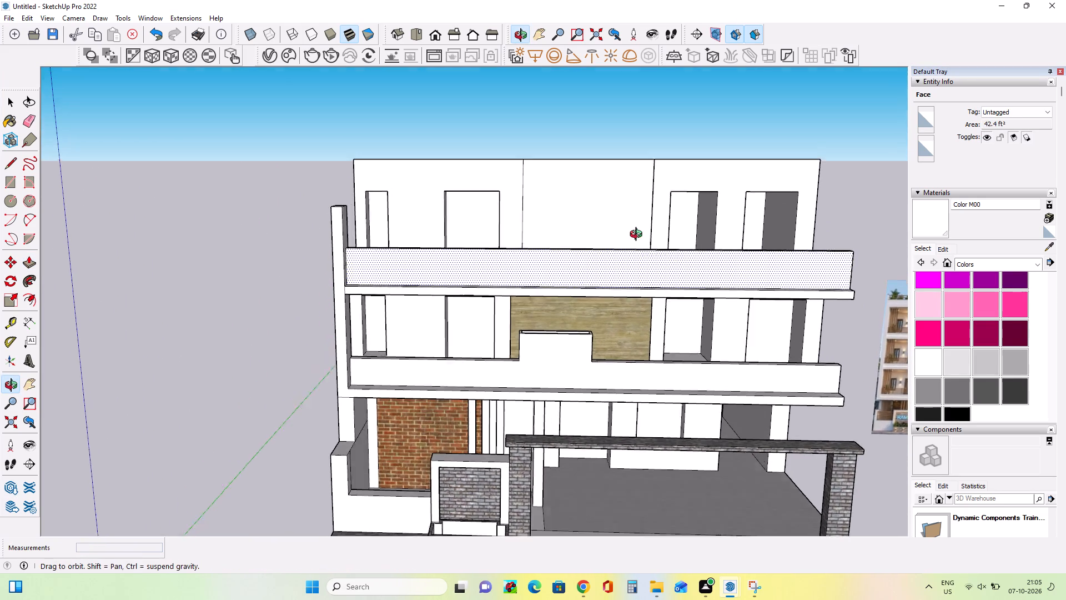
pyautogui.moveTo(638, 236); pyautogui.dragTo(632, 233, button='middle')
pyautogui.moveTo(733, 272); pyautogui.dragTo(727, 276, button='middle')
pyautogui.moveTo(815, 272); pyautogui.dragTo(820, 284, button='middle')
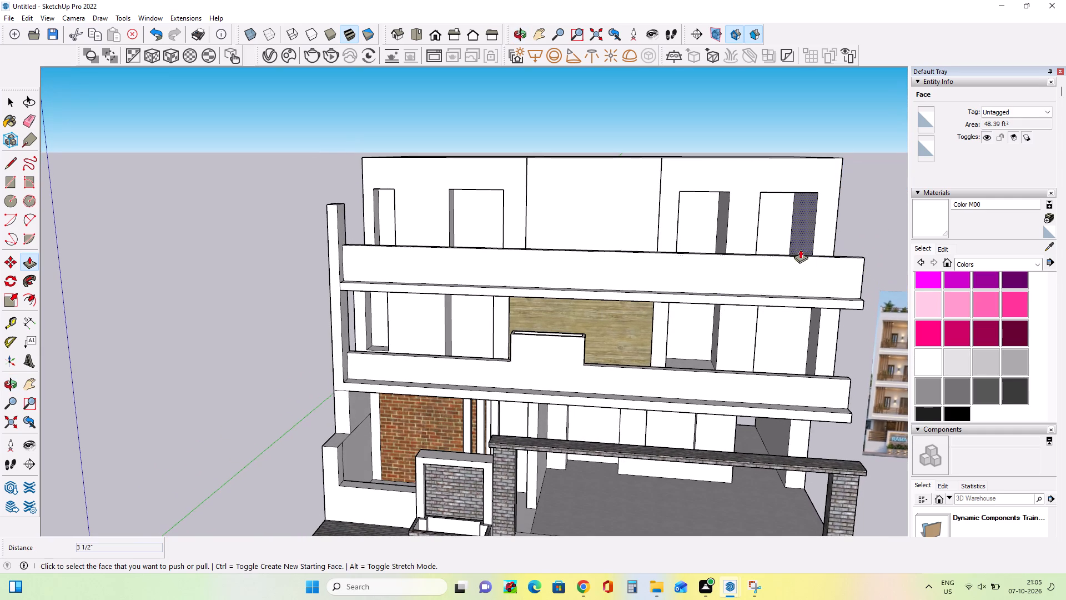
pyautogui.click(806, 235)
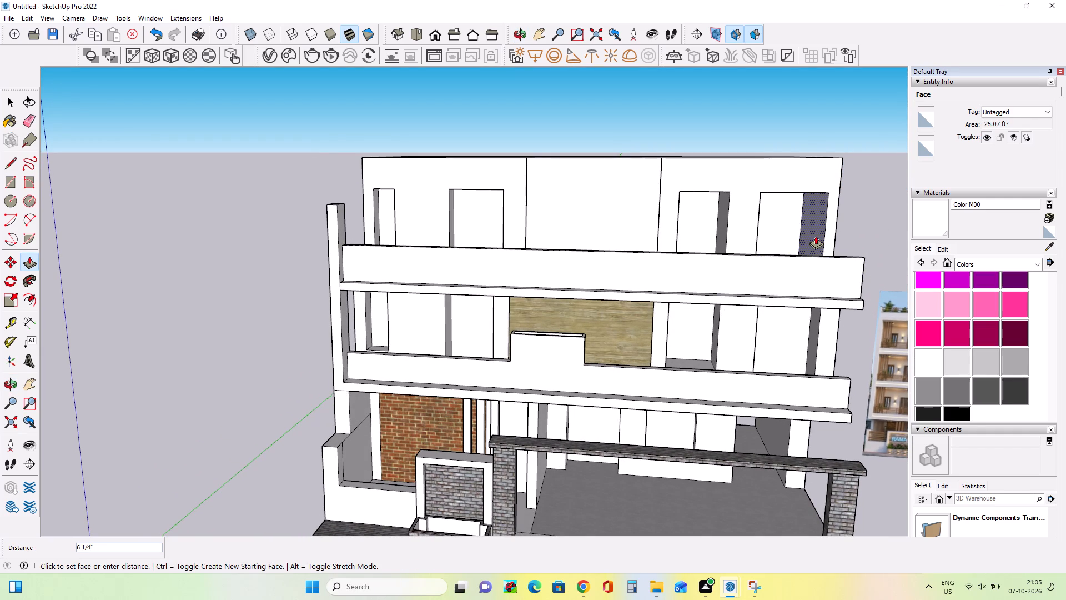
pyautogui.click(816, 236)
# Push/Pull the left jamb of the middle storey's window in the right wall section inward by about 6 3/4".
pyautogui.scroll(-8, 668, 307)
pyautogui.moveTo(739, 315); pyautogui.dragTo(733, 353, button='middle')
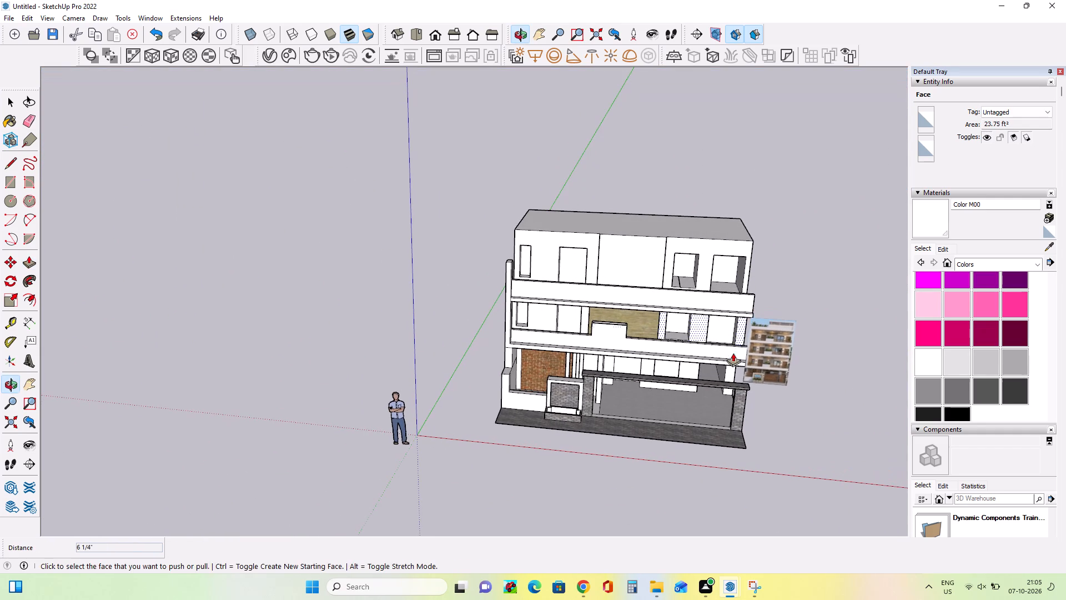
pyautogui.moveTo(709, 299); pyautogui.dragTo(672, 231, button='middle')
pyautogui.moveTo(711, 288); pyautogui.dragTo(692, 296, button='middle')
pyautogui.moveTo(685, 317); pyautogui.dragTo(667, 326, button='middle')
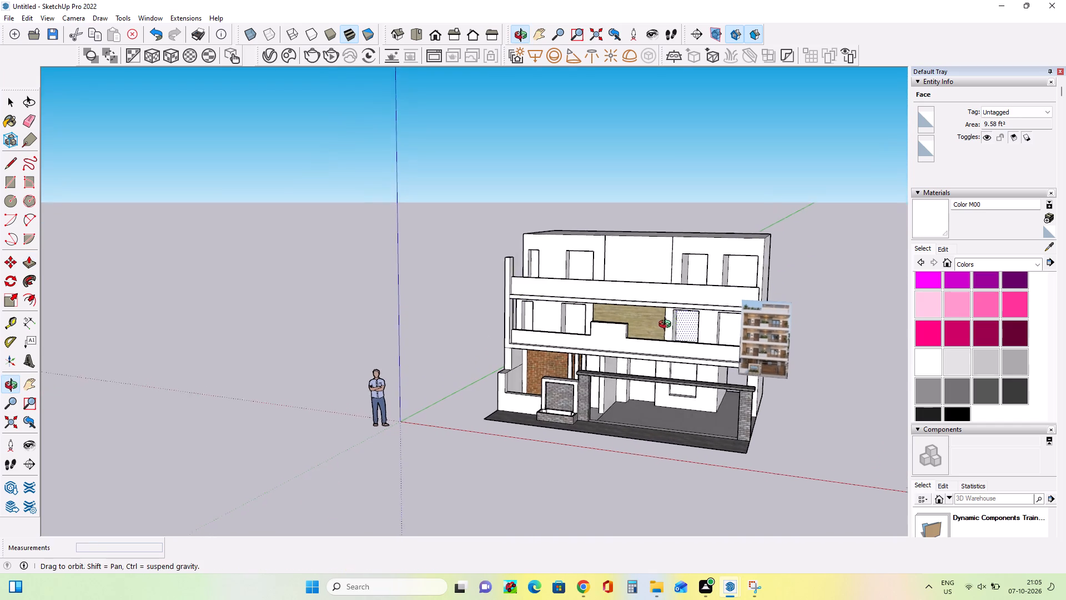
pyautogui.moveTo(667, 326); pyautogui.dragTo(652, 330, button='middle')
pyautogui.click(677, 333)
pyautogui.click(682, 332)
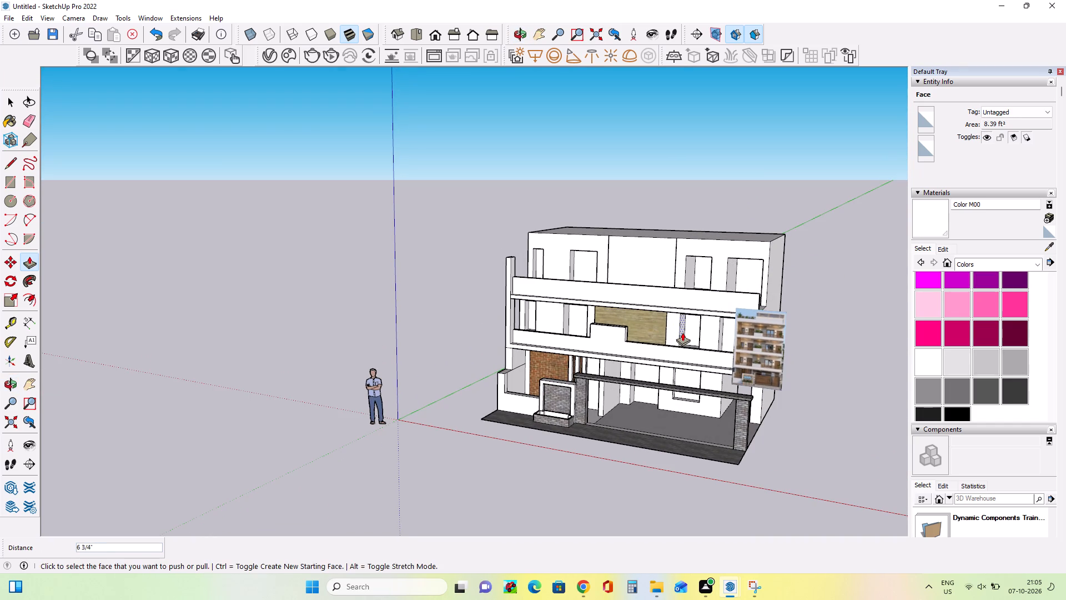
# Push/Pull the right jamb of the upper storey's window in the right wall section inward by about 4 1/4".
pyautogui.moveTo(673, 327); pyautogui.dragTo(758, 311, button='middle')
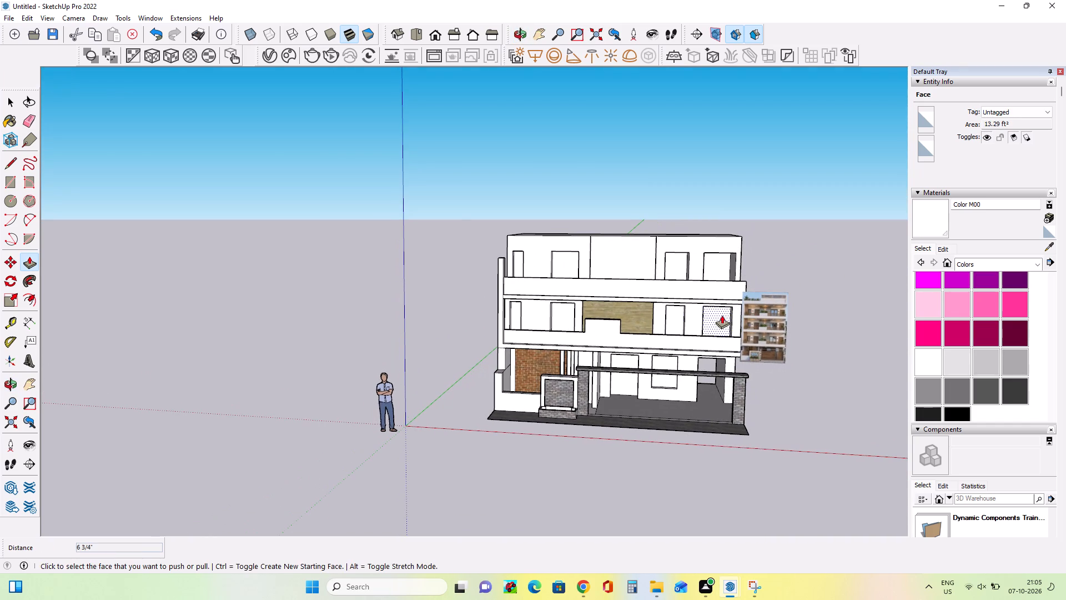
pyautogui.scroll(-2, 722, 316)
pyautogui.middleClick(701, 288)
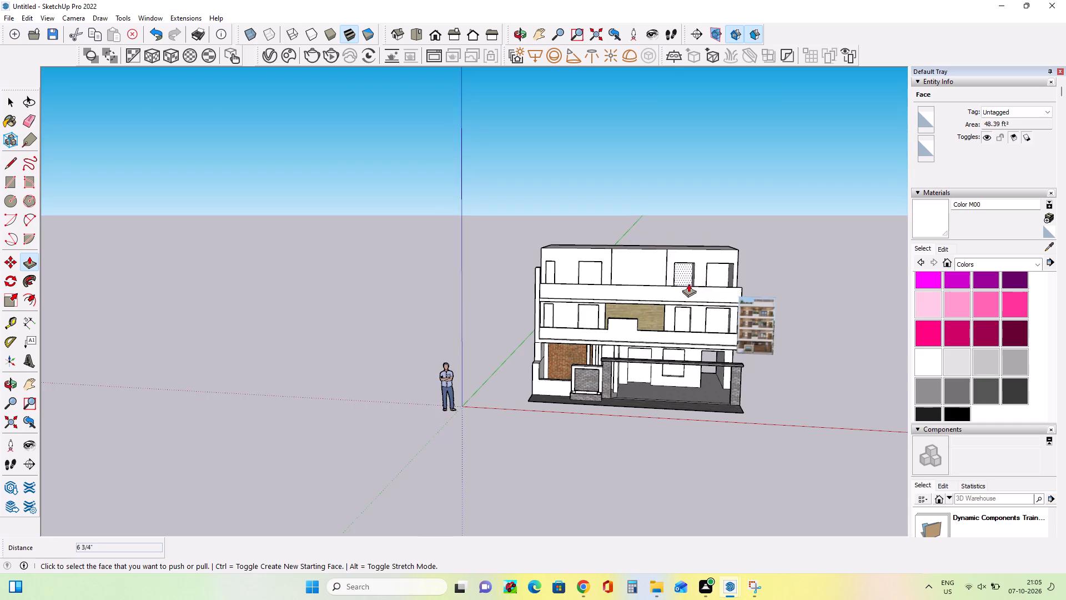
pyautogui.scroll(8, 687, 280)
pyautogui.click(699, 278)
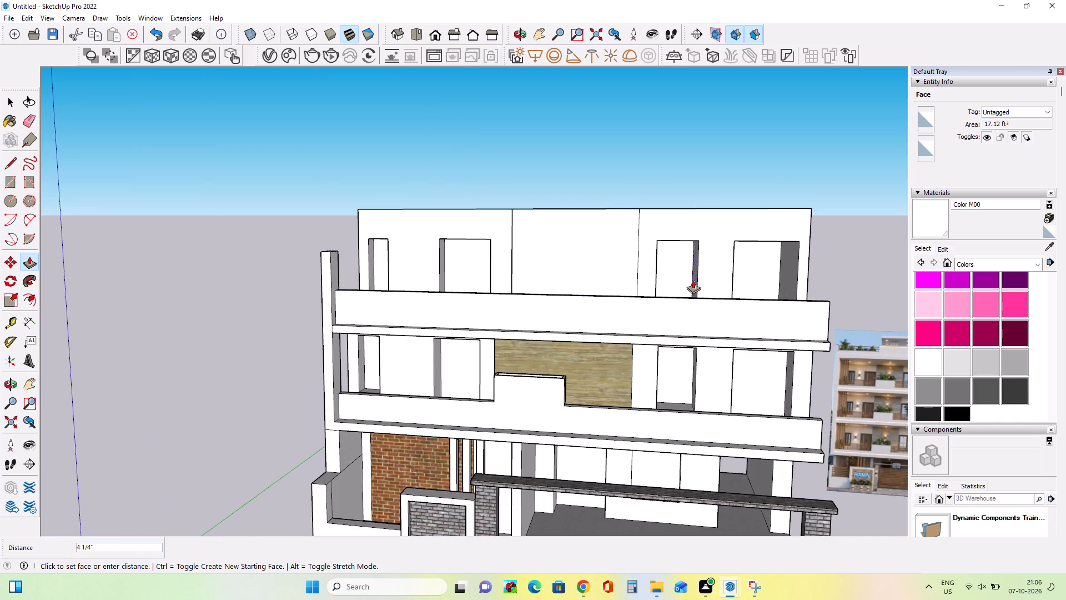
pyautogui.click(693, 280)
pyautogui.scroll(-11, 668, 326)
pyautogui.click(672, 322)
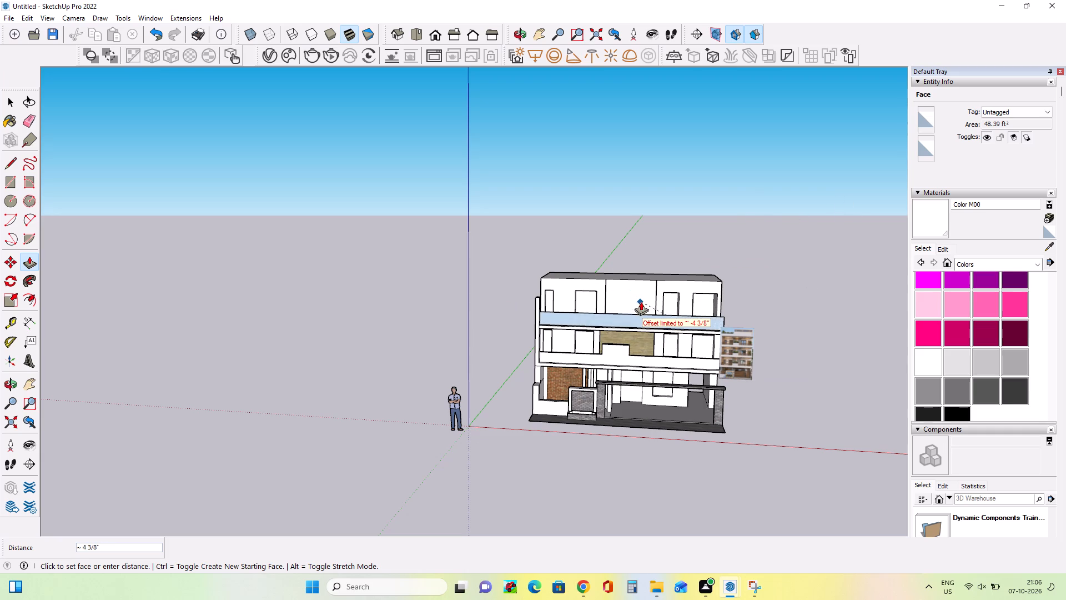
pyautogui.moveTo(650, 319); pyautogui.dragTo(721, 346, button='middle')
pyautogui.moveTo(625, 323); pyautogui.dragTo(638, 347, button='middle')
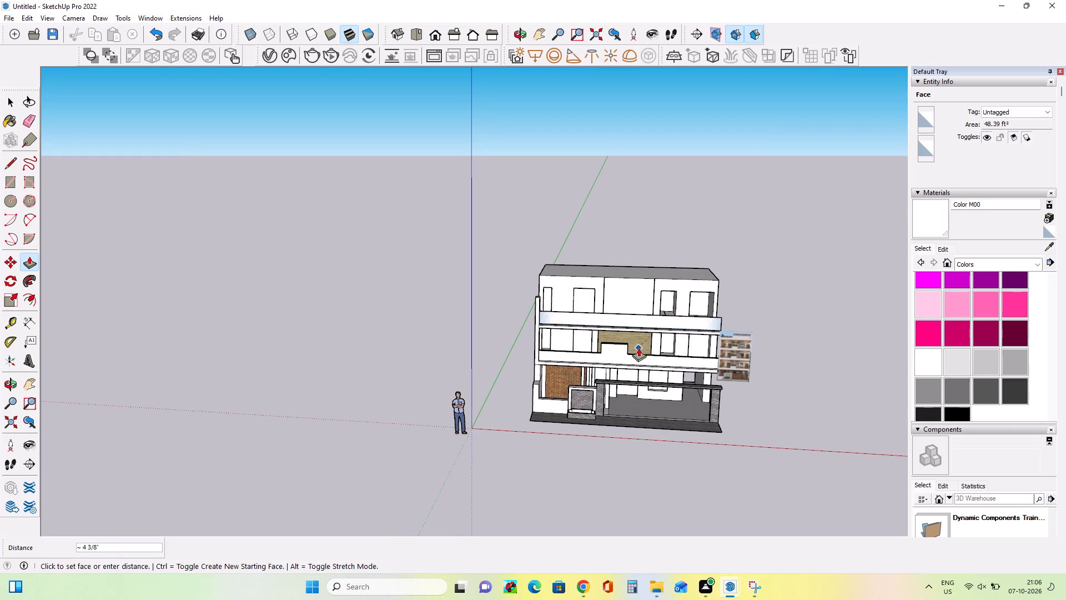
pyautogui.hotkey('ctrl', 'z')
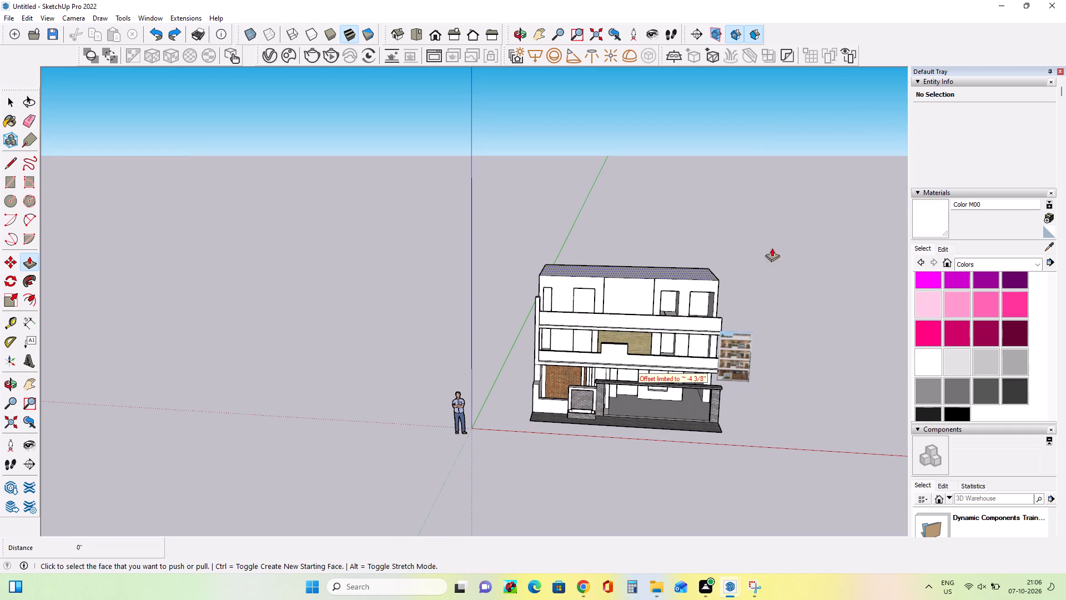
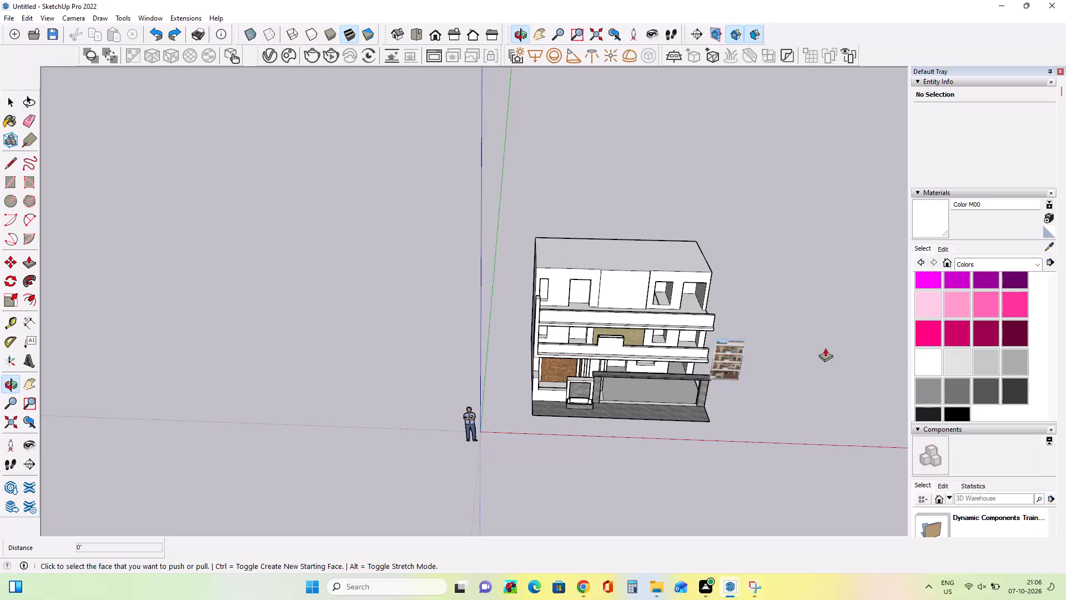
# Push/Pull the short top segment of the upper balcony parapet upward by about 1' 3 1/2", plus another 6 5/16", to form a raised block.
pyautogui.scroll(3, 615, 297)
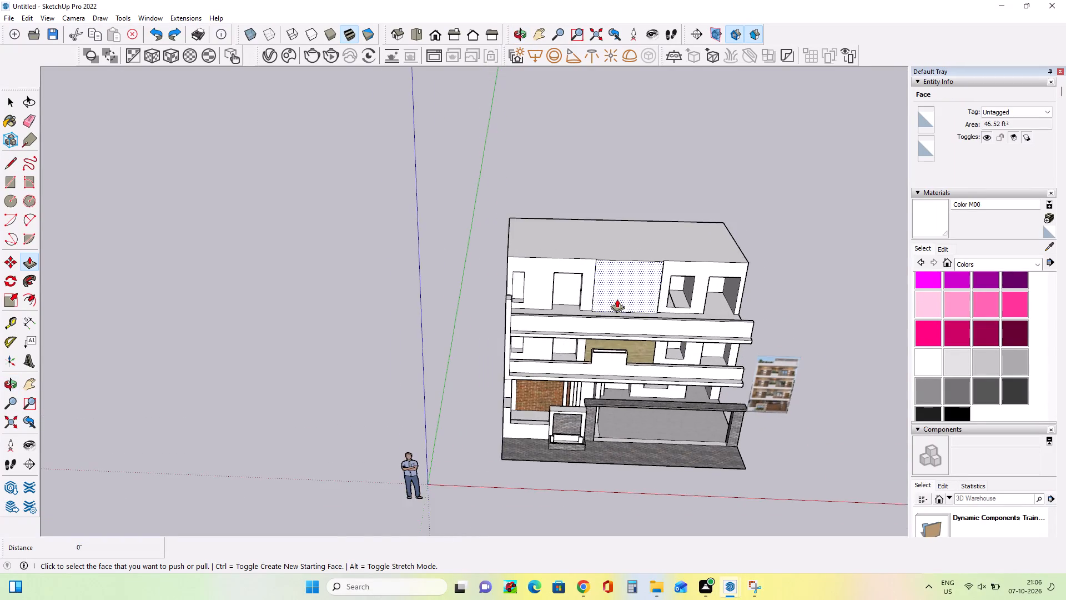
pyautogui.scroll(4, 617, 299)
pyautogui.moveTo(623, 340); pyautogui.dragTo(628, 386, button='middle')
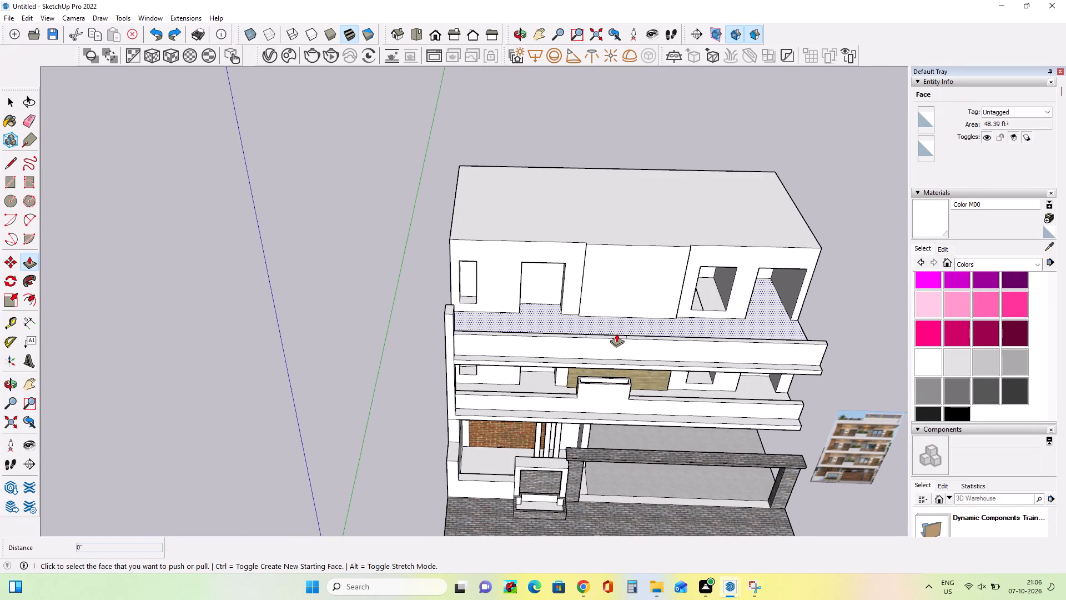
pyautogui.click(616, 334)
pyautogui.press('Escape')
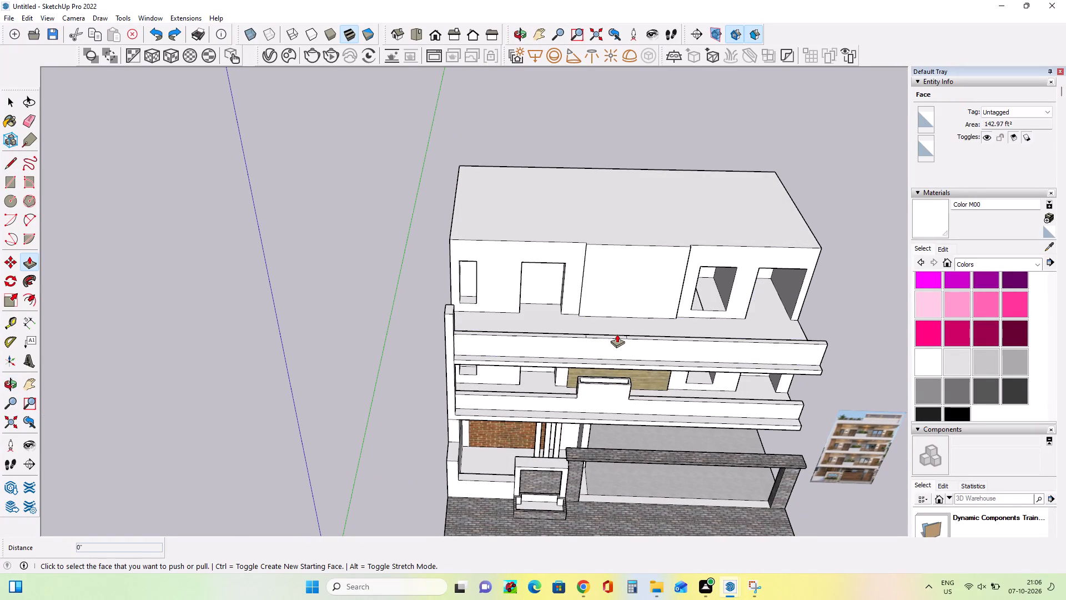
pyautogui.click(619, 337)
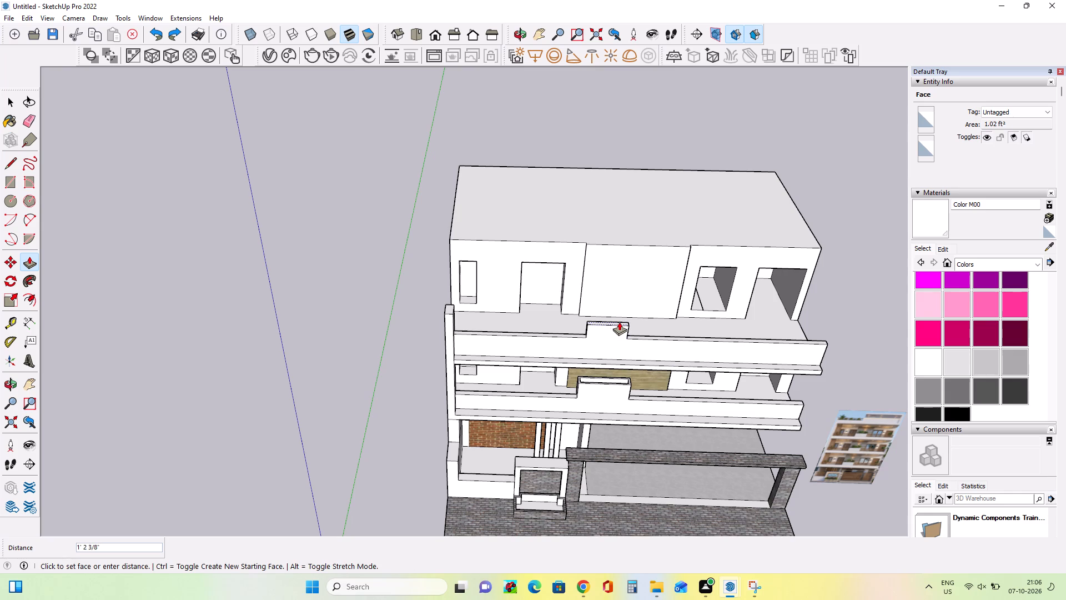
pyautogui.click(619, 322)
pyautogui.moveTo(633, 364); pyautogui.dragTo(619, 207, button='middle')
pyautogui.moveTo(625, 268); pyautogui.dragTo(651, 426, button='middle')
pyautogui.scroll(4, 610, 254)
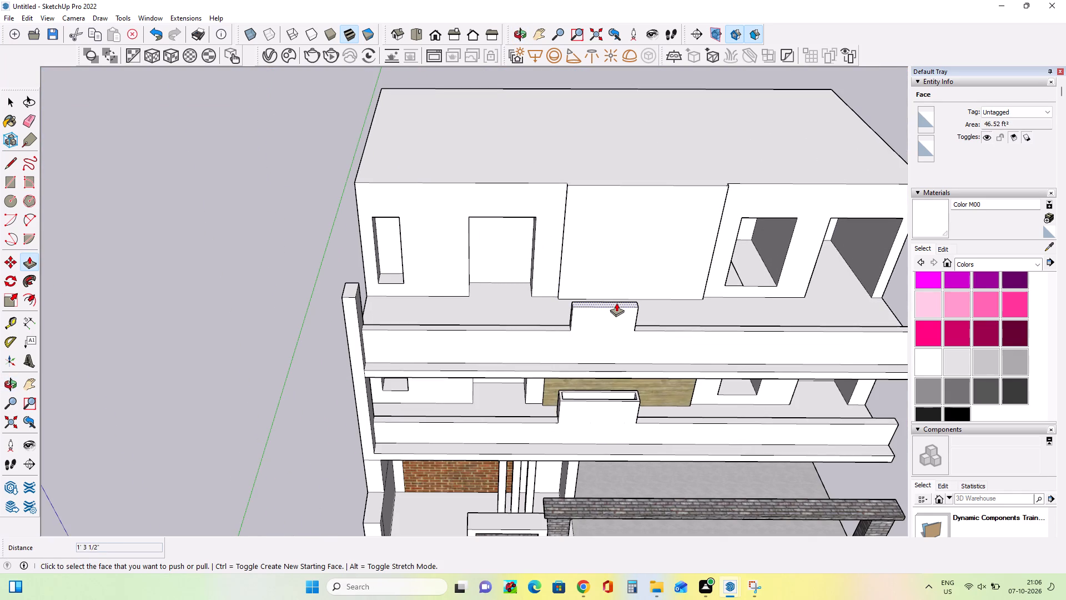
pyautogui.click(616, 303)
pyautogui.click(617, 293)
# Push/Pull the right end of the raised block on the upper parapet outward by about 7 1/4".
pyautogui.moveTo(683, 349); pyautogui.dragTo(486, 281, button='middle')
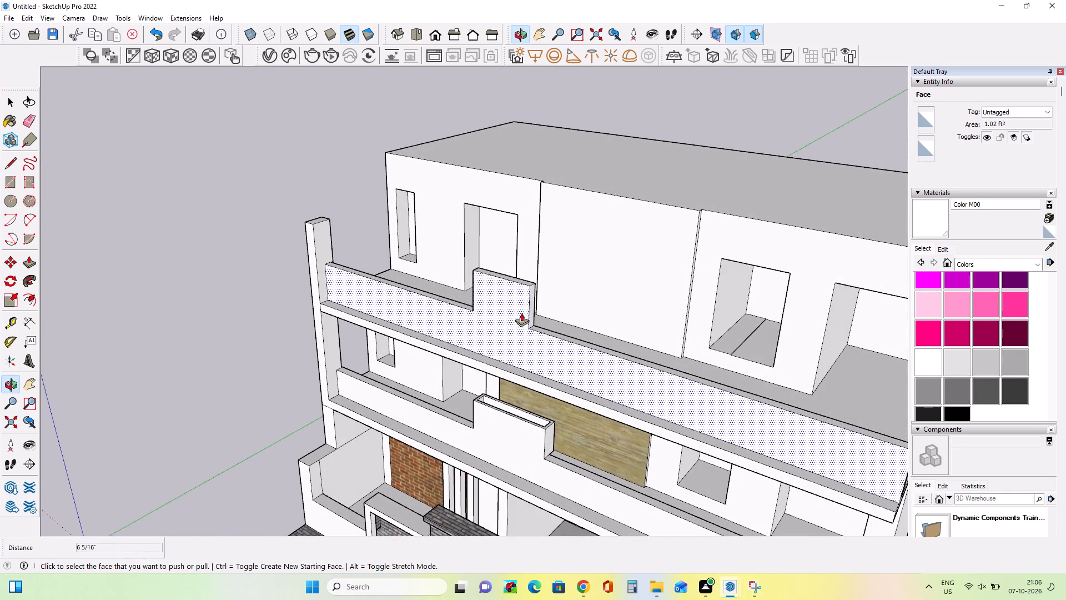
pyautogui.click(531, 318)
pyautogui.click(542, 327)
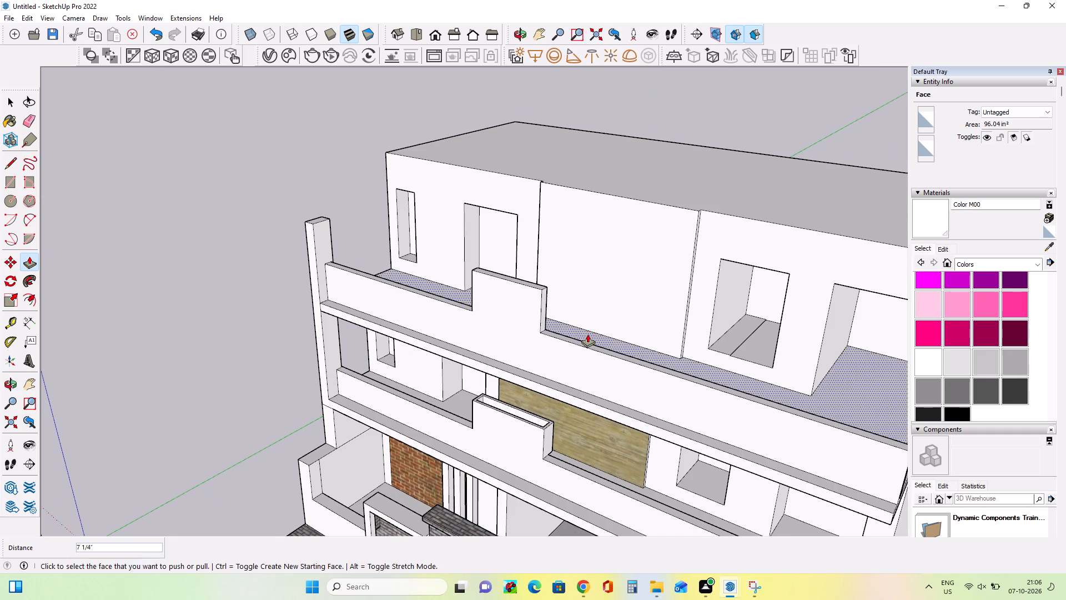
# Draw a line about 3' 7 1/8" long across the parapet's inner face at the raised block's base to separate the block's back face.
pyautogui.moveTo(571, 333); pyautogui.dragTo(358, 372, button='middle')
pyautogui.moveTo(485, 330); pyautogui.dragTo(380, 334, button='middle')
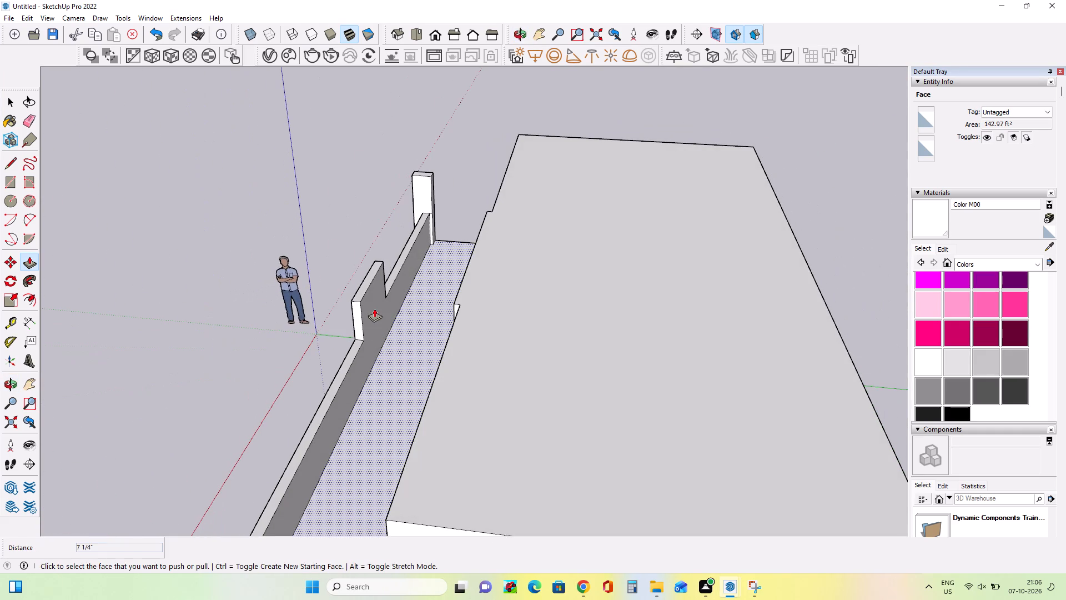
pyautogui.click(374, 308)
pyautogui.press('Escape')
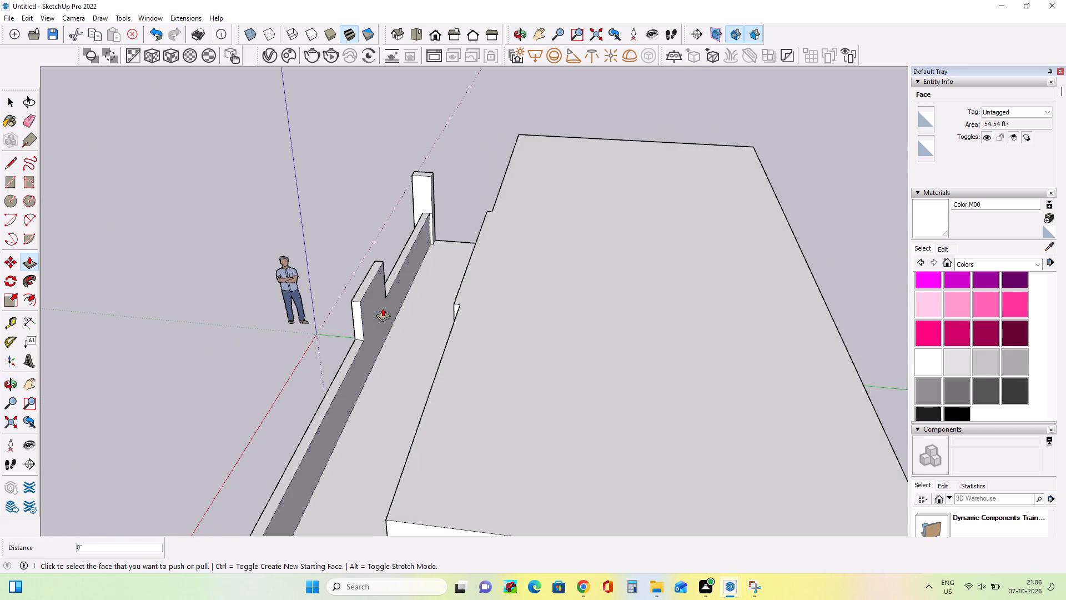
pyautogui.click(16, 161)
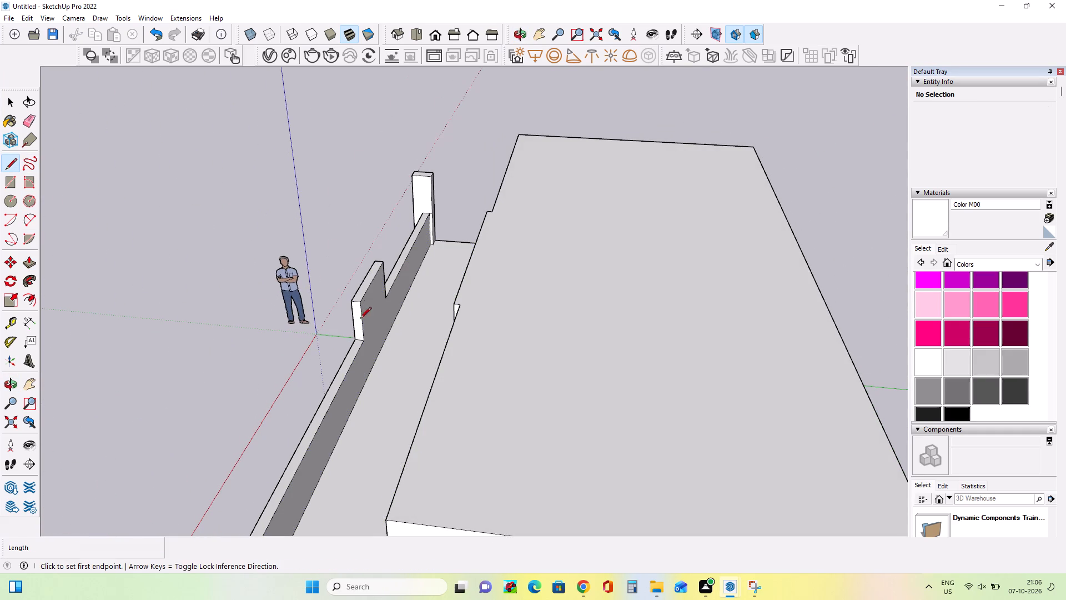
pyautogui.click(365, 337)
pyautogui.click(393, 298)
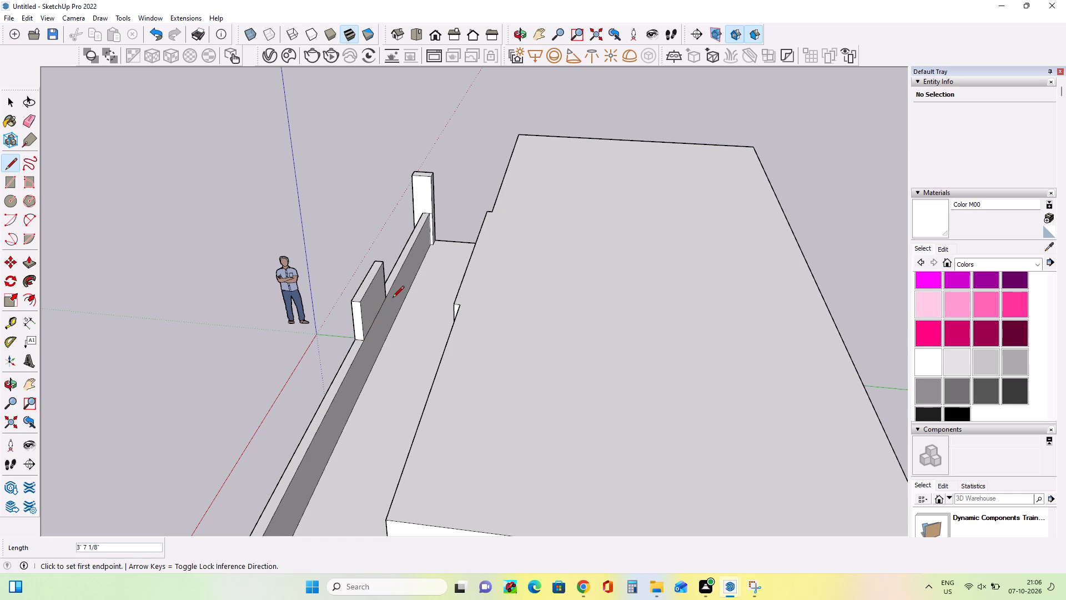
# Push/Pull the raised block's back face toward the building by about 4 13/16" to thicken it.
pyautogui.click(31, 263)
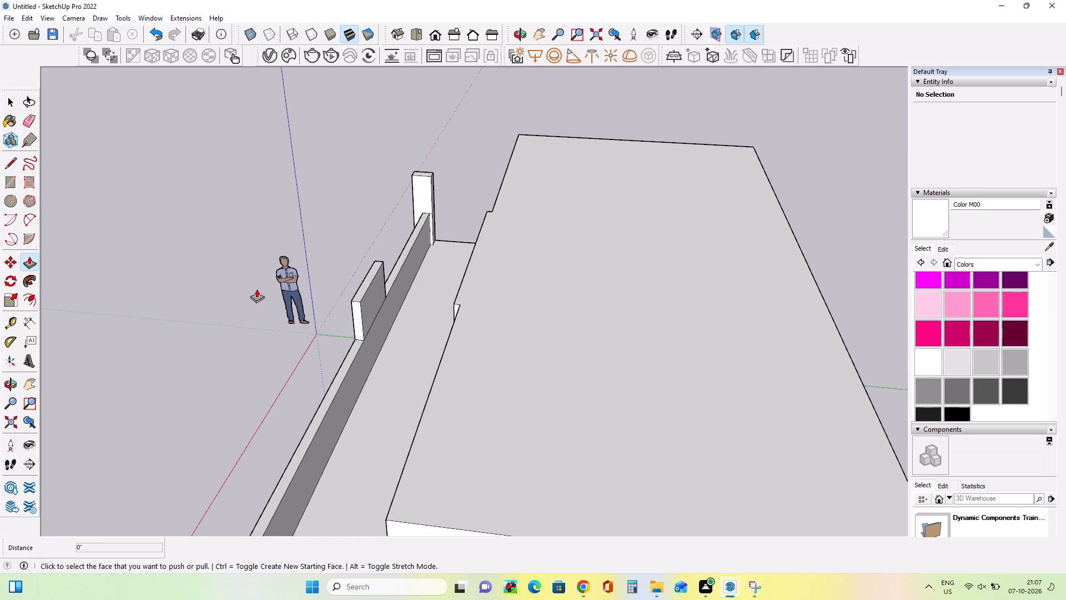
pyautogui.click(374, 307)
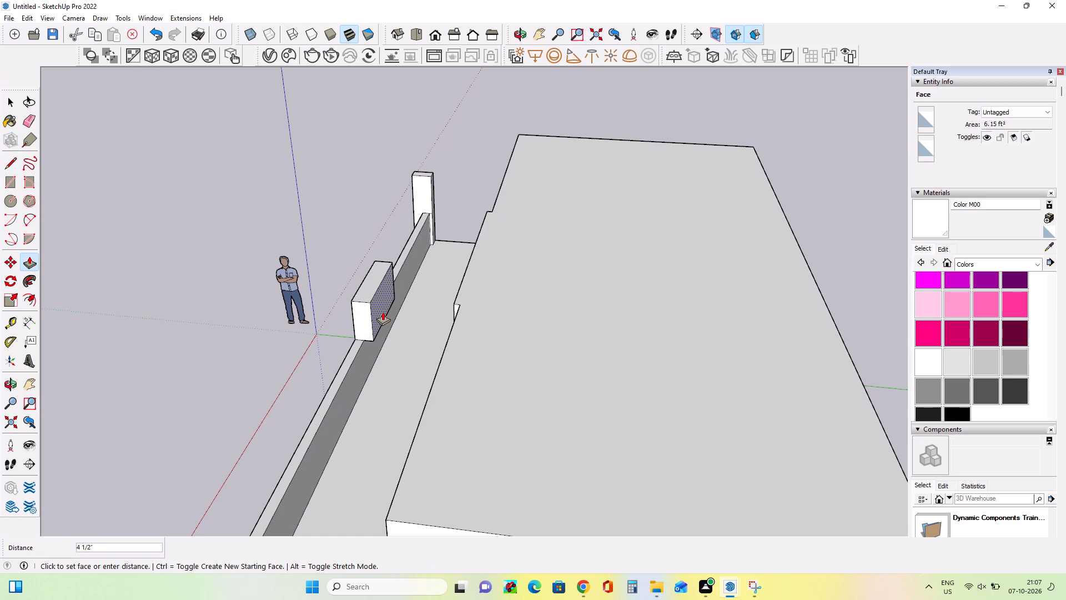
pyautogui.click(383, 312)
# Offset the raised block's top face inward to outline a thin rim for a planter box.
pyautogui.moveTo(282, 343); pyautogui.dragTo(648, 331, button='middle')
pyautogui.moveTo(596, 274); pyautogui.dragTo(619, 326, button='middle')
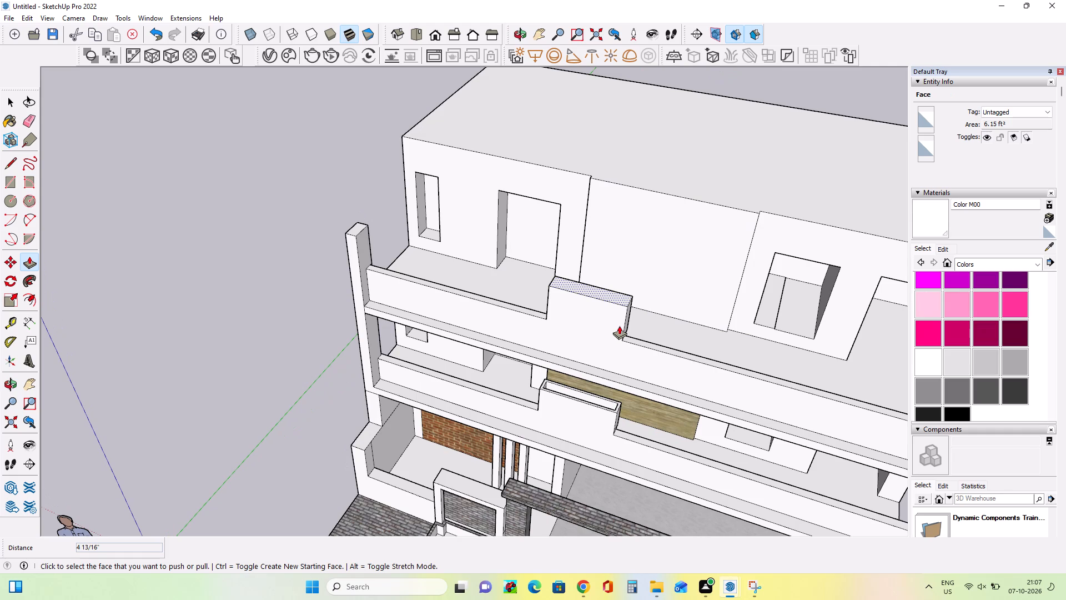
pyautogui.click(34, 301)
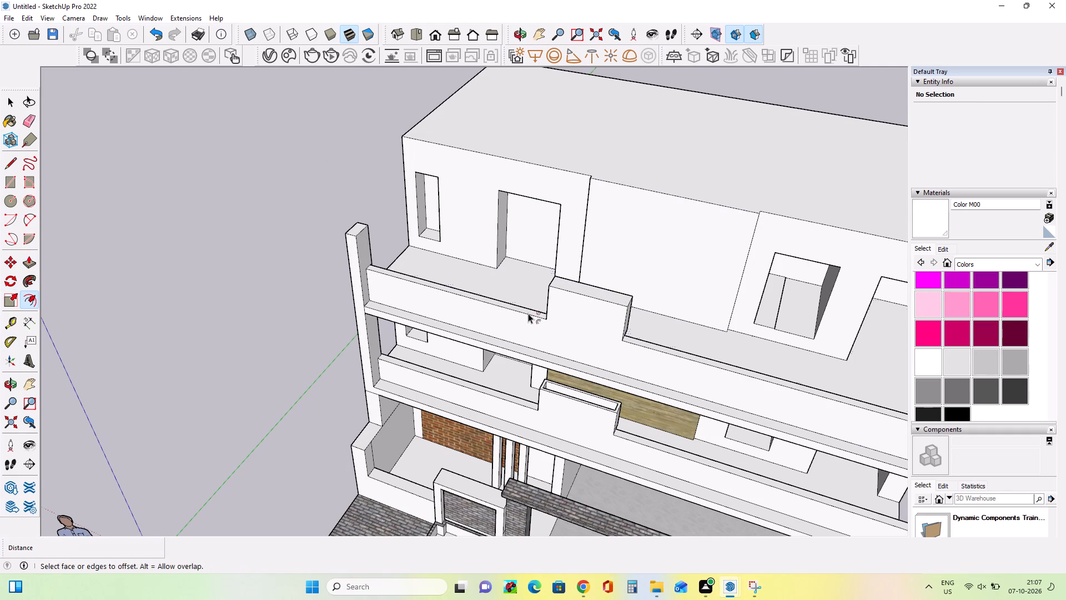
pyautogui.moveTo(559, 324); pyautogui.dragTo(628, 431, button='middle')
pyautogui.click(619, 326)
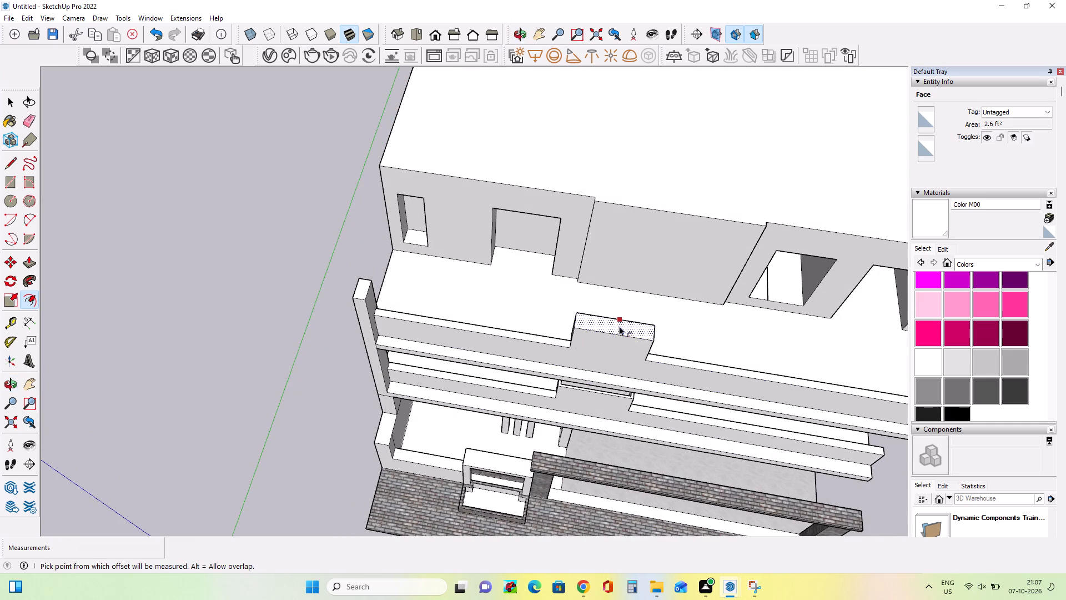
pyautogui.click(619, 322)
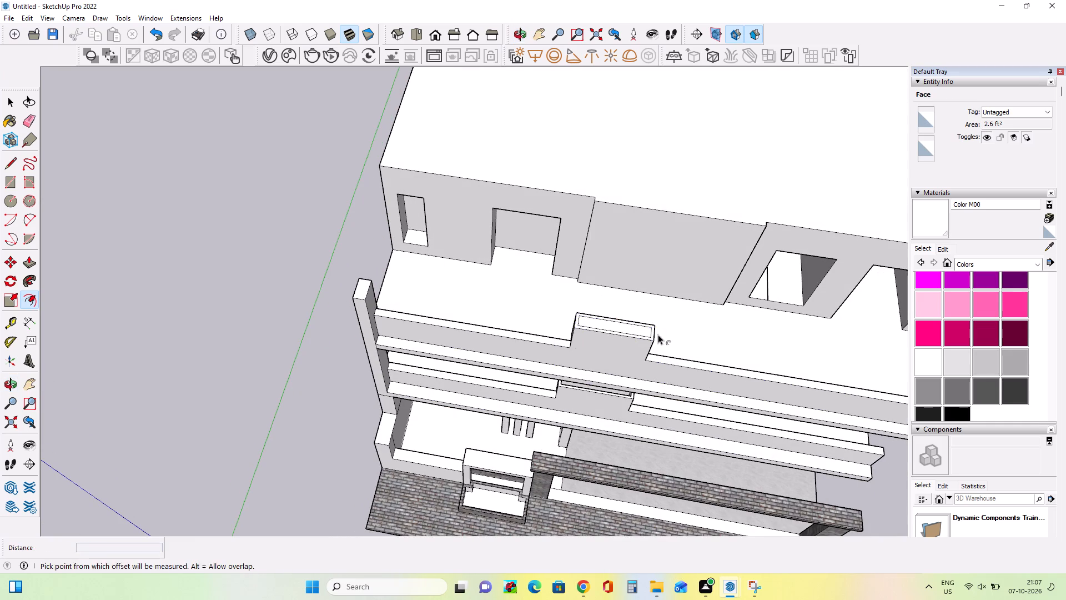
# Push/Pull the inner top face of the raised block down 1' 9 13/16" to hollow out the planter.
pyautogui.moveTo(658, 334); pyautogui.dragTo(682, 399, button='middle')
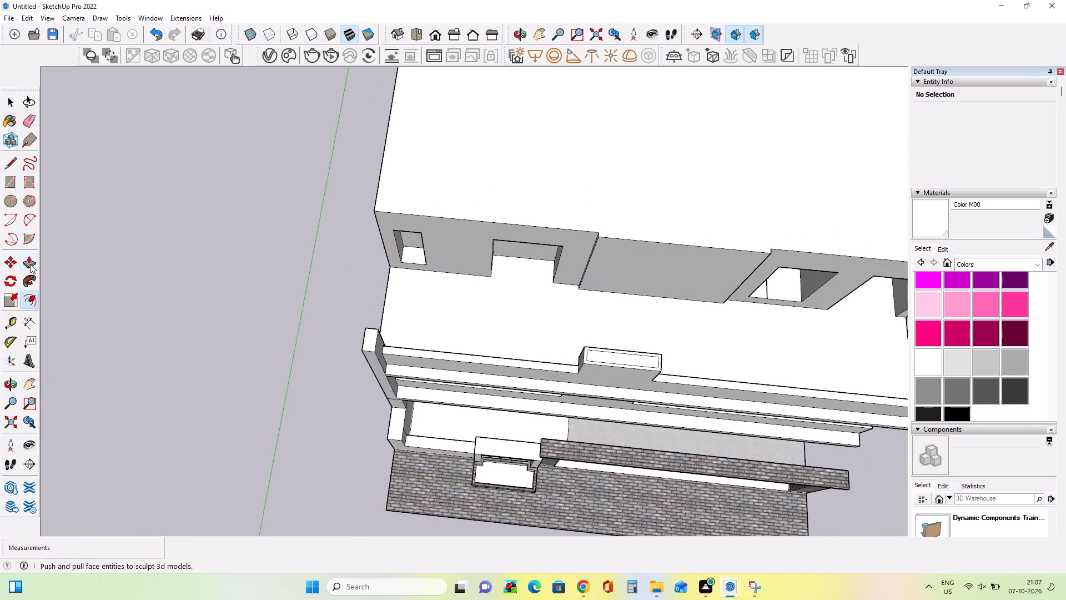
pyautogui.click(30, 264)
pyautogui.click(619, 356)
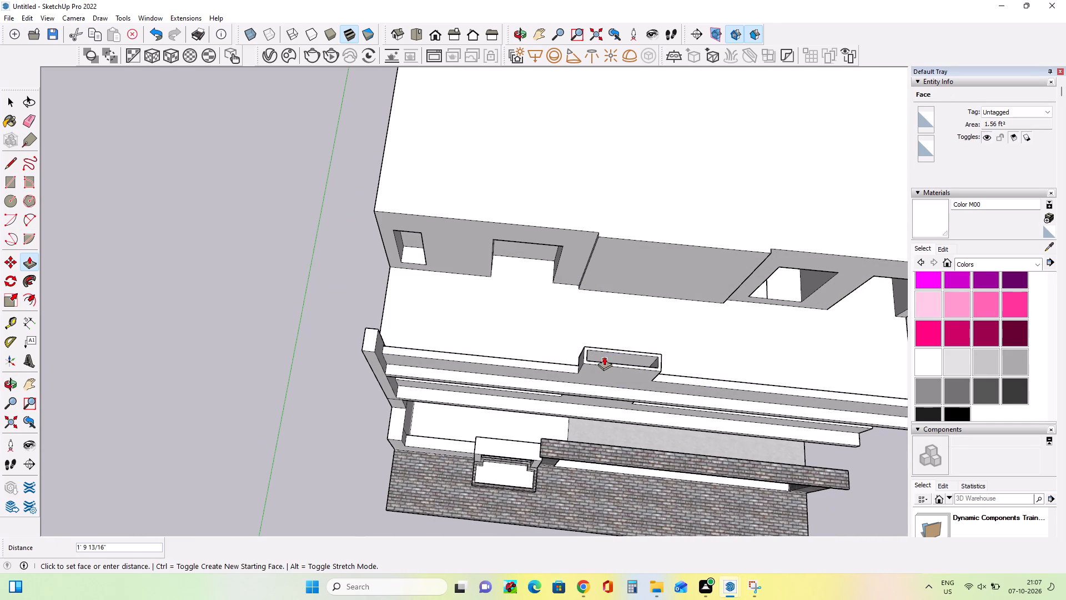
pyautogui.click(604, 357)
# Push/Pull the right outer end of the upper balcony planter outward by about 4 3/8" to lengthen it.
pyautogui.scroll(-8, 467, 338)
pyautogui.scroll(1, 699, 384)
pyautogui.moveTo(672, 367); pyautogui.dragTo(626, 341, button='middle')
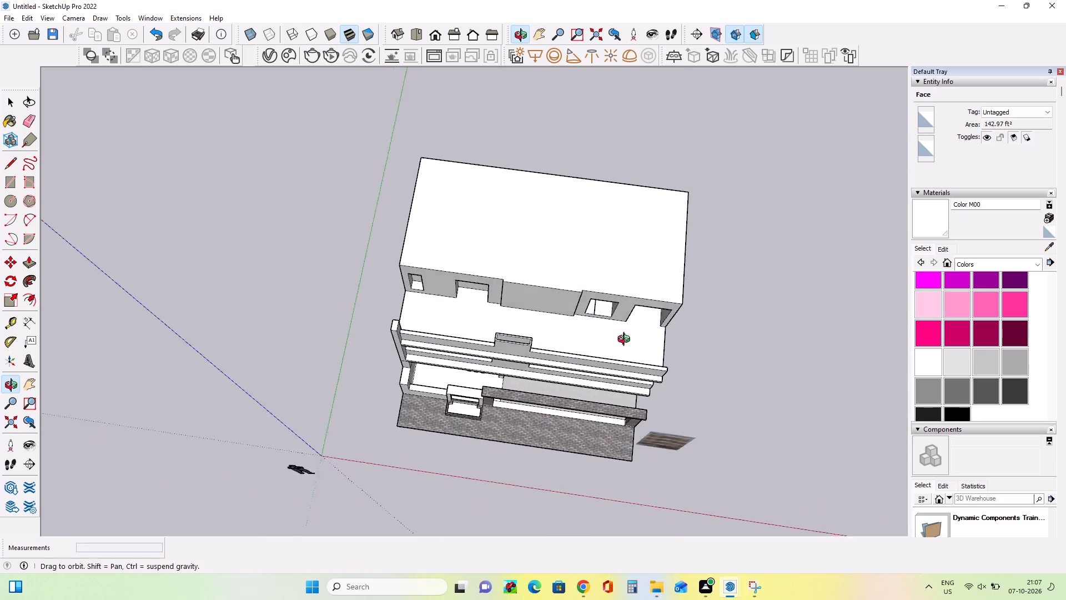
pyautogui.moveTo(626, 341); pyautogui.dragTo(495, 298, button='middle')
pyautogui.scroll(4, 507, 346)
pyautogui.moveTo(505, 346); pyautogui.dragTo(501, 286, button='middle')
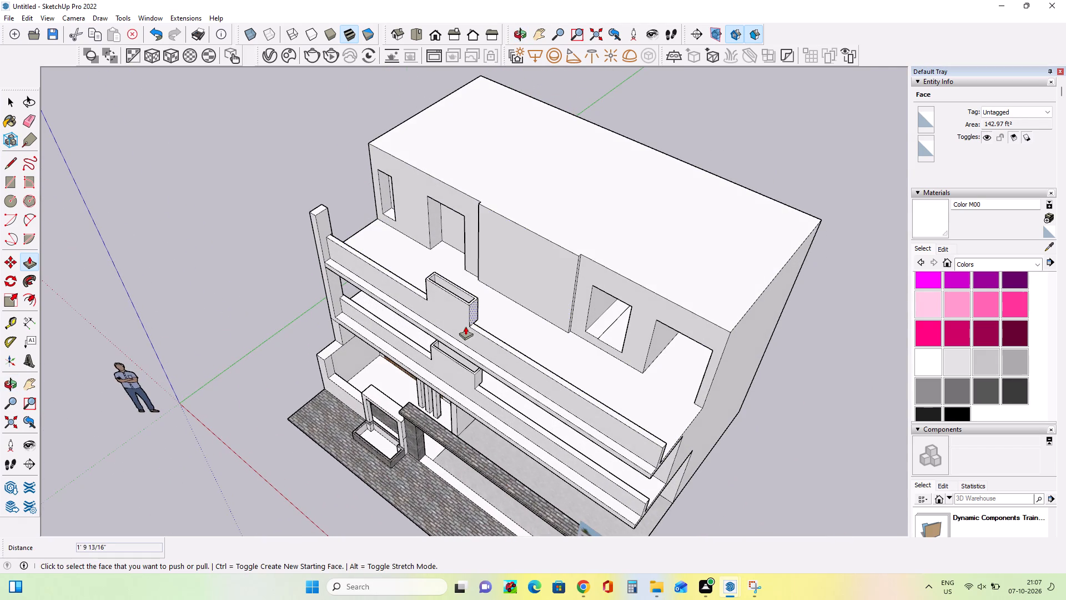
pyautogui.click(474, 313)
pyautogui.click(478, 317)
# Push/Pull the right inner end face of the planter's hollow by about 3 3/16" to thin that end wall.
pyautogui.moveTo(465, 293); pyautogui.dragTo(620, 304, button='middle')
pyautogui.scroll(5, 497, 291)
pyautogui.moveTo(497, 291); pyautogui.dragTo(538, 315, button='middle')
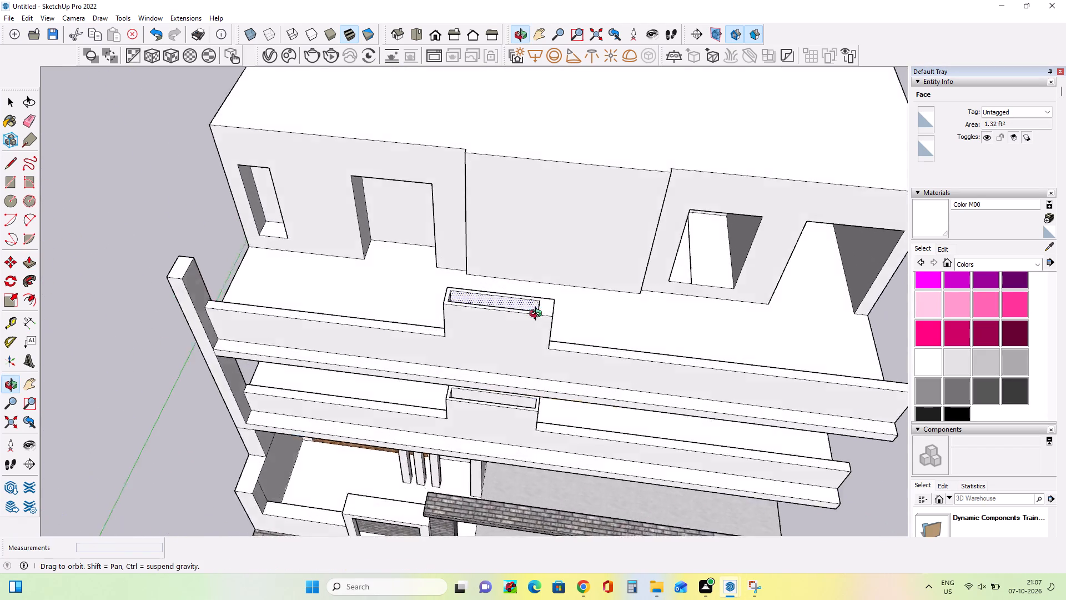
pyautogui.moveTo(538, 315); pyautogui.dragTo(614, 333, button='middle')
pyautogui.scroll(8, 565, 308)
pyautogui.moveTo(577, 306); pyautogui.dragTo(597, 313, button='middle')
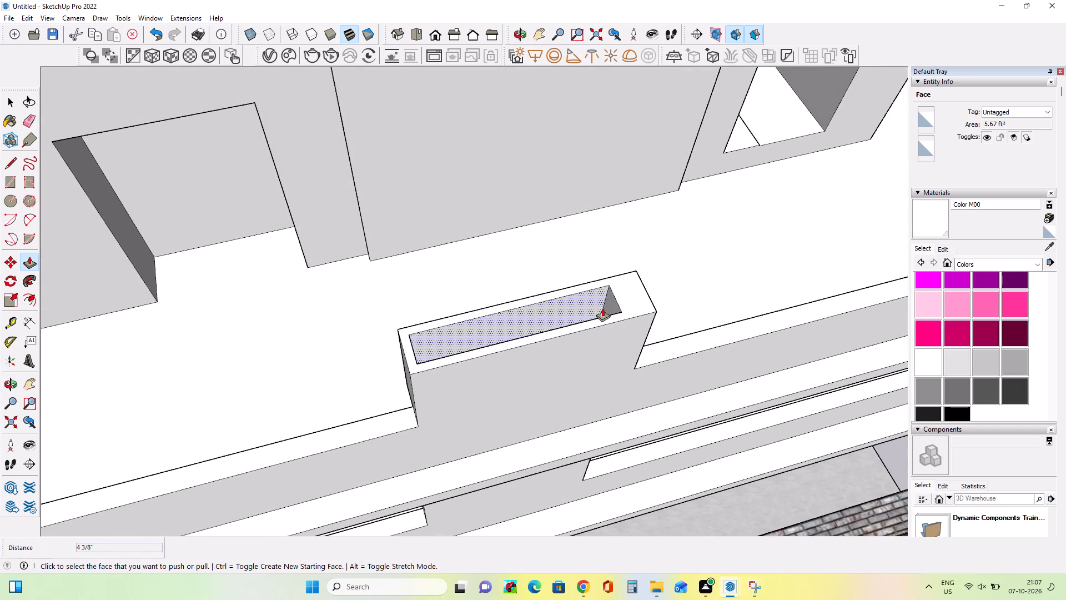
pyautogui.click(609, 299)
pyautogui.click(625, 296)
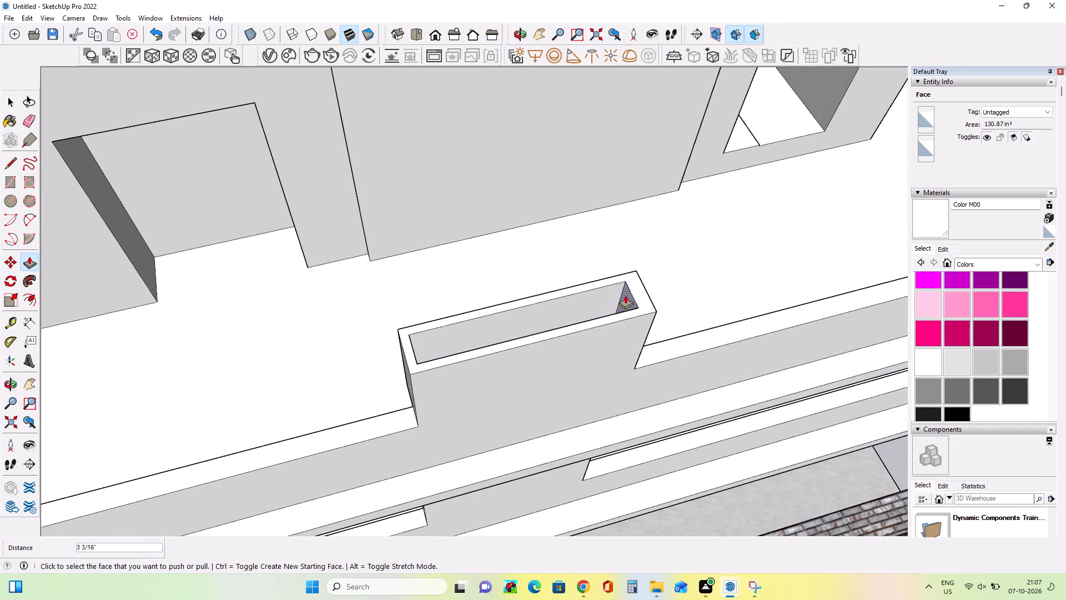
# Compare the modelled facade with the reference image beside it.
pyautogui.scroll(-8, 556, 315)
pyautogui.moveTo(579, 380); pyautogui.dragTo(433, 288, button='middle')
pyautogui.scroll(-6, 433, 287)
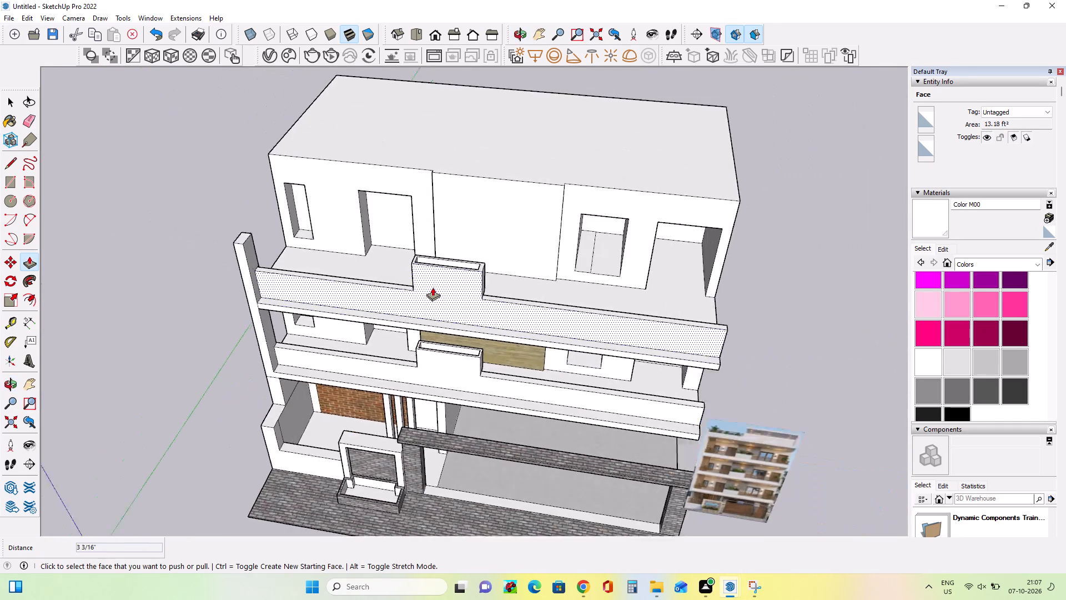
pyautogui.scroll(-1, 433, 287)
pyautogui.moveTo(450, 313); pyautogui.dragTo(507, 273, button='middle')
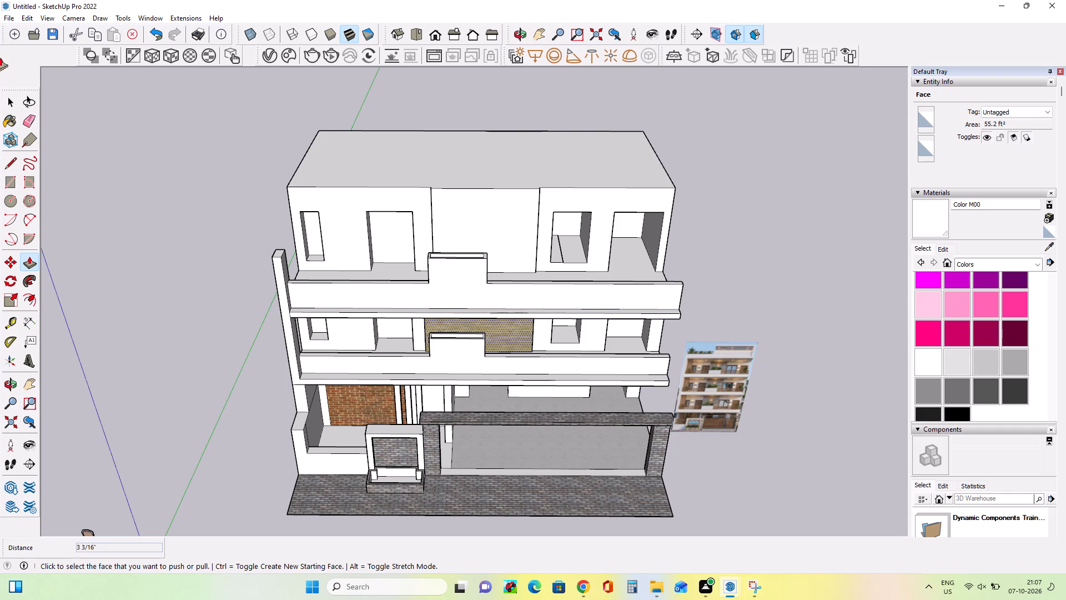
pyautogui.moveTo(556, 423); pyautogui.dragTo(555, 336, button='middle')
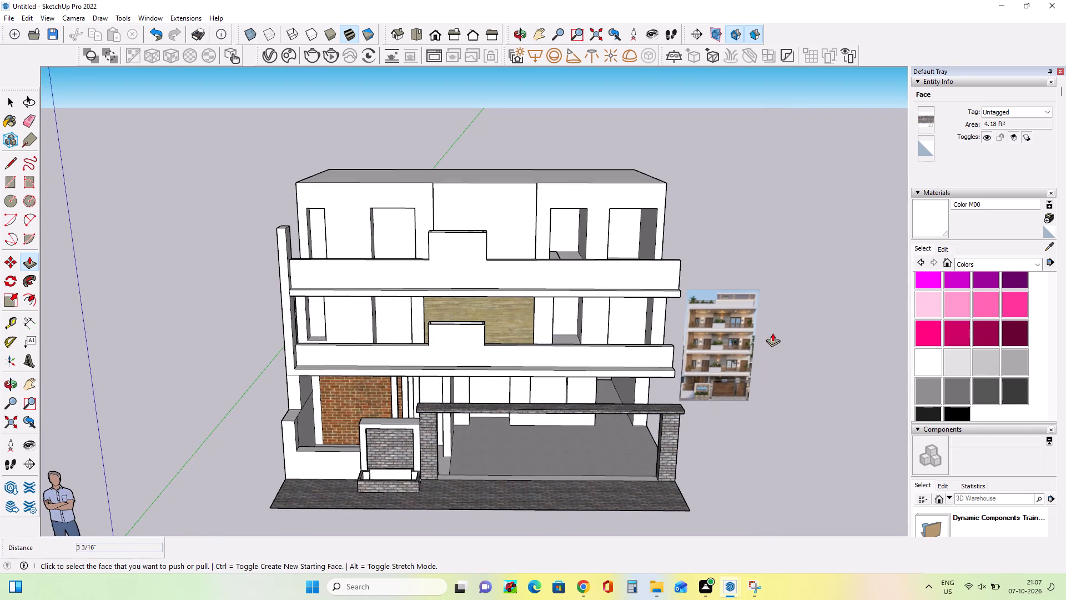
pyautogui.scroll(2, 746, 309)
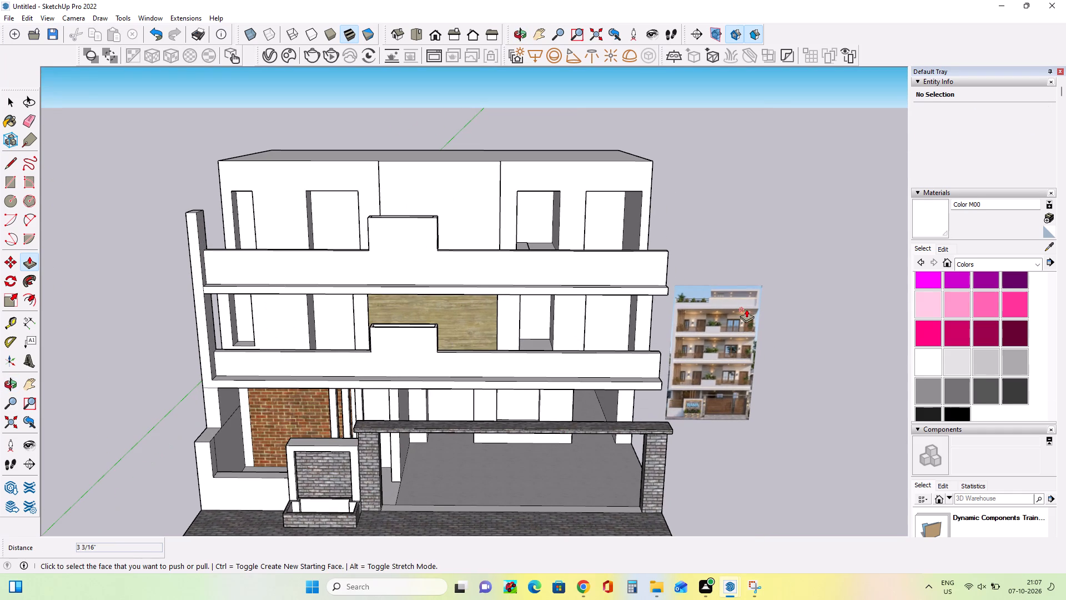
# Push/Pull the upper storey's left wall section inward by repeating the last distance of 3 3/16".
pyautogui.moveTo(561, 267); pyautogui.dragTo(678, 358, button='middle')
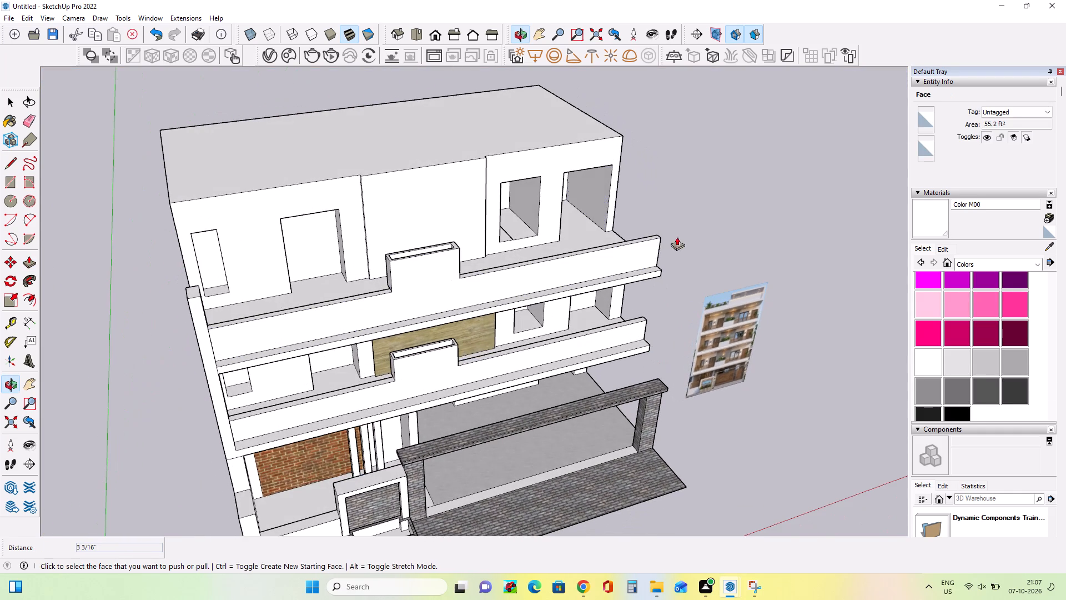
pyautogui.doubleClick(279, 289)
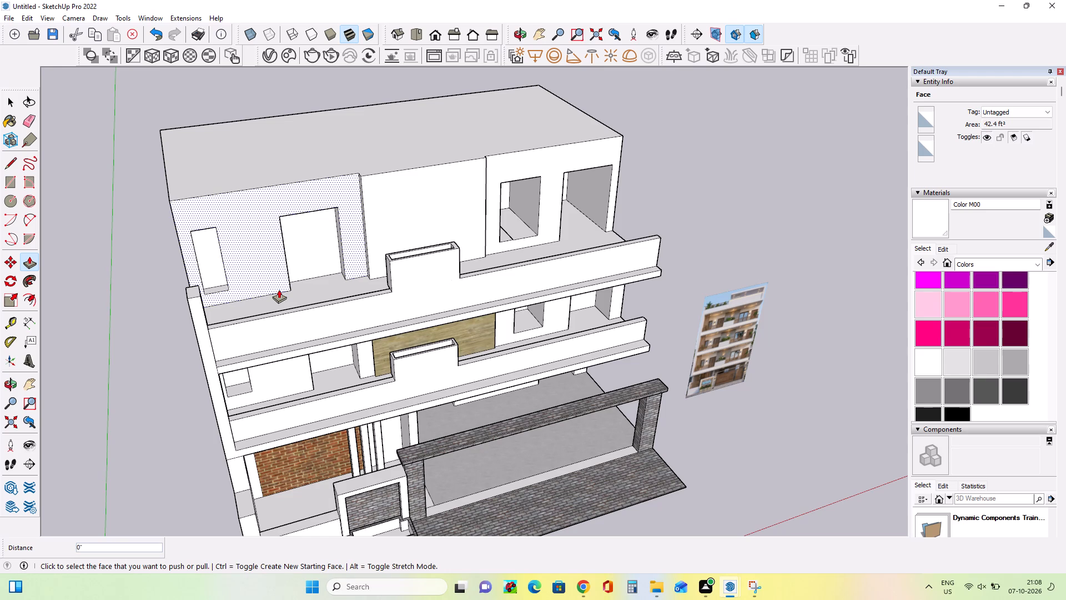
pyautogui.press('Escape')
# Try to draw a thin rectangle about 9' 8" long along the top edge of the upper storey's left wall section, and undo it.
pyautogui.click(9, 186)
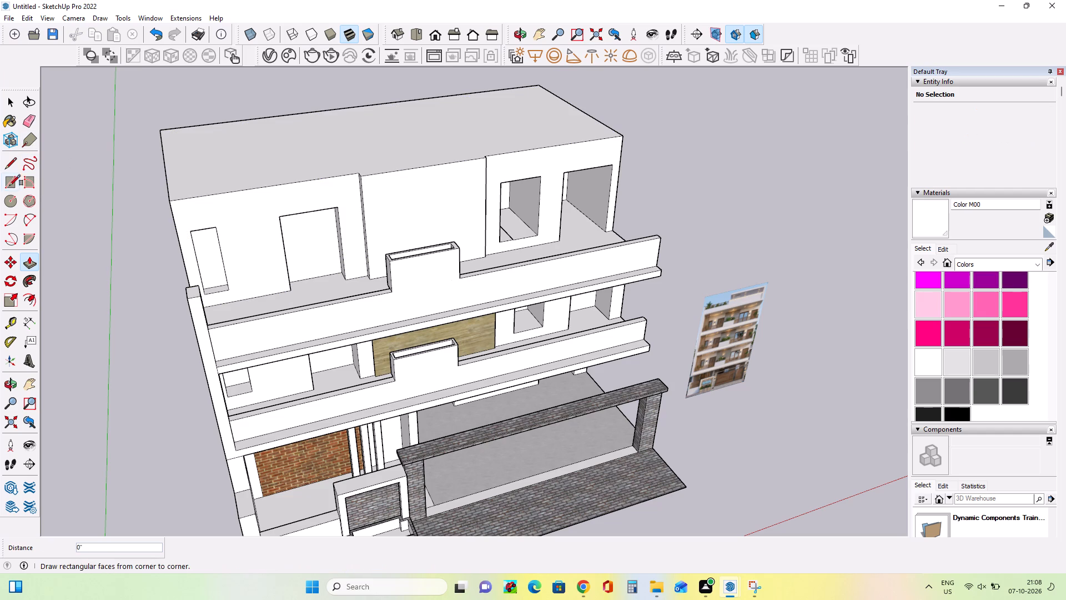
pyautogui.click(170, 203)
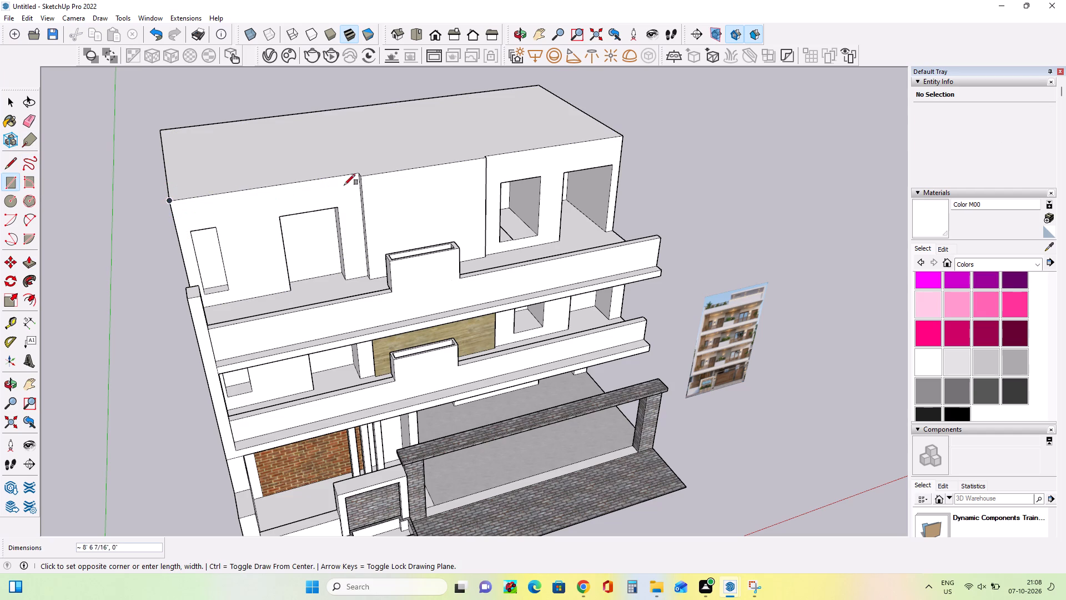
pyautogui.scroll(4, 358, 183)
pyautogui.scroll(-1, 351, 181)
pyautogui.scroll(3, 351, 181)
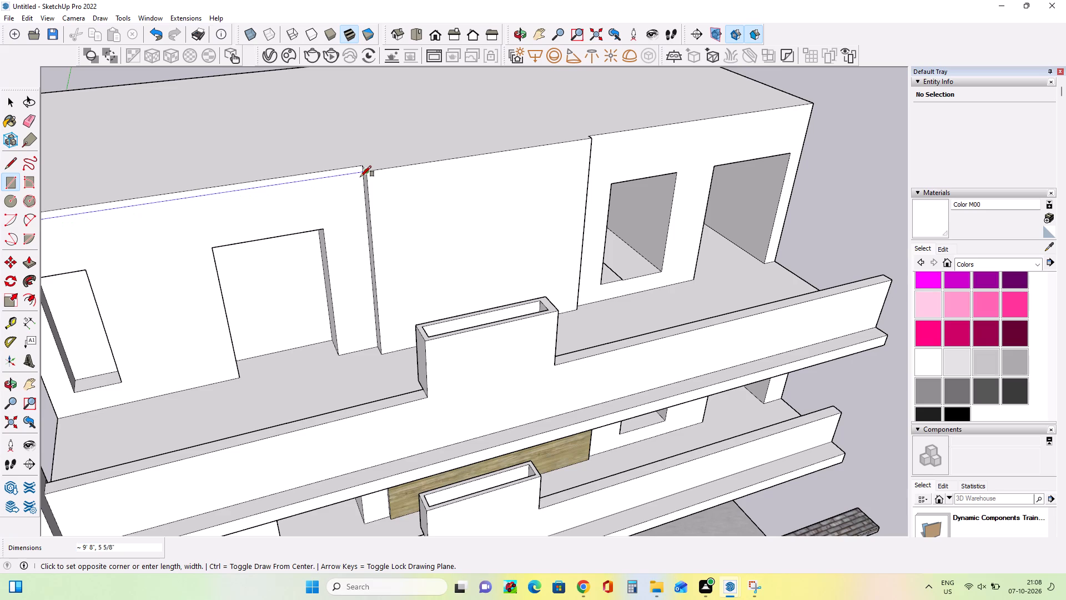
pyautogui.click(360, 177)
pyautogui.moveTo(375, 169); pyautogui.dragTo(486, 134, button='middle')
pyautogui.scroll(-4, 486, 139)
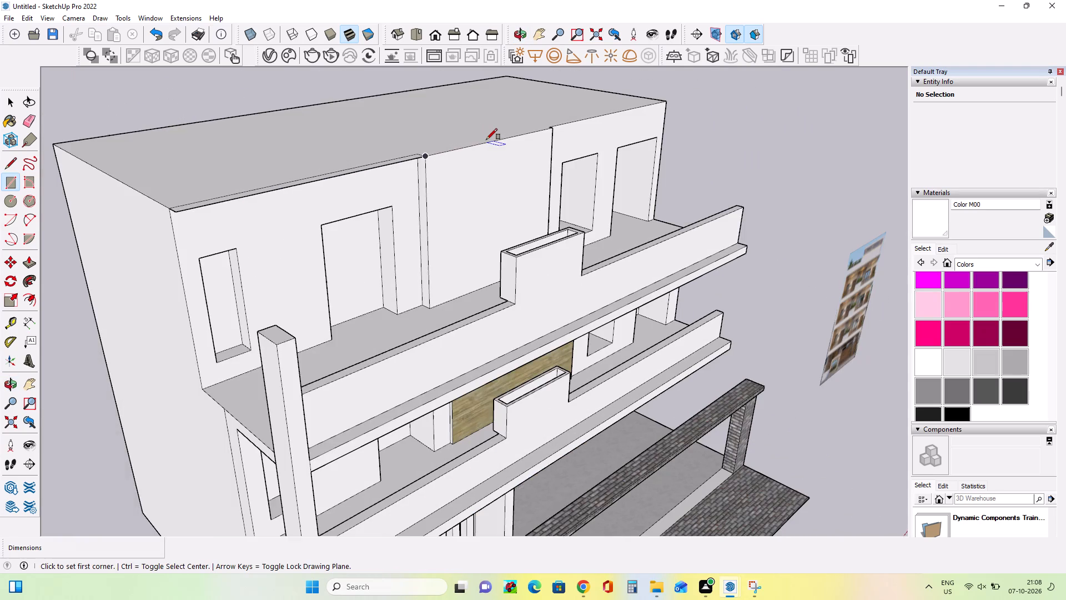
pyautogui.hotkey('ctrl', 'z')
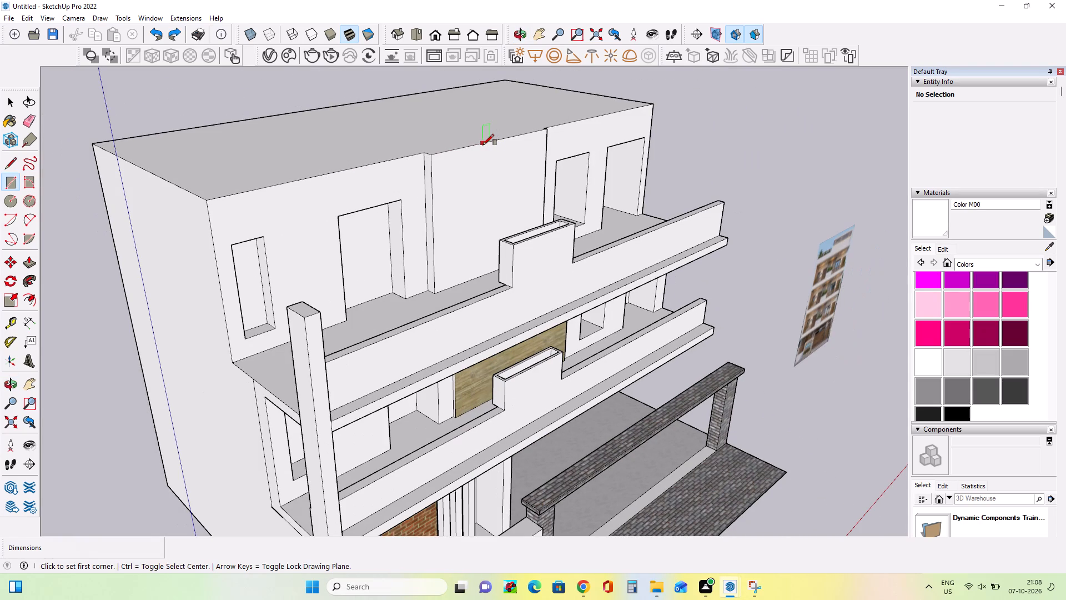
# Draw a rectangular band about 6 1/16" high and 9' 8" long along the top of the upper storey's left wall section.
pyautogui.click(424, 164)
pyautogui.click(208, 203)
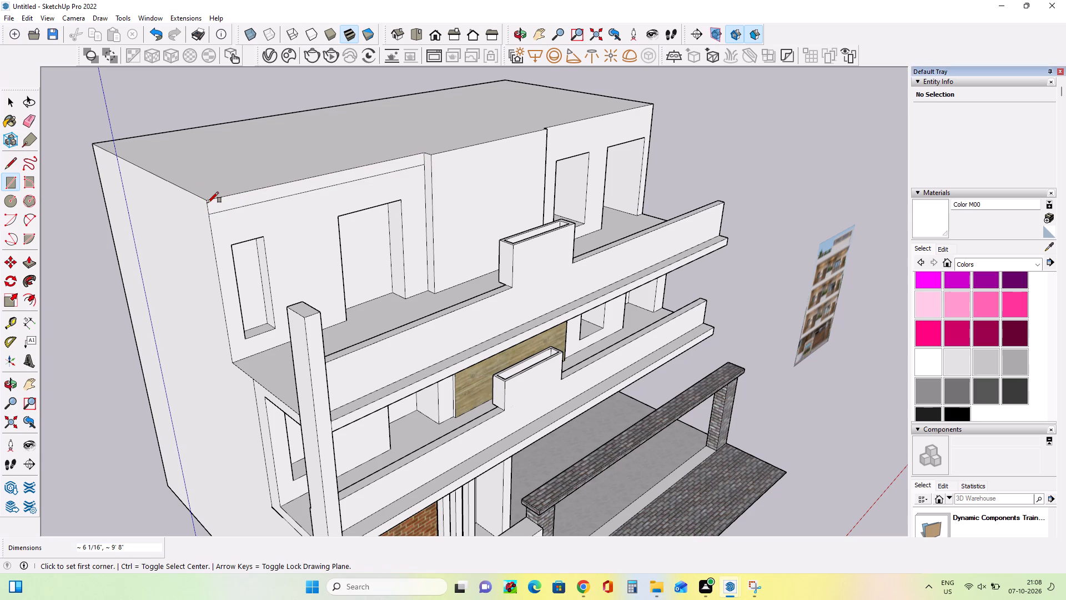
# Push/Pull the upper storey's middle wall section inward by about 3 1/16".
pyautogui.scroll(4, 424, 168)
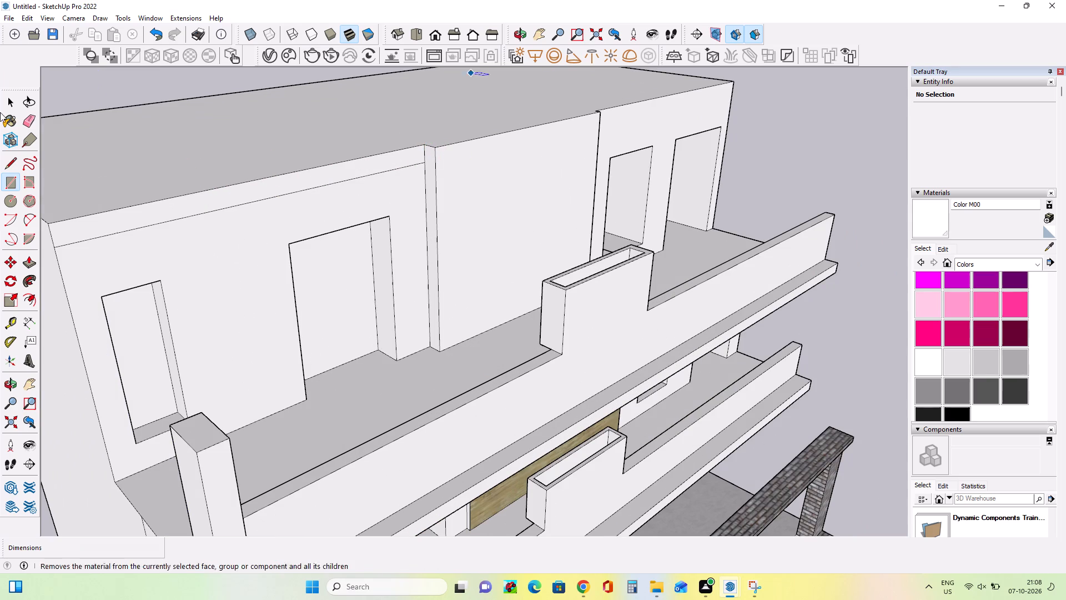
pyautogui.click(29, 268)
pyautogui.click(483, 203)
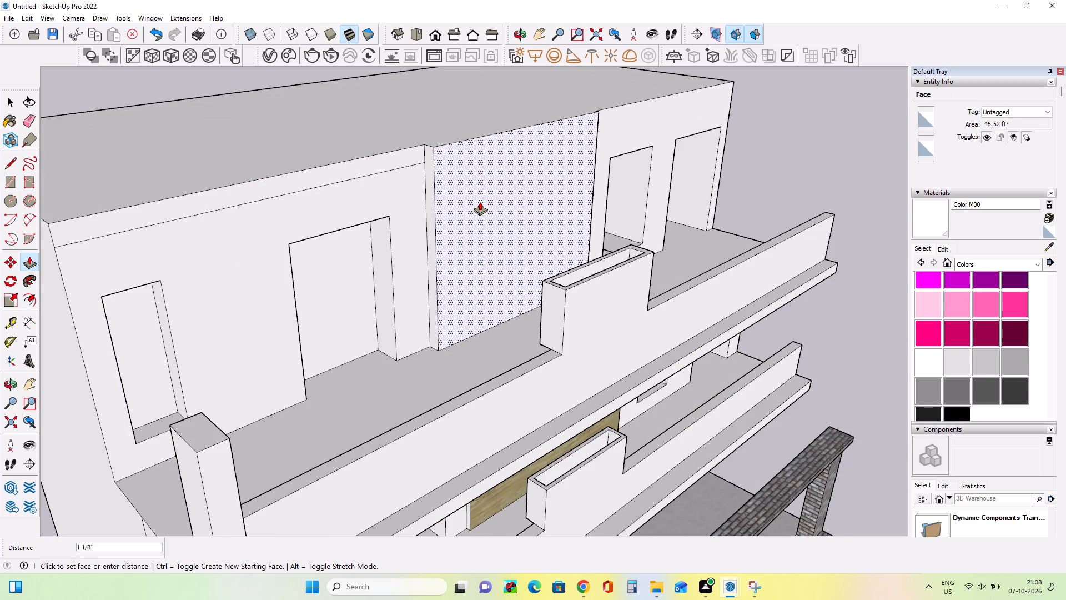
pyautogui.click(477, 200)
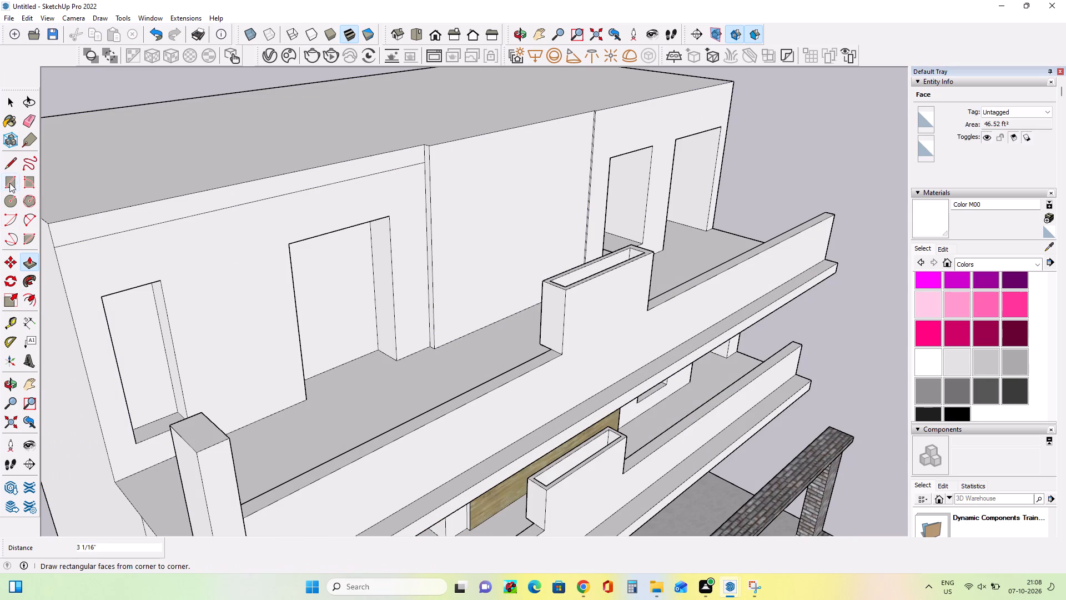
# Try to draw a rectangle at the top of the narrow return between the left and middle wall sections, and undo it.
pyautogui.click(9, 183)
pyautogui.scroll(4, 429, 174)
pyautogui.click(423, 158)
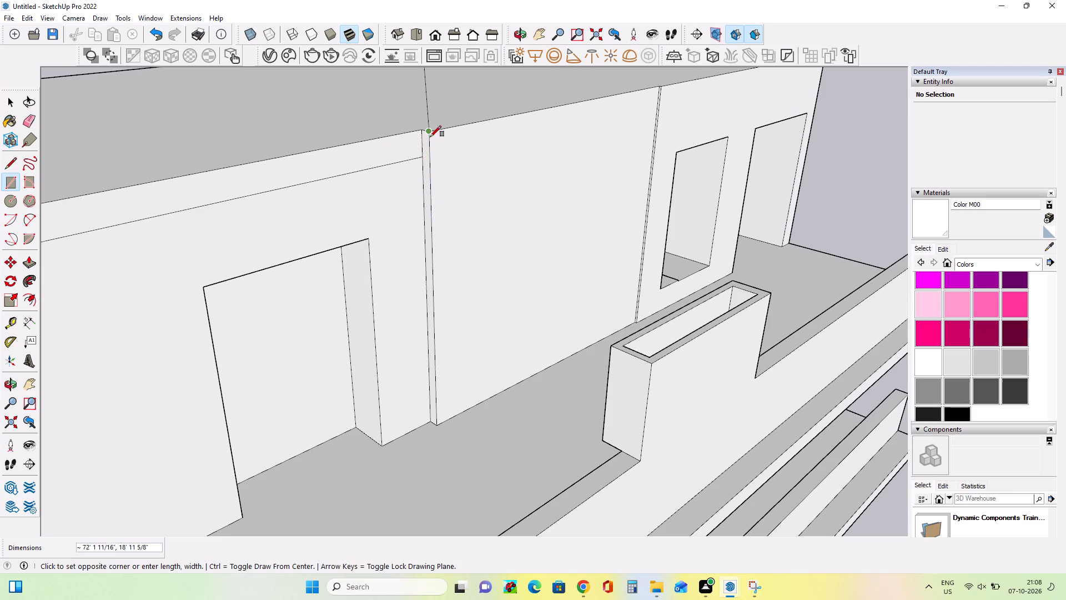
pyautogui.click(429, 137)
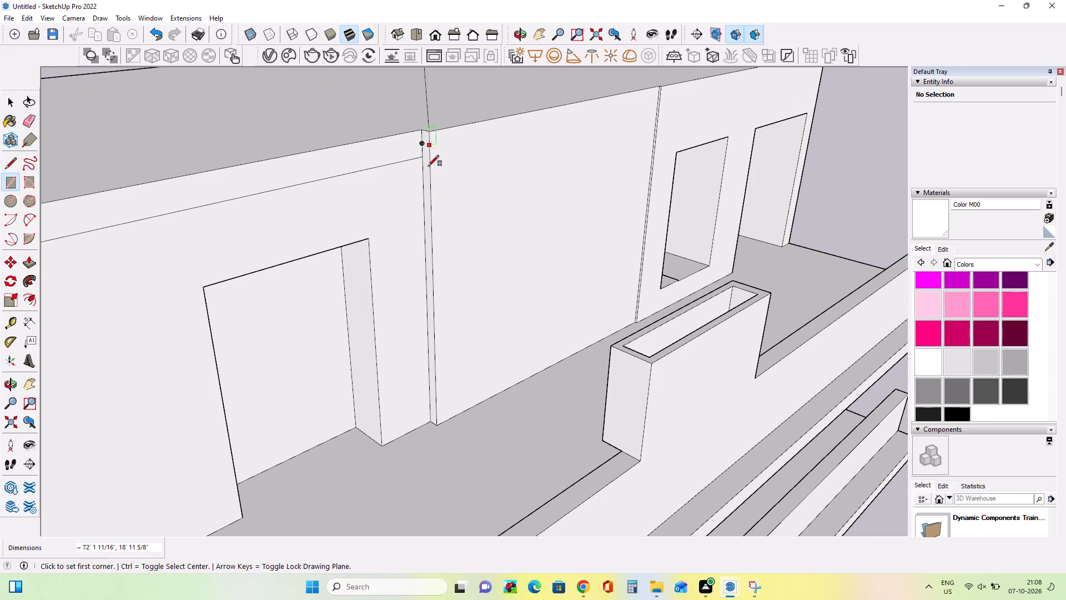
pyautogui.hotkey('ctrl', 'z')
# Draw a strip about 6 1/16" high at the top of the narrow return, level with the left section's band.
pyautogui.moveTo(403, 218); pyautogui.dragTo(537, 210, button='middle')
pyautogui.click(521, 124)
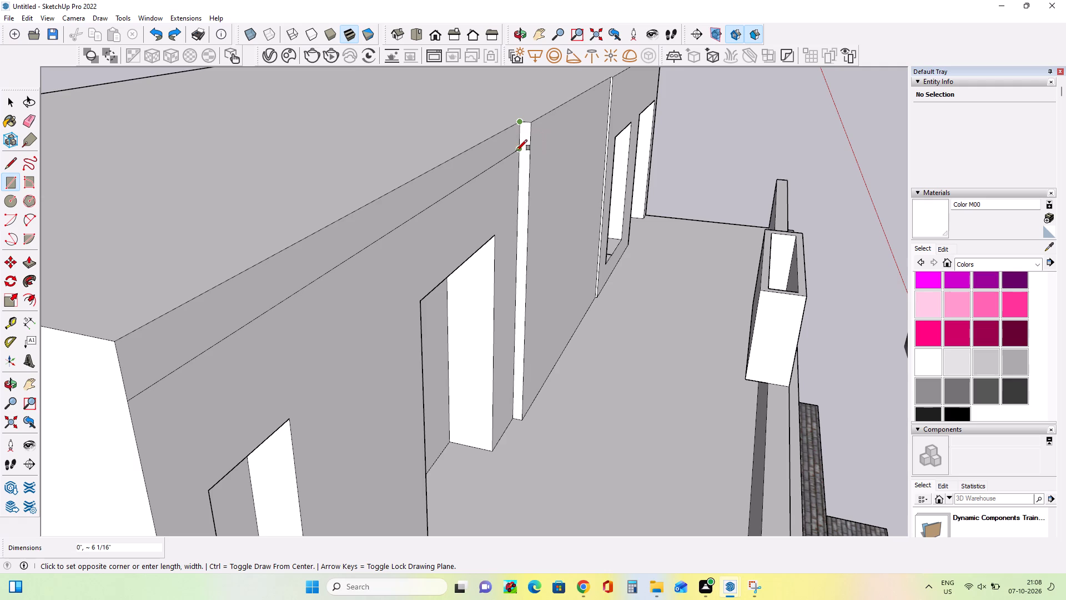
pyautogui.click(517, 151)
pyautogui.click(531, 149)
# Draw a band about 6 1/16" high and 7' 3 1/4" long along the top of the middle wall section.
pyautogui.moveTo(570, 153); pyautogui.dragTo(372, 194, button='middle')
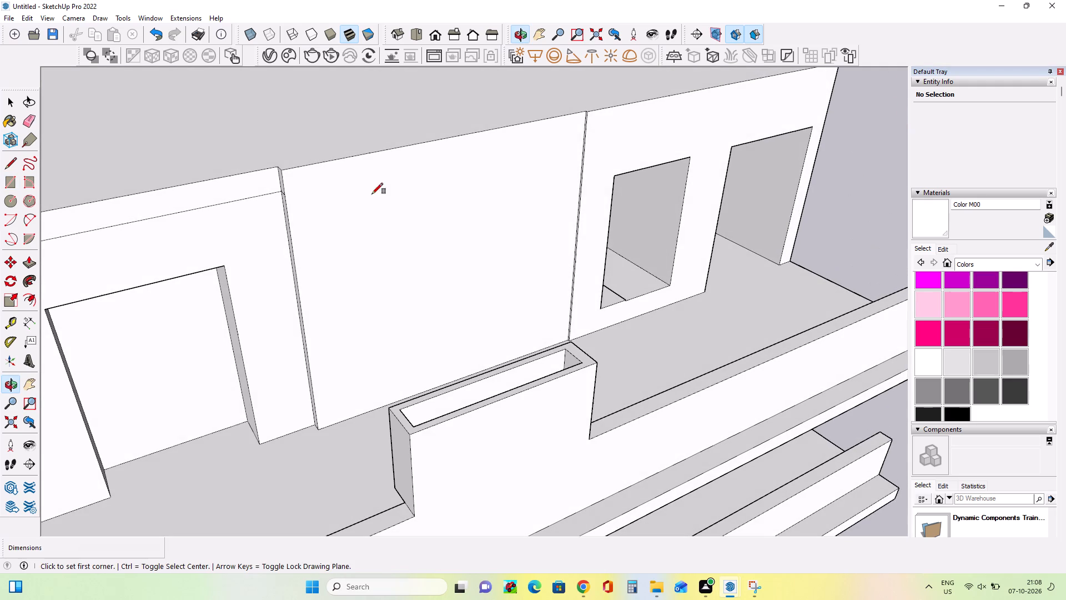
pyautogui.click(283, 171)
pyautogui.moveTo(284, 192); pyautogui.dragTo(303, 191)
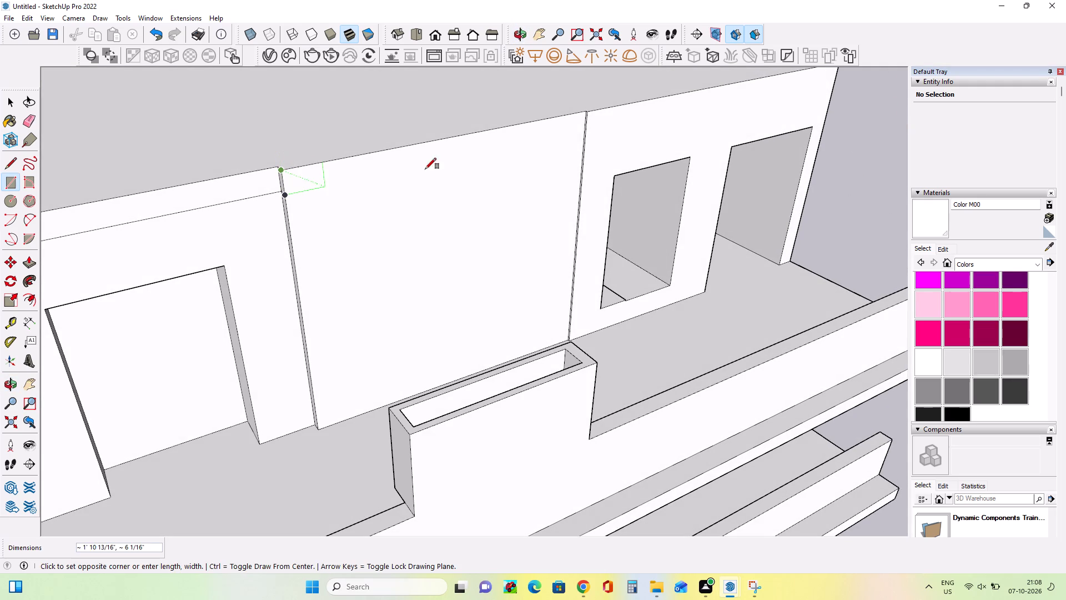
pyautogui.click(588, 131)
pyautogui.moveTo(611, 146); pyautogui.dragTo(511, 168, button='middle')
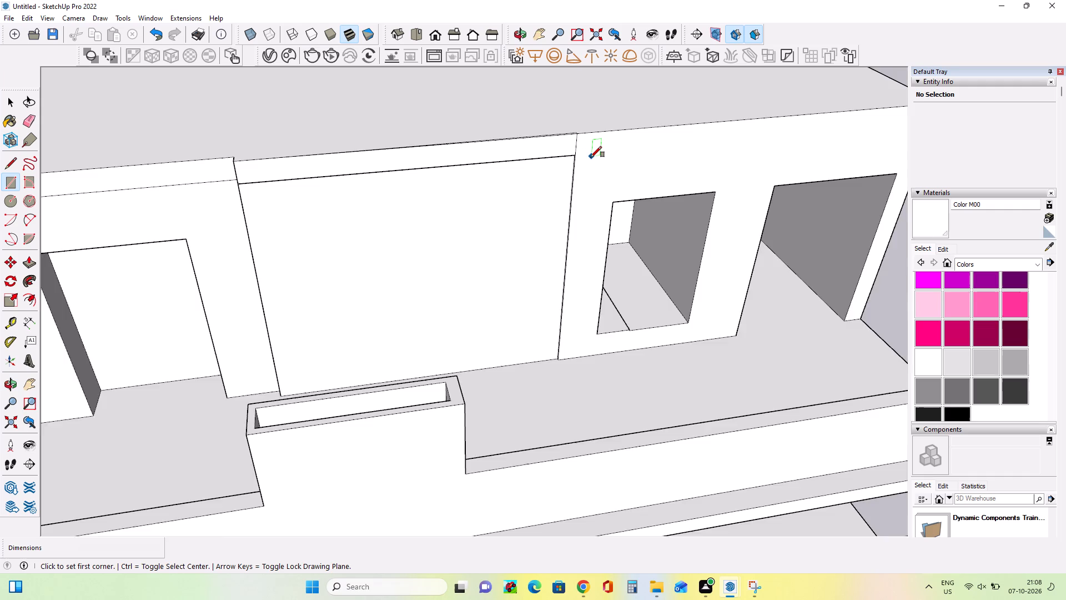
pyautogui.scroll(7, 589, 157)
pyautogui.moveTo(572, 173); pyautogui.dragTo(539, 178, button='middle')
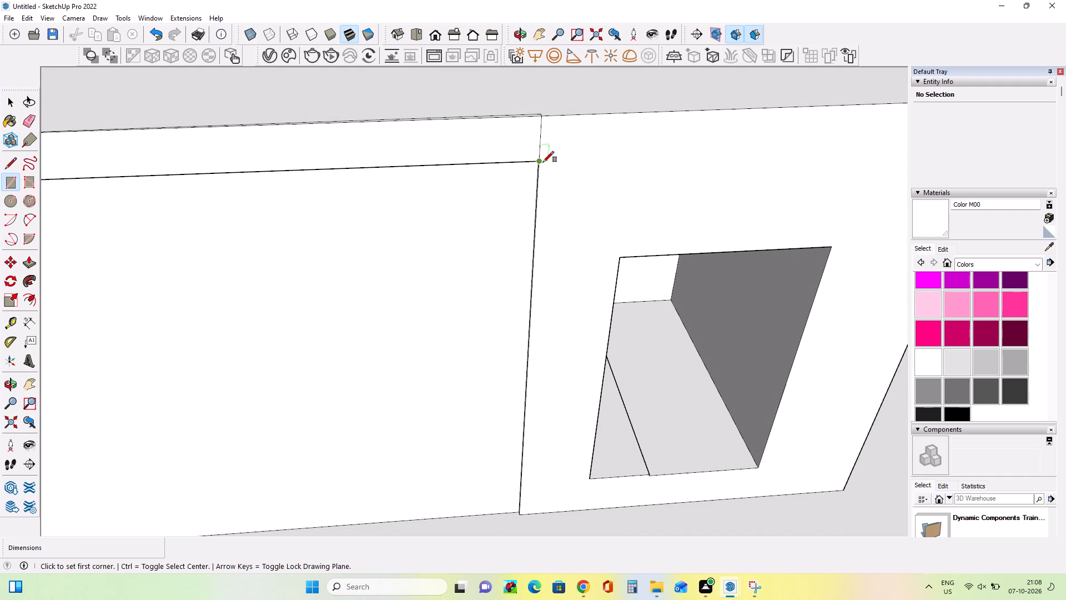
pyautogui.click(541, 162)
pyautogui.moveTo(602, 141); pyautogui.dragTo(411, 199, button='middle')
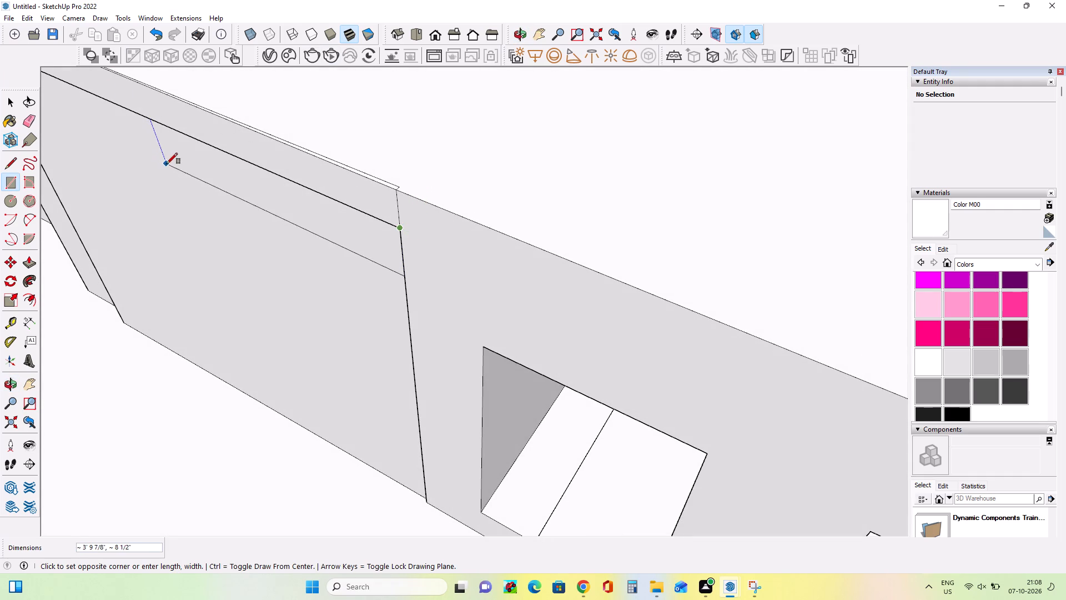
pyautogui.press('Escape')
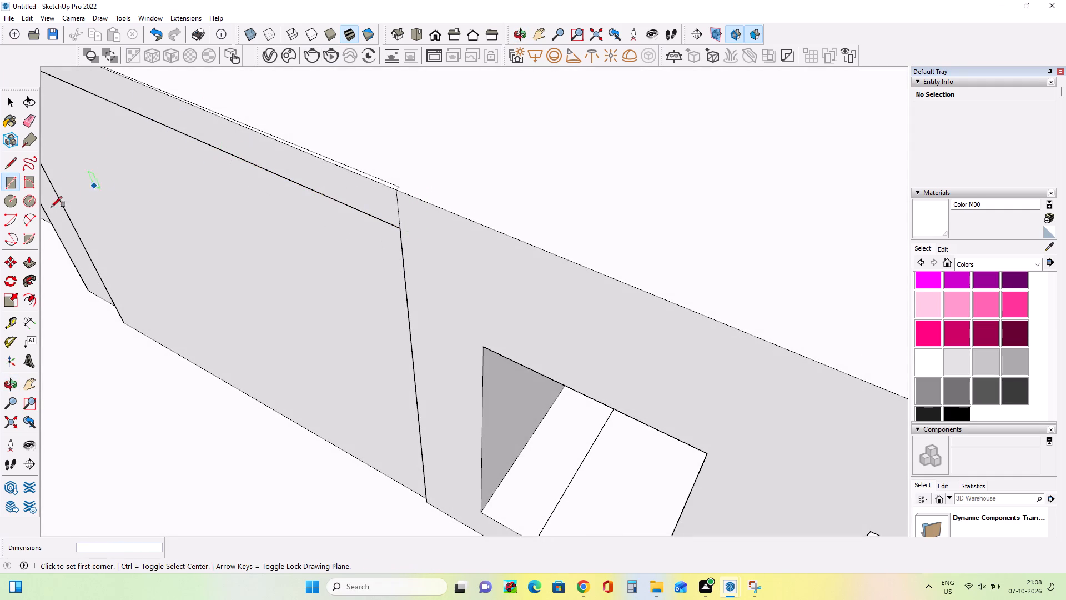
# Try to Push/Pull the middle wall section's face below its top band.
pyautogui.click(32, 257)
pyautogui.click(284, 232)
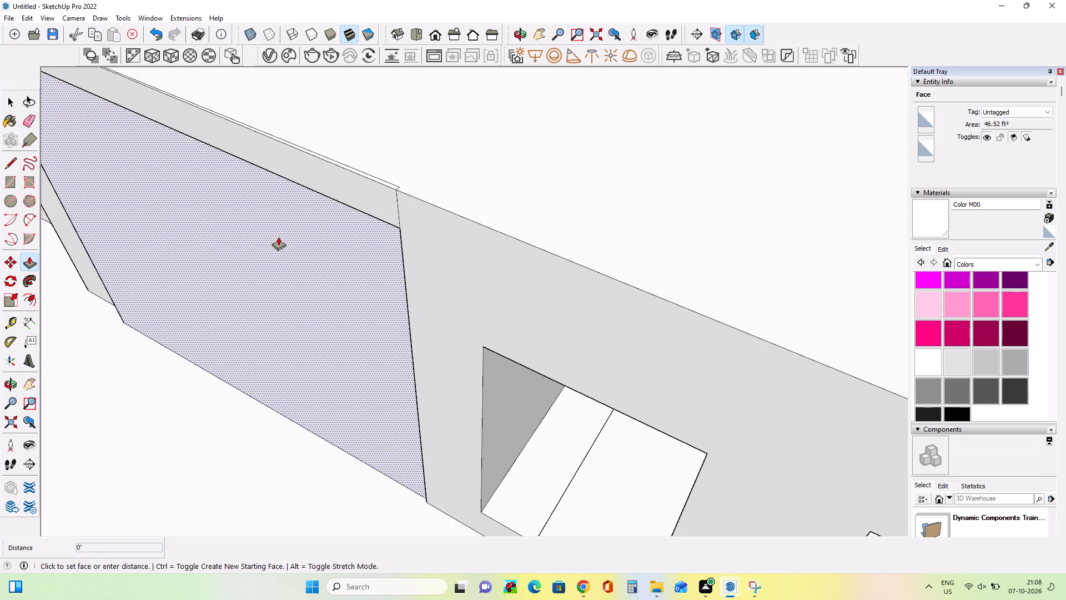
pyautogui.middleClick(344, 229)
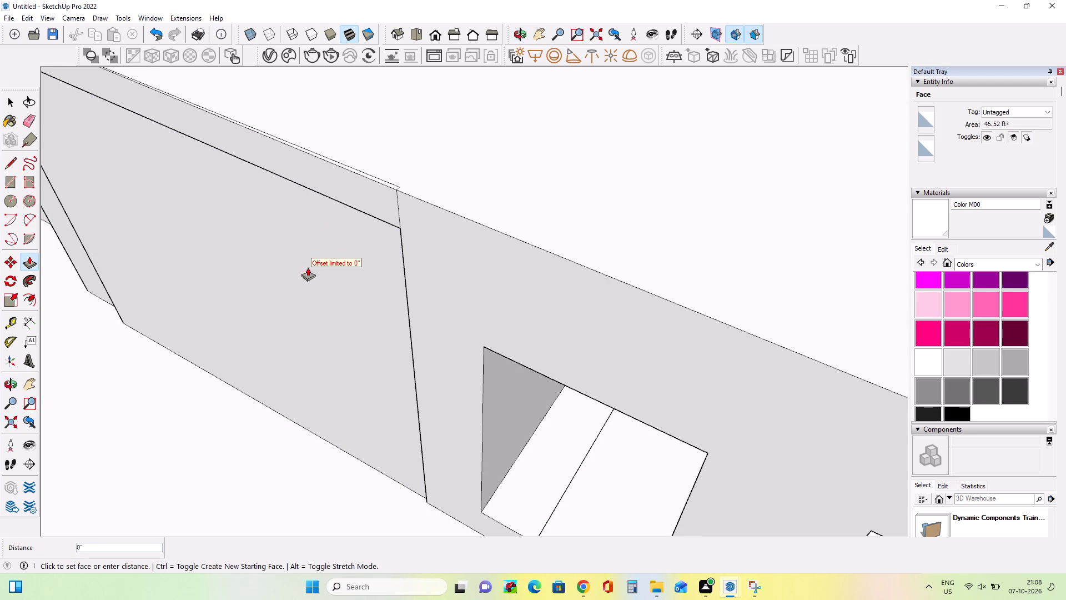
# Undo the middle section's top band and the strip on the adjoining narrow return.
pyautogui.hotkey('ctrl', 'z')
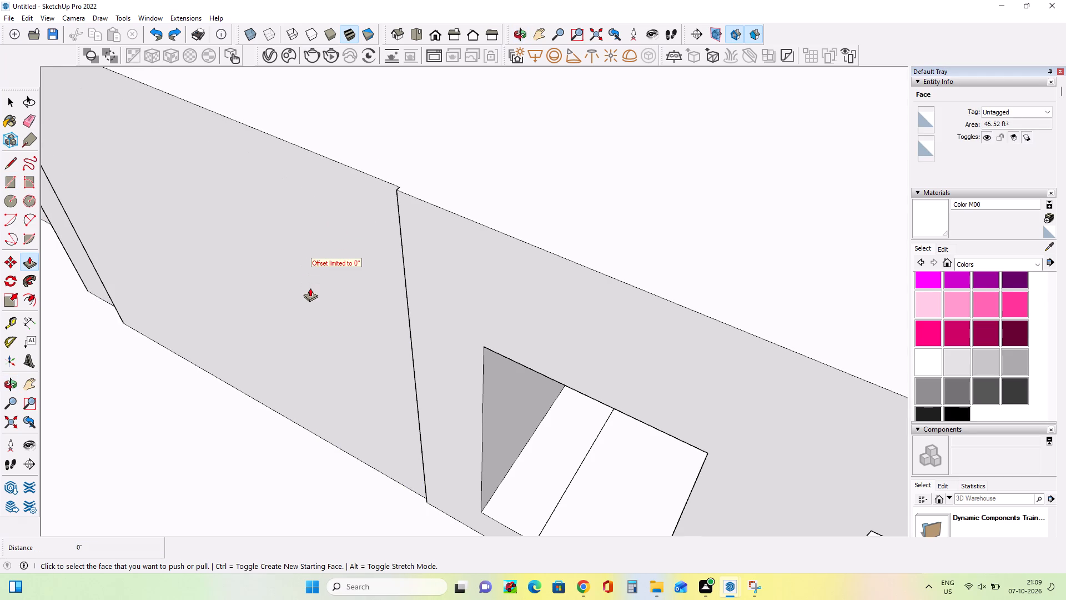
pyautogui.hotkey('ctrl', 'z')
# Push/Pull the upper storey's middle wall section slightly outward so it projects beyond the left section.
pyautogui.scroll(-3, 310, 288)
pyautogui.moveTo(310, 288); pyautogui.dragTo(372, 266, button='middle')
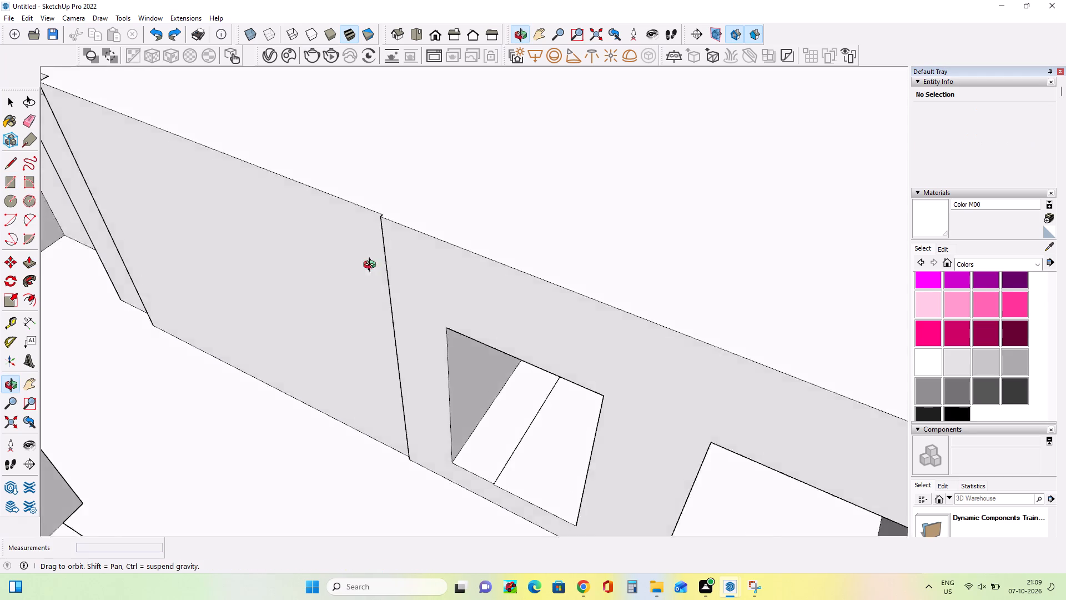
pyautogui.moveTo(372, 266); pyautogui.dragTo(606, 204, button='middle')
pyautogui.scroll(-1, 606, 204)
pyautogui.moveTo(253, 228); pyautogui.dragTo(391, 294, button='middle')
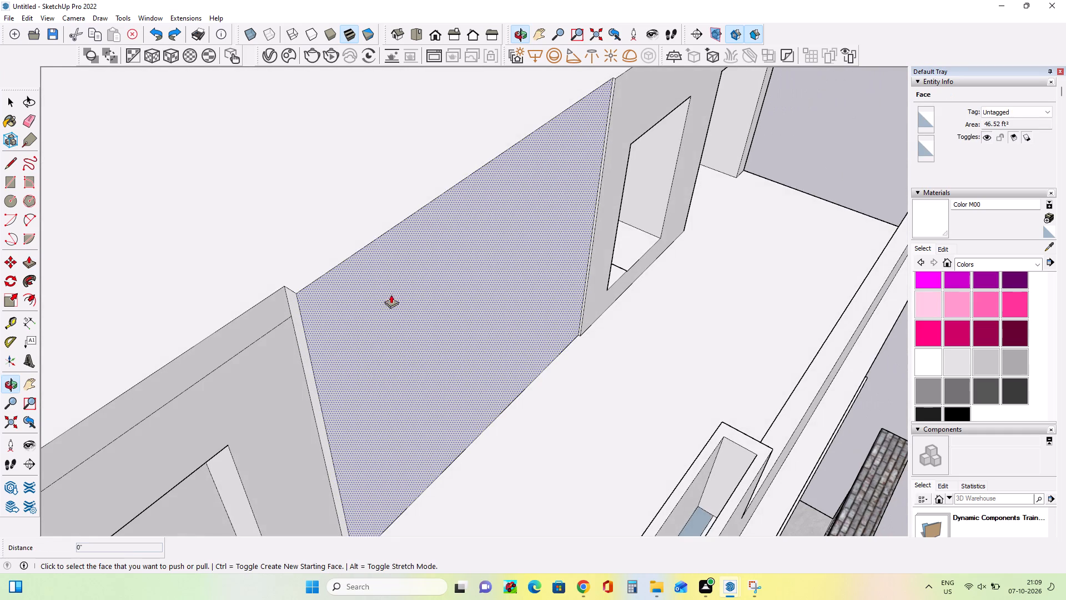
pyautogui.click(390, 283)
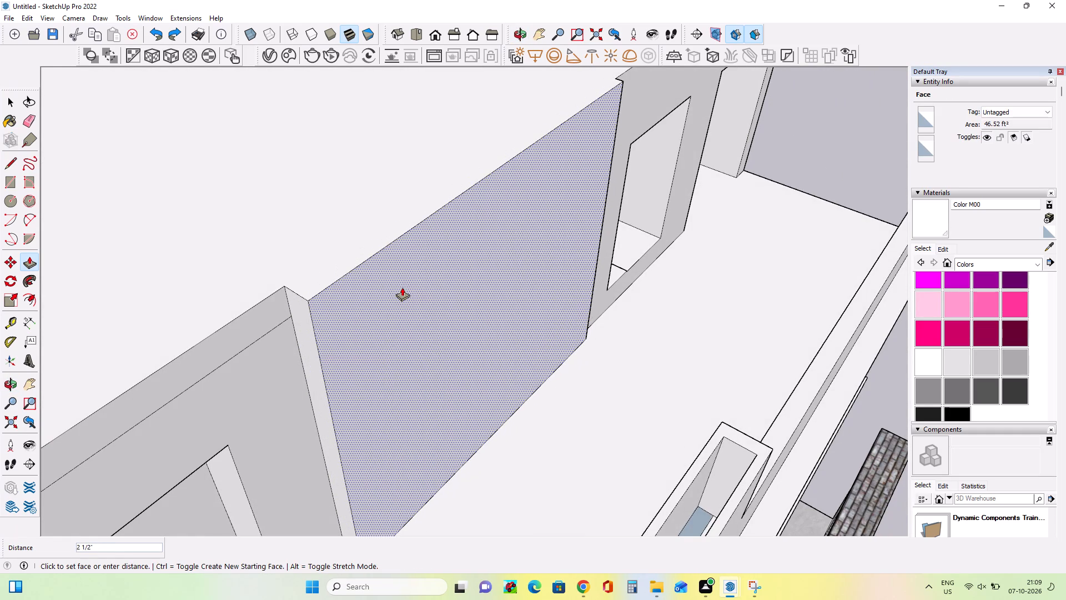
pyautogui.click(396, 285)
# Push/Pull the upper storey's right wall section, around the window and door openings, inward by about 3 3/8".
pyautogui.moveTo(497, 295); pyautogui.dragTo(91, 344, button='middle')
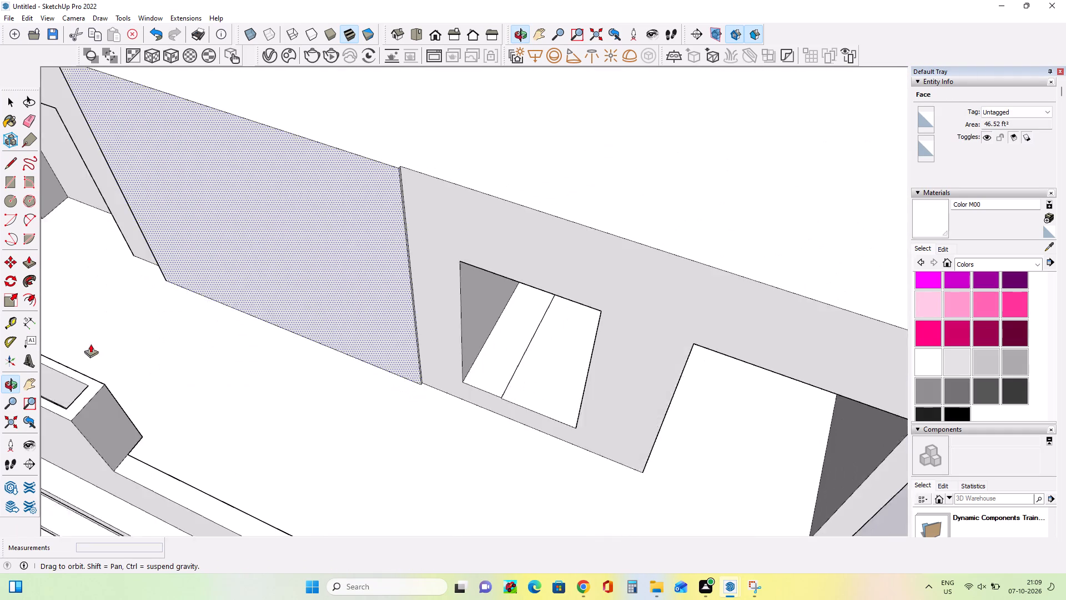
pyautogui.click(495, 237)
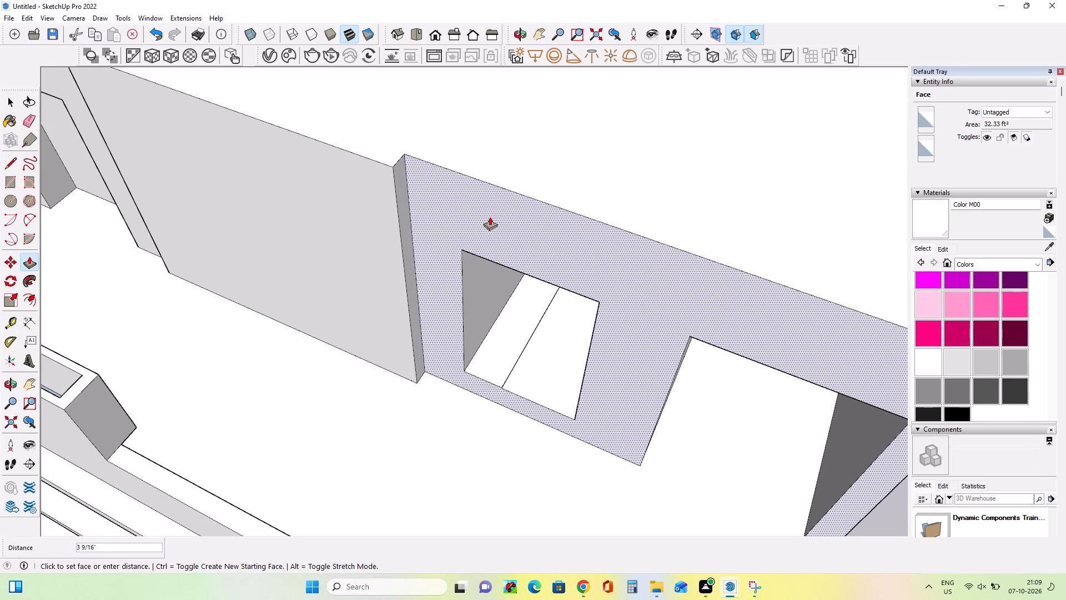
pyautogui.click(490, 217)
# Draw a rectangle about 6 1/16" by 3 13/16" at the top of the narrow return, continuing the left section's band.
pyautogui.moveTo(412, 271); pyautogui.dragTo(607, 208, button='middle')
pyautogui.scroll(-7, 540, 234)
pyautogui.moveTo(441, 267); pyautogui.dragTo(515, 214, button='middle')
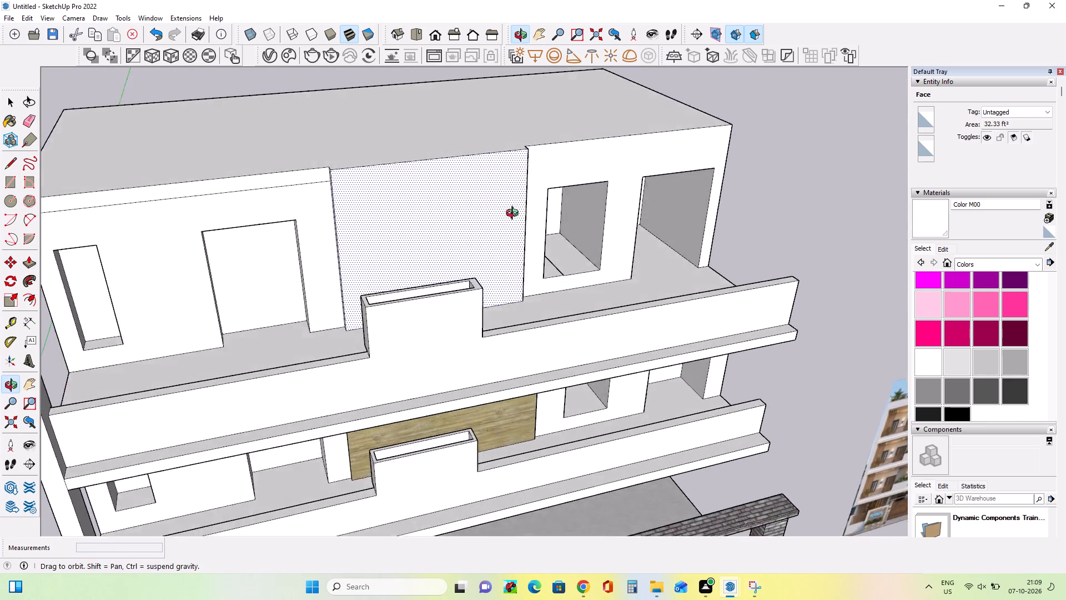
pyautogui.moveTo(515, 214); pyautogui.dragTo(569, 306, button='middle')
pyautogui.moveTo(549, 251); pyautogui.dragTo(541, 227, button='middle')
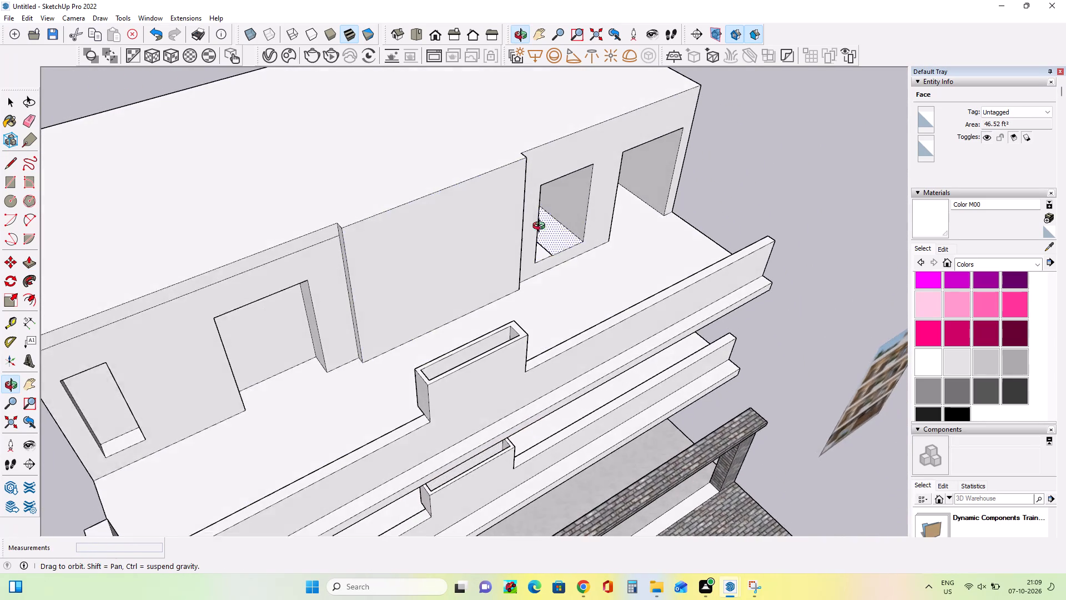
pyautogui.moveTo(541, 227); pyautogui.dragTo(501, 207, button='middle')
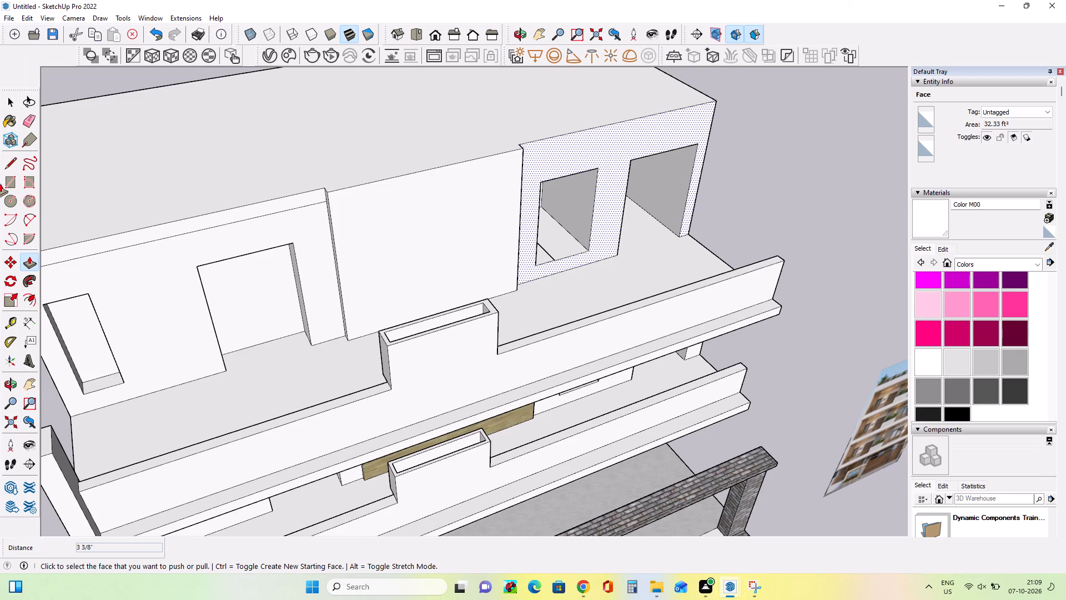
pyautogui.moveTo(398, 171); pyautogui.dragTo(512, 165, button='middle')
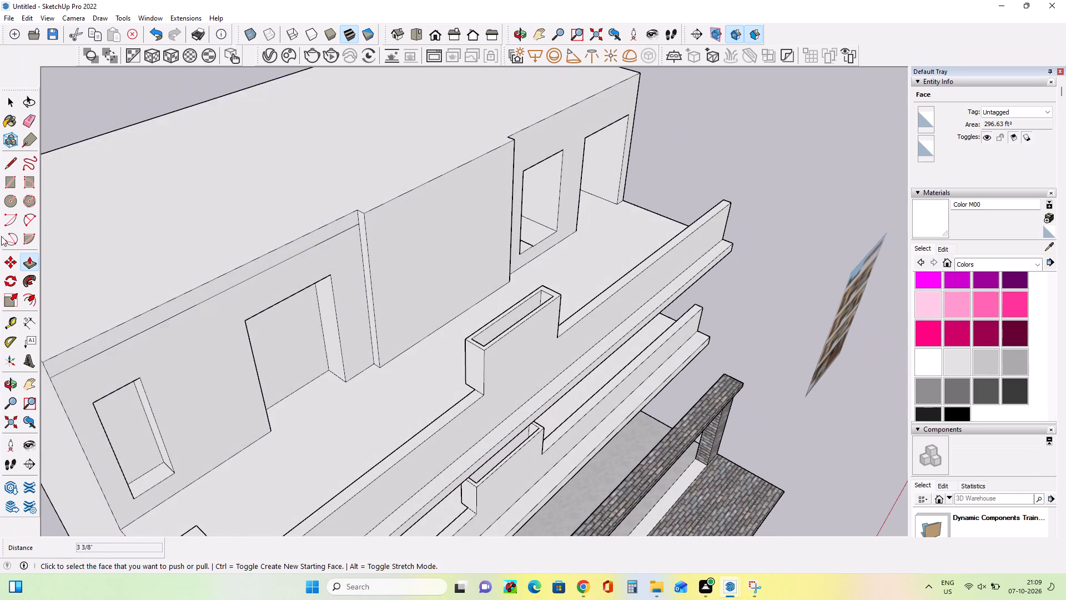
pyautogui.click(8, 185)
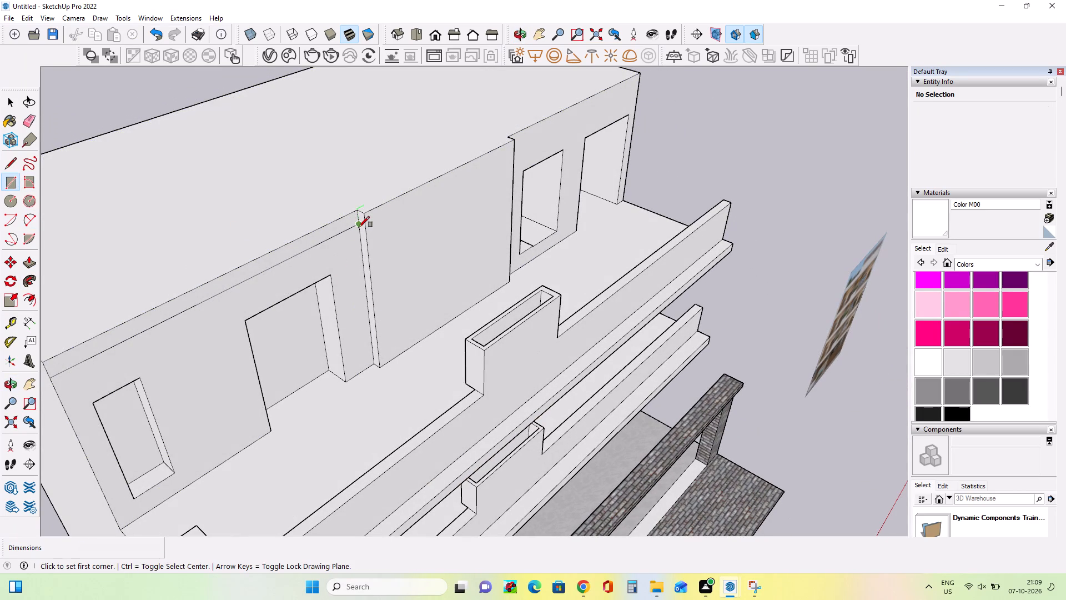
pyautogui.click(360, 226)
pyautogui.click(366, 216)
# Continue the top band with rectangles across the middle wall section, its narrow return (about 6 1/16" by 4"), and the right wall section.
pyautogui.click(368, 223)
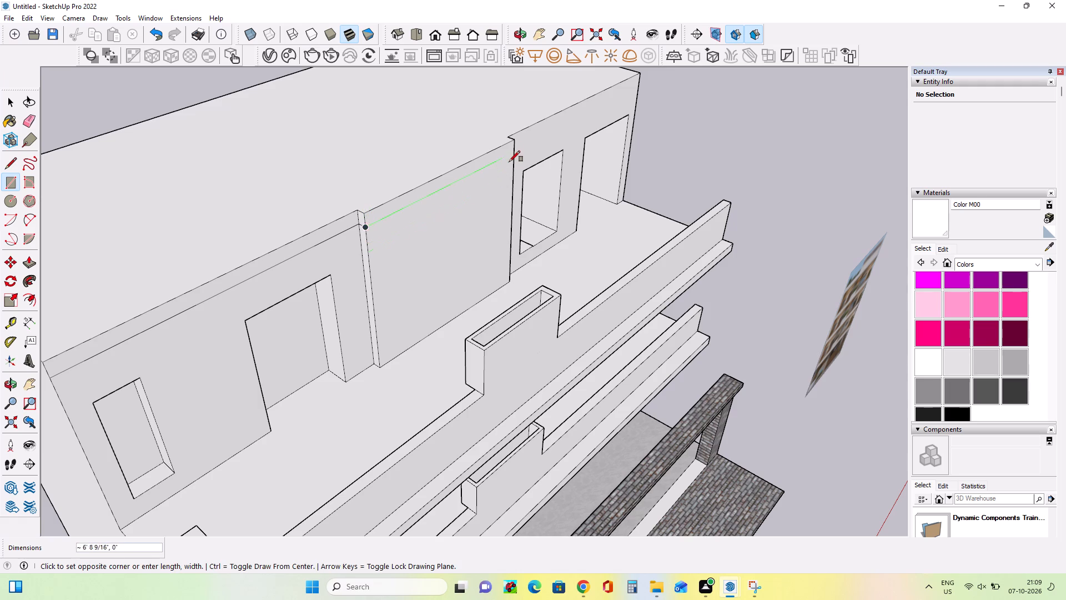
pyautogui.click(515, 146)
pyautogui.moveTo(508, 251); pyautogui.dragTo(83, 263, button='middle')
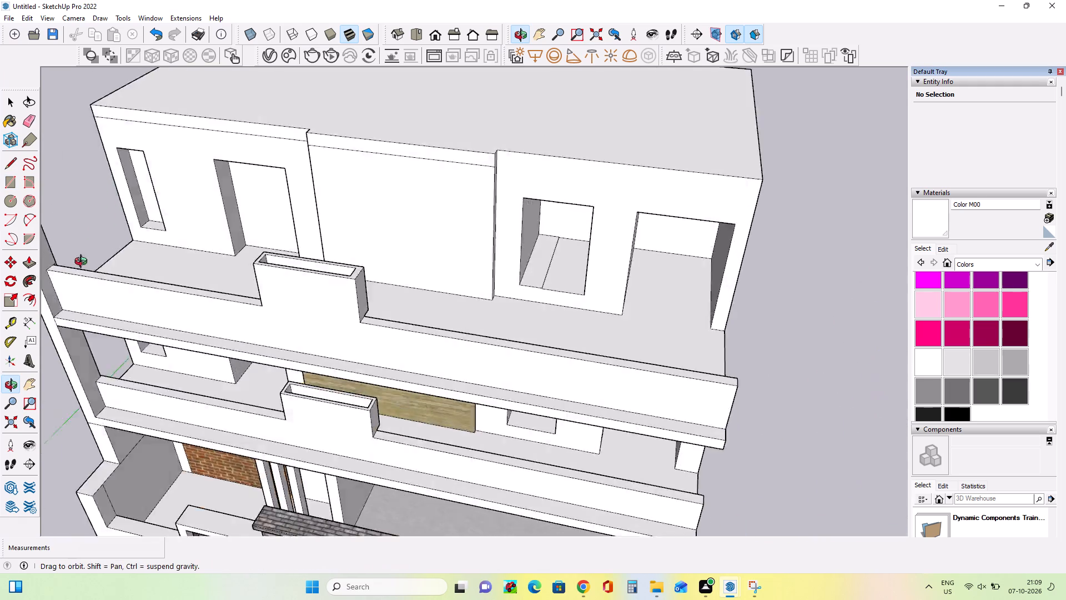
pyautogui.moveTo(83, 263); pyautogui.dragTo(0, 282, button='middle')
pyautogui.scroll(7, 461, 196)
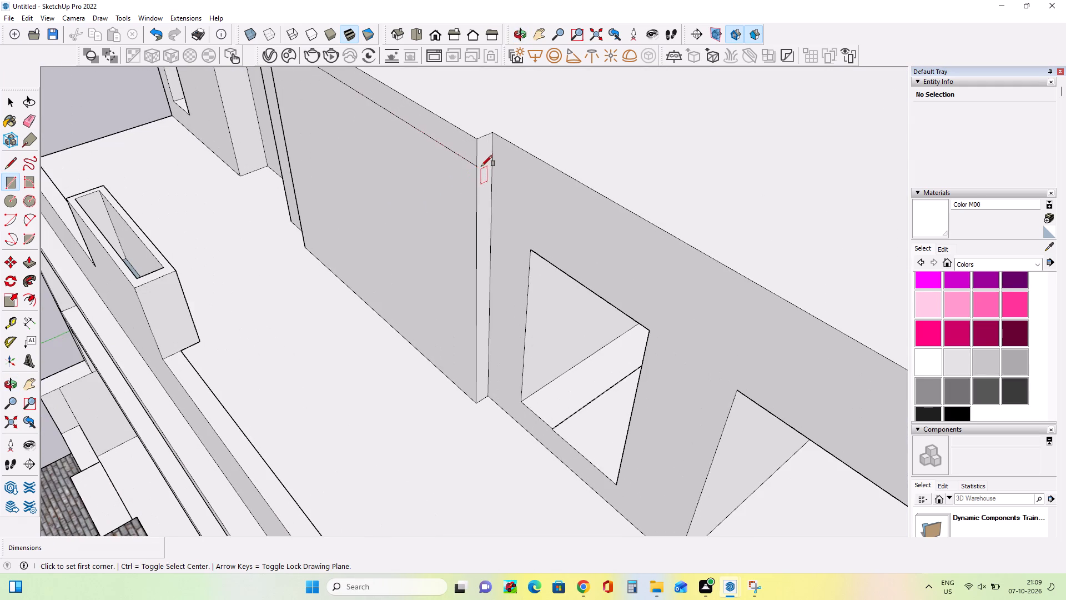
pyautogui.click(479, 166)
pyautogui.click(492, 135)
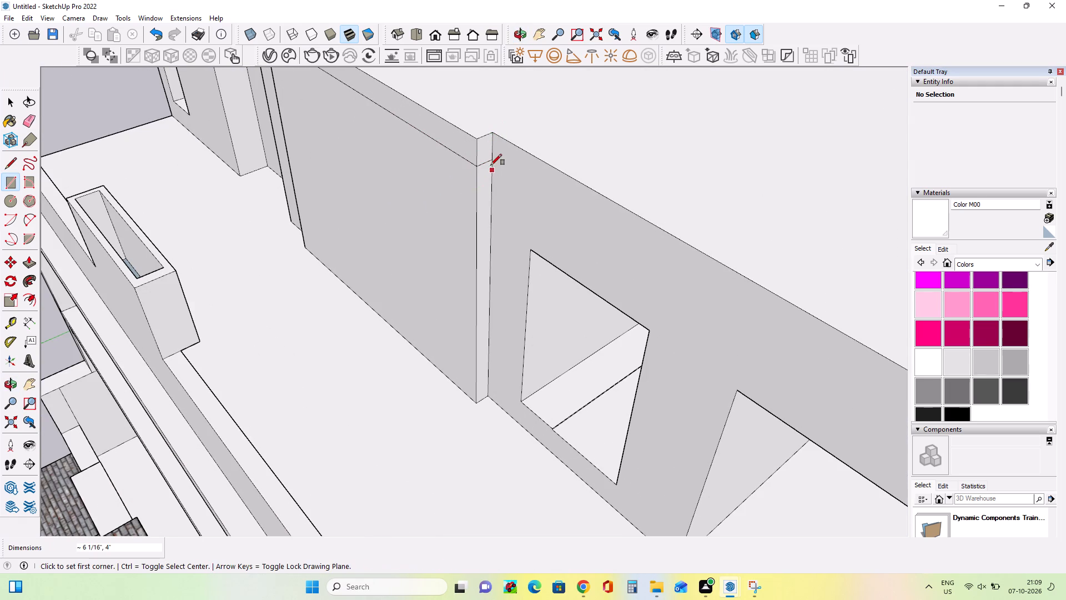
pyautogui.click(491, 164)
pyautogui.scroll(-5, 617, 251)
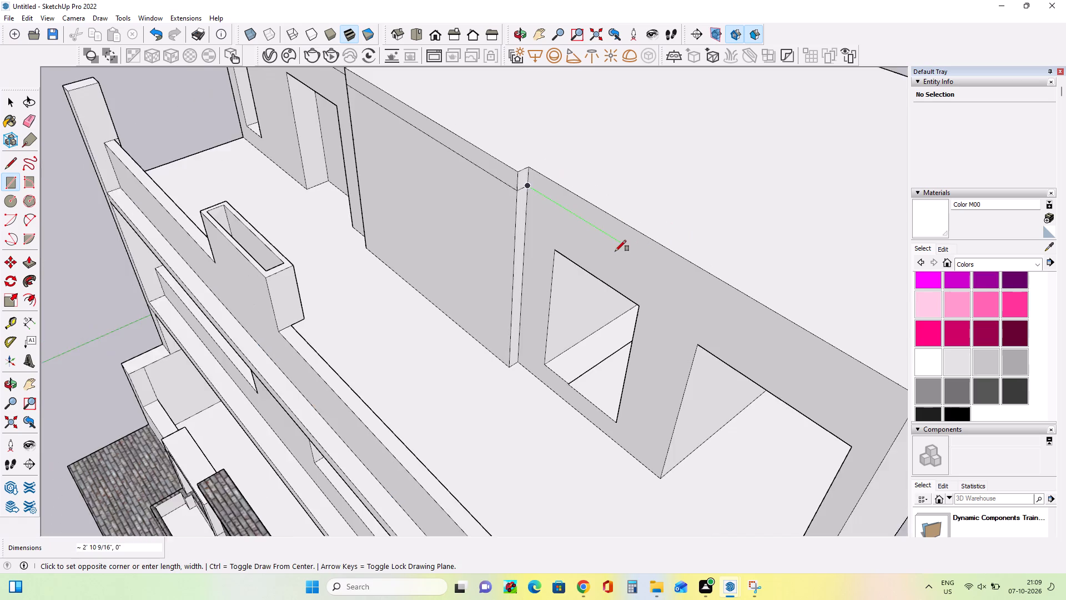
pyautogui.scroll(-7, 615, 251)
pyautogui.click(738, 314)
# Push/Pull the left section's top band outward about 4' 3 11/16" to form a roof slab overhang above the balcony.
pyautogui.moveTo(544, 335); pyautogui.dragTo(623, 324, button='middle')
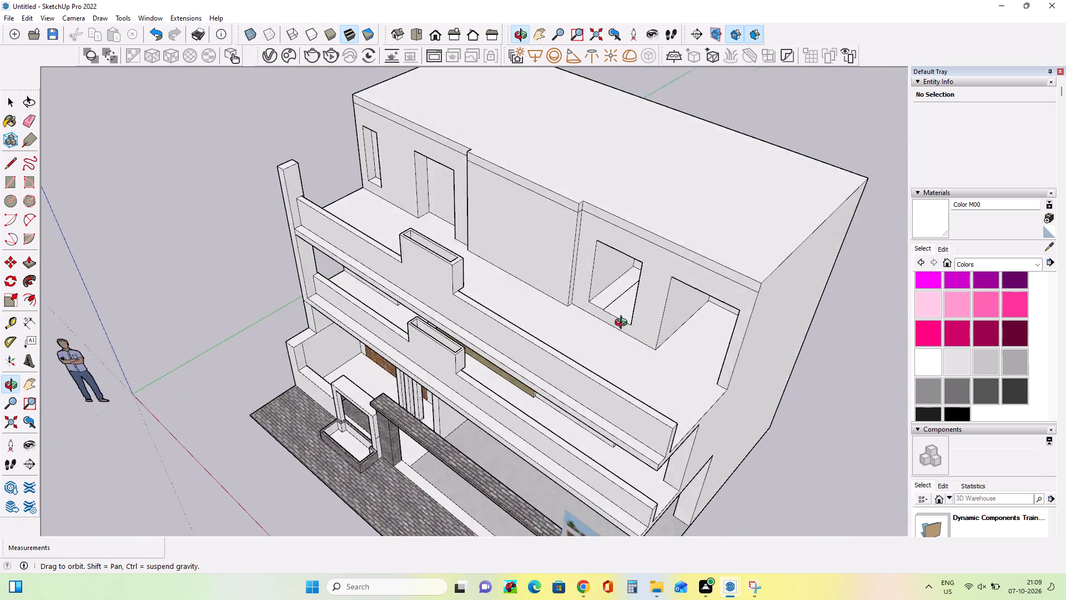
pyautogui.moveTo(623, 324); pyautogui.dragTo(761, 293, button='middle')
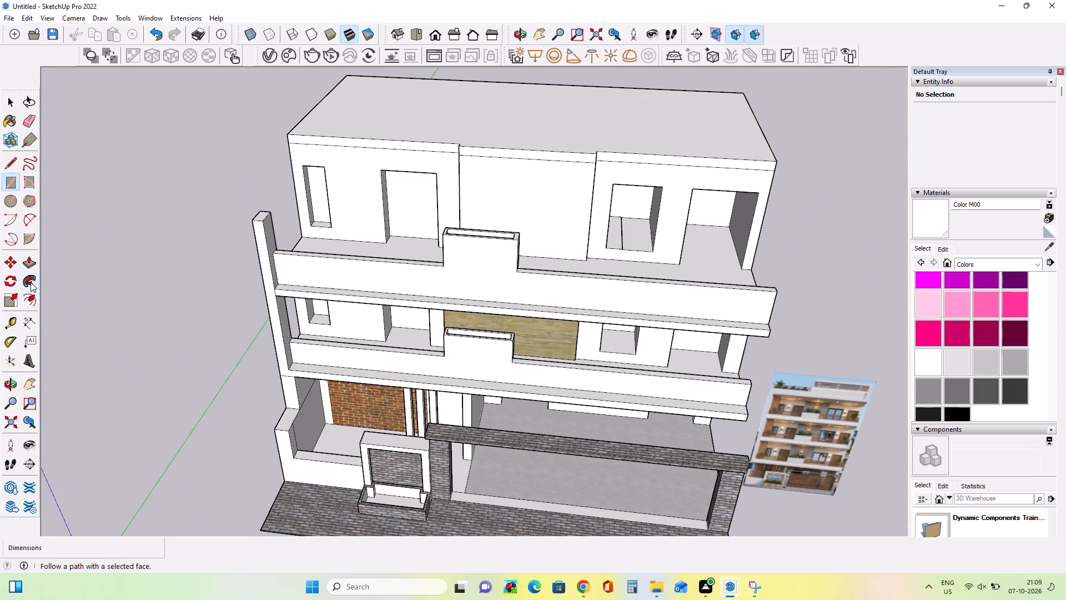
pyautogui.click(31, 266)
pyautogui.click(352, 146)
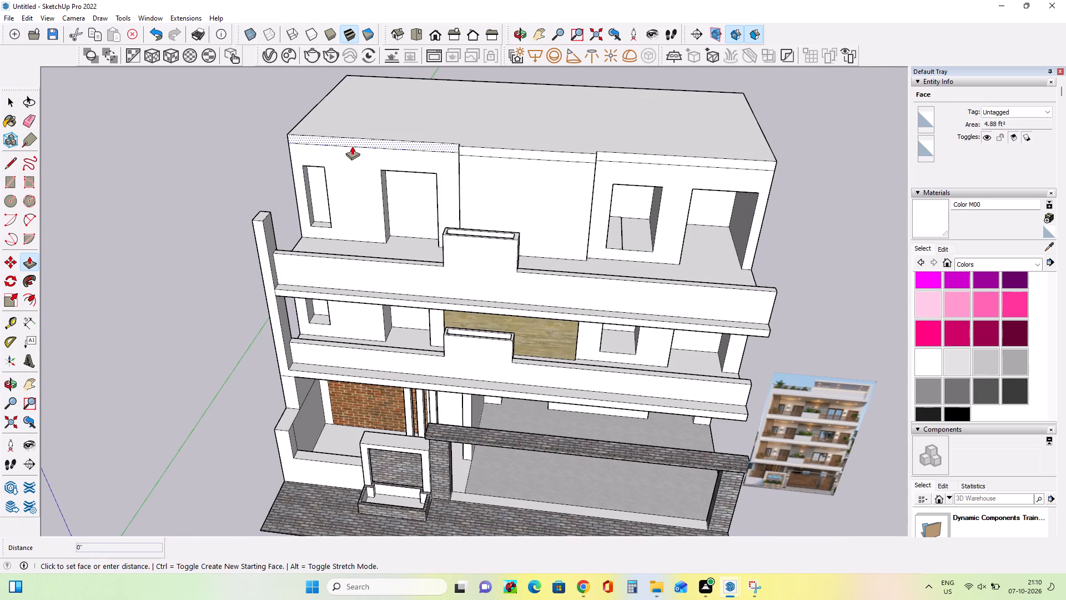
pyautogui.click(304, 187)
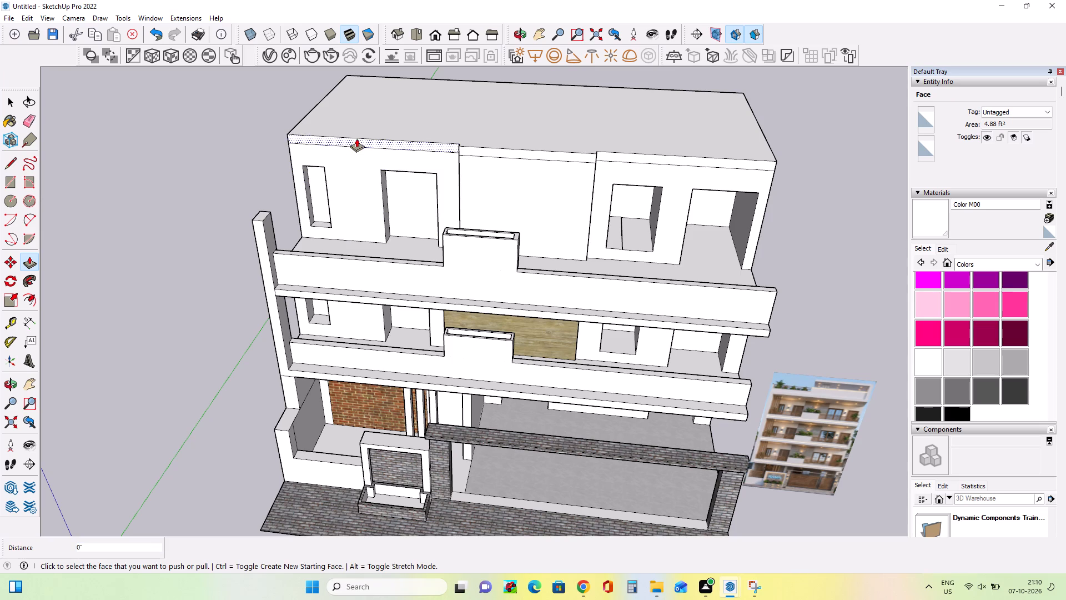
pyautogui.click(357, 141)
pyautogui.click(294, 197)
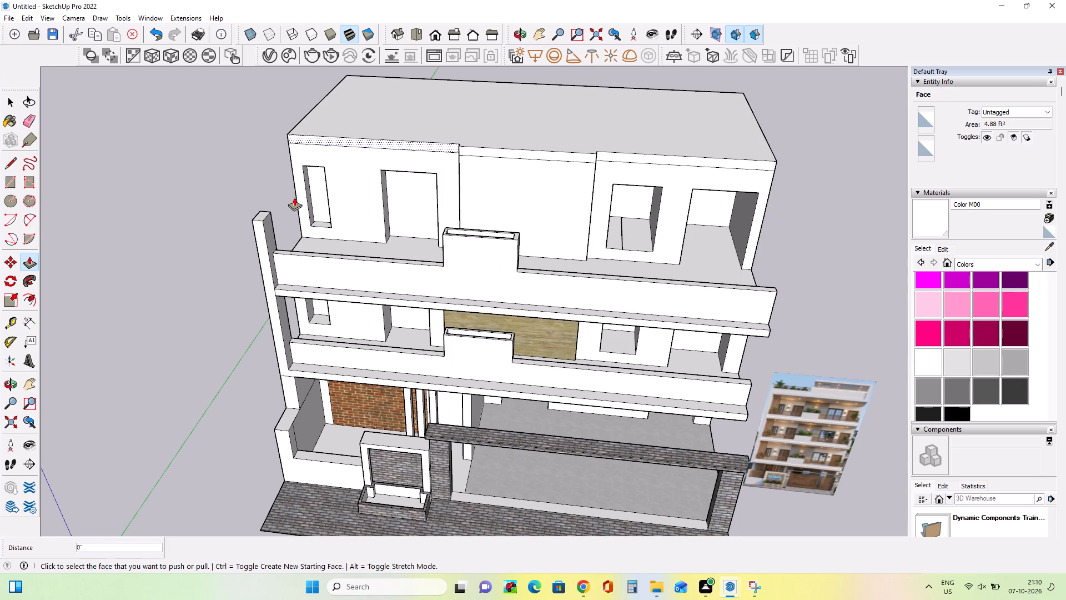
pyautogui.click(359, 143)
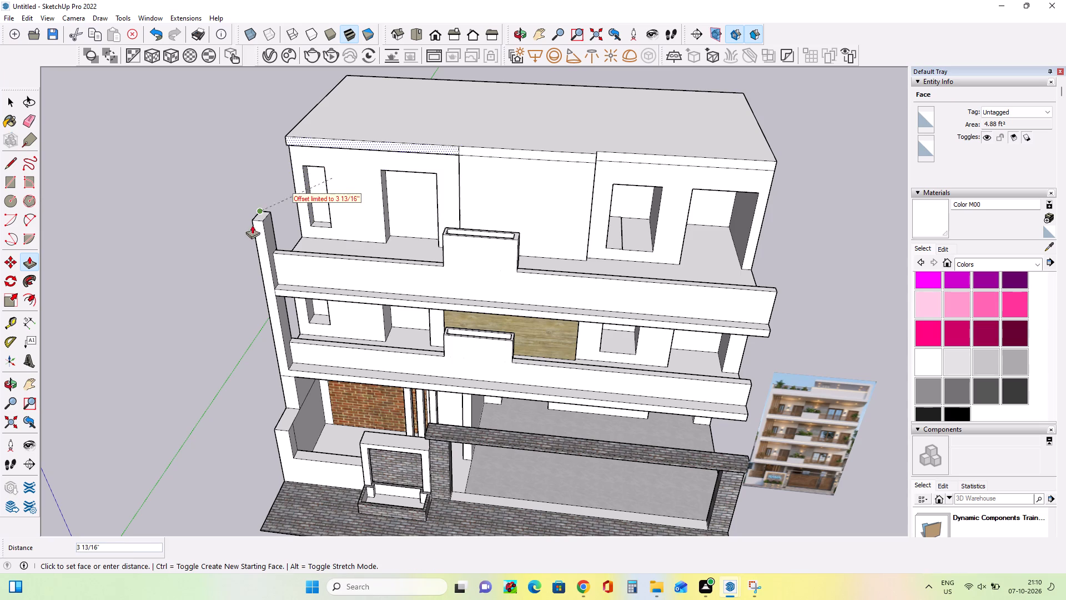
pyautogui.click(247, 230)
pyautogui.moveTo(456, 219); pyautogui.dragTo(772, 157, button='middle')
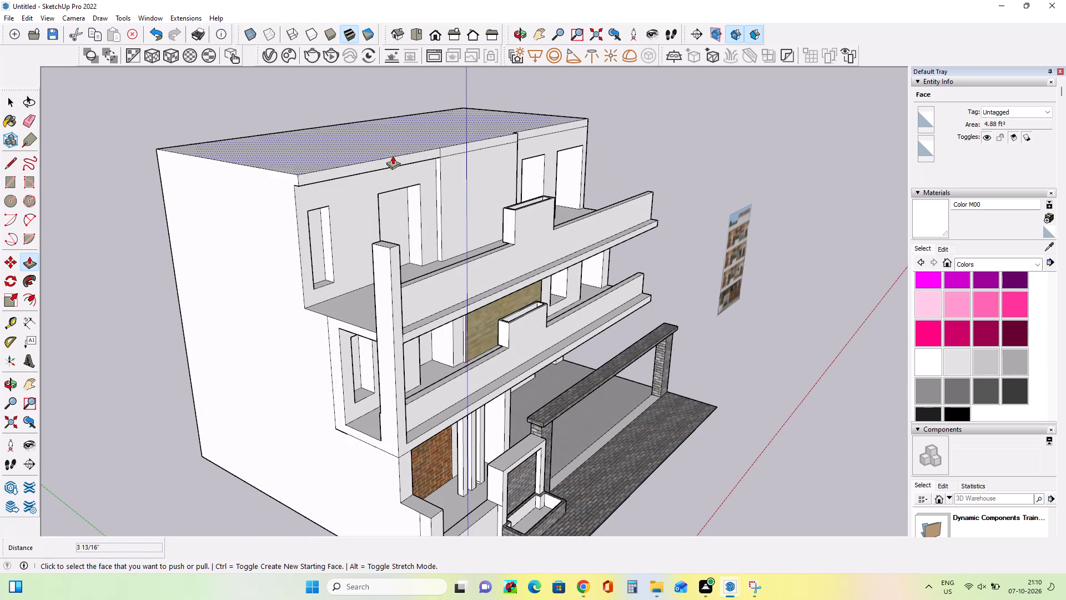
pyautogui.click(395, 160)
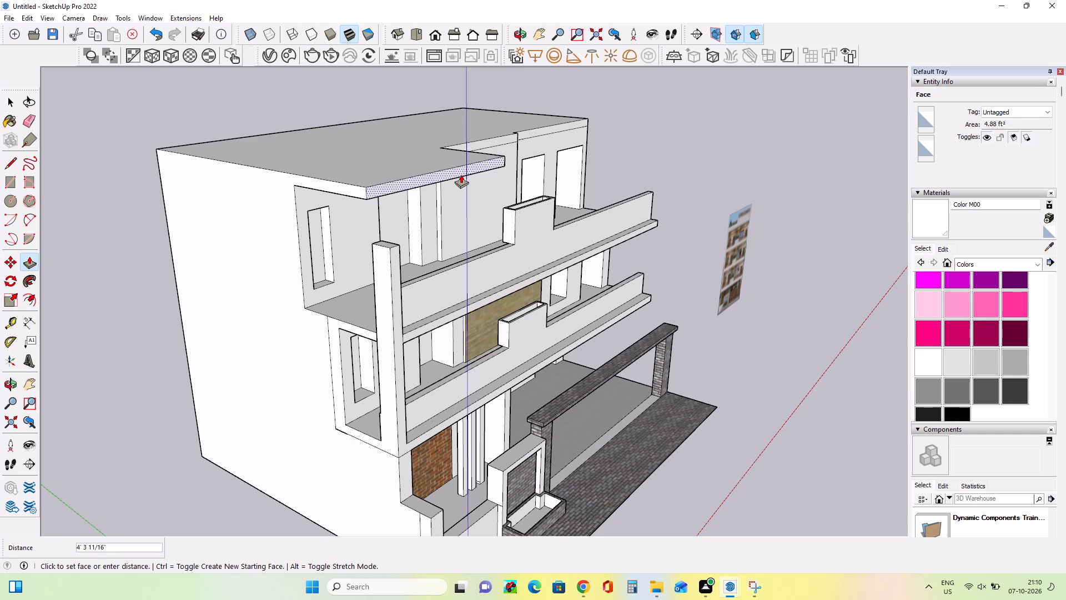
pyautogui.click(461, 174)
# Push/Pull the top of the tall corner column upward by about 3' 8 3/8", past the roof slab.
pyautogui.moveTo(438, 274); pyautogui.dragTo(406, 317, button='middle')
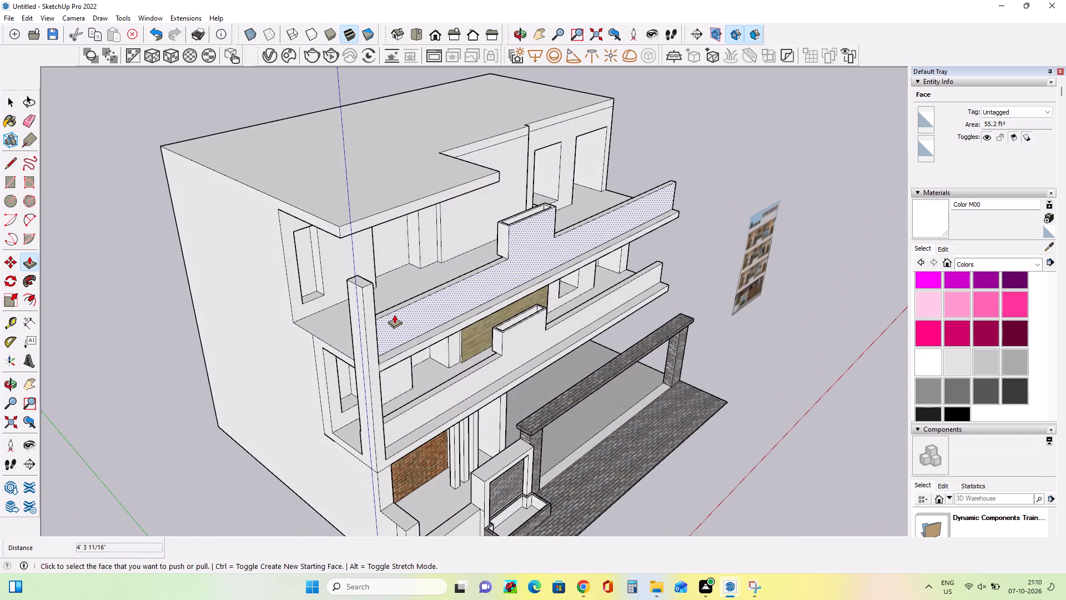
pyautogui.click(364, 279)
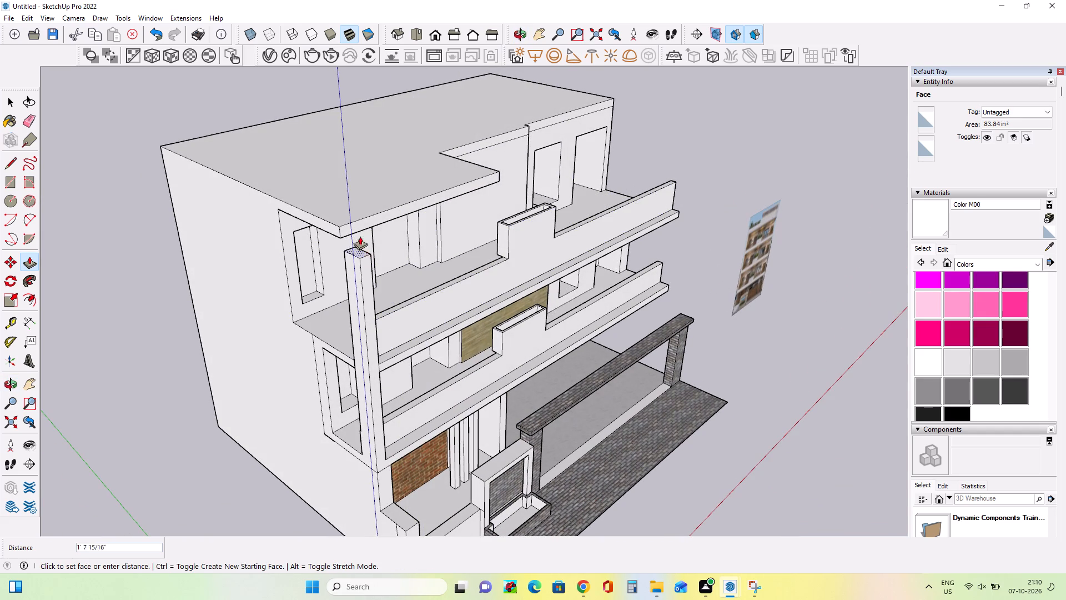
pyautogui.click(349, 197)
# Examine the raised column and roof overhang from several sides and compare the facade's balconies with the reference image.
pyautogui.moveTo(477, 267); pyautogui.dragTo(268, 304, button='middle')
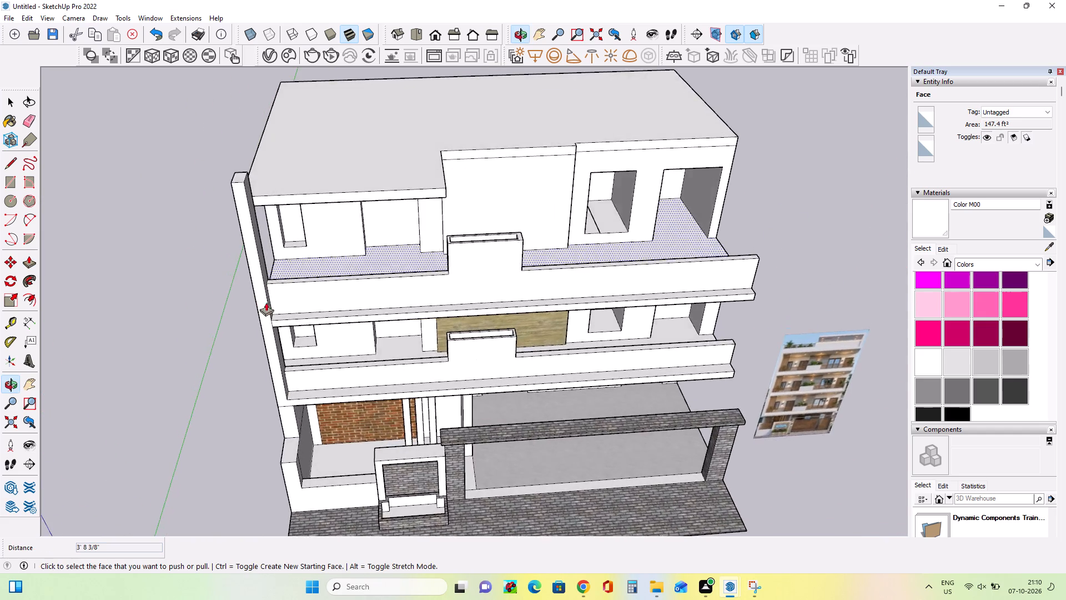
pyautogui.scroll(-1, 266, 297)
pyautogui.scroll(3, 294, 276)
pyautogui.moveTo(295, 296); pyautogui.dragTo(285, 257, button='middle')
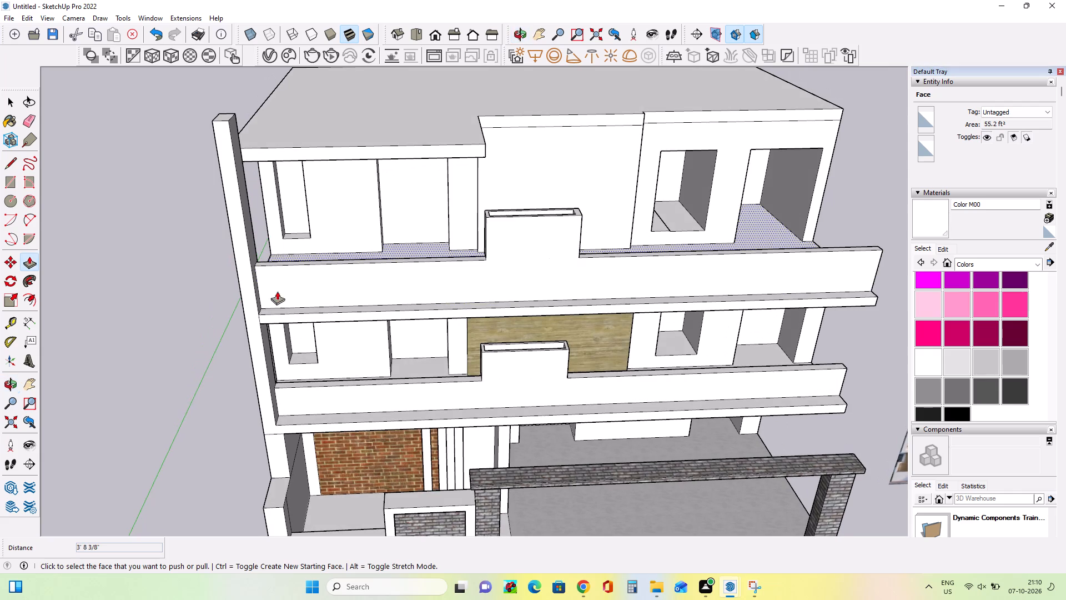
pyautogui.moveTo(293, 346); pyautogui.dragTo(623, 230, button='middle')
pyautogui.moveTo(339, 297); pyautogui.dragTo(442, 401, button='middle')
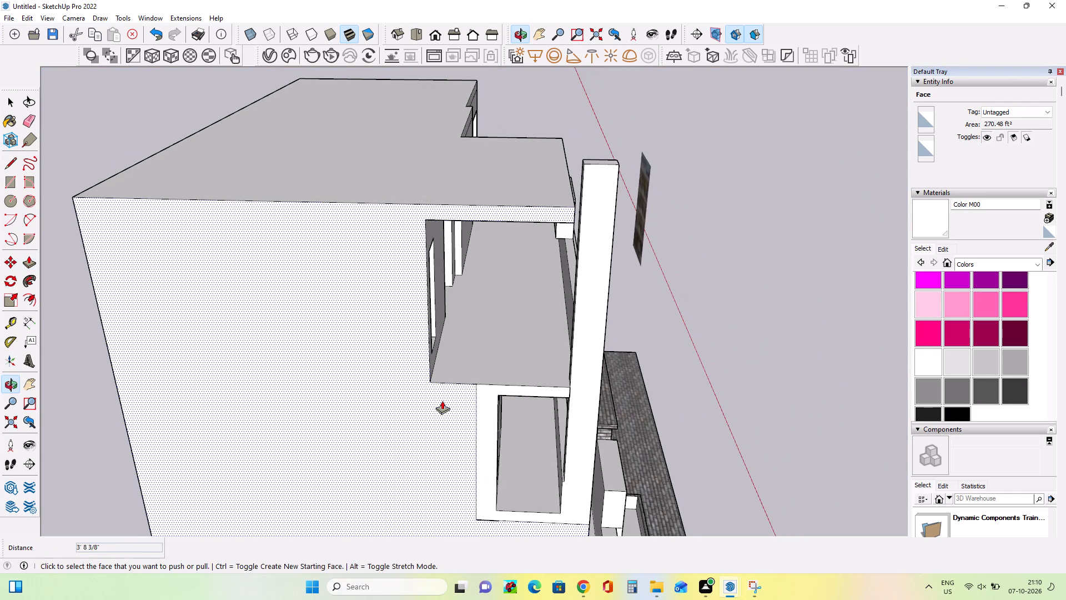
pyautogui.moveTo(478, 373); pyautogui.dragTo(554, 422, button='middle')
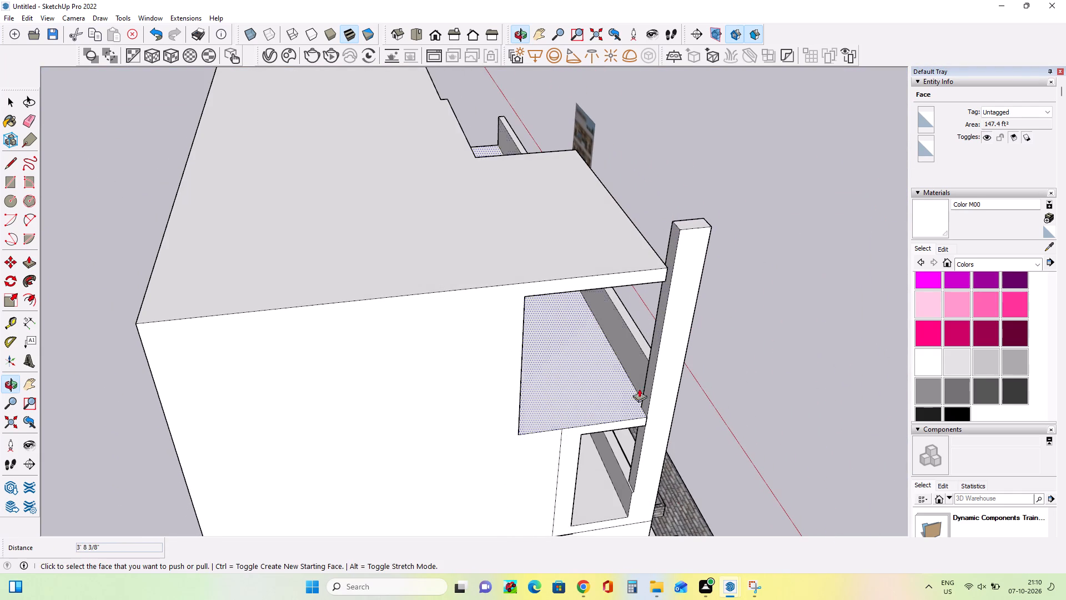
pyautogui.moveTo(586, 407); pyautogui.dragTo(433, 397, button='middle')
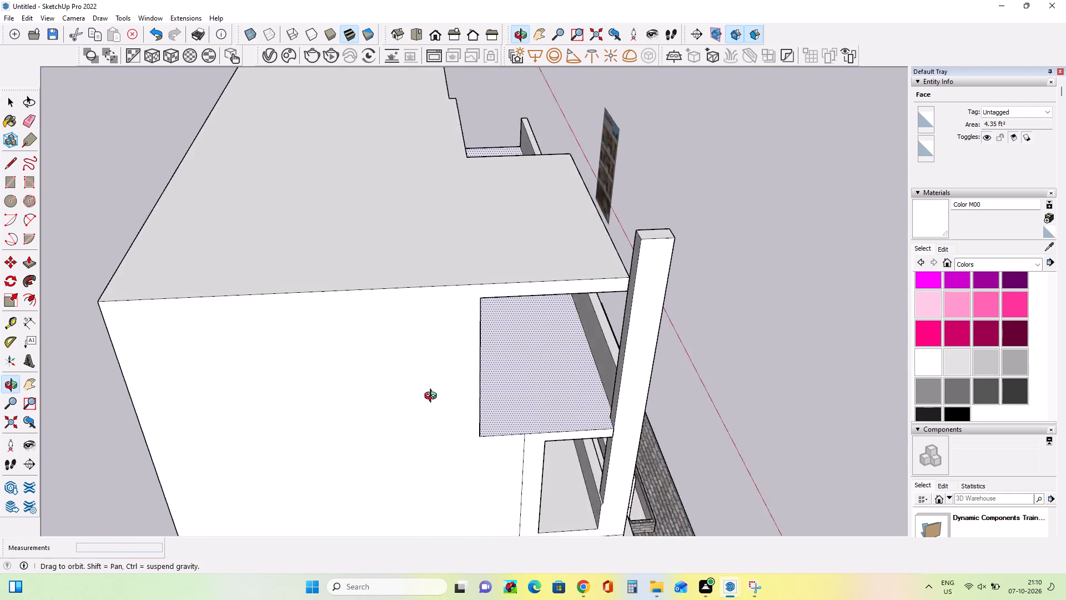
pyautogui.moveTo(433, 397); pyautogui.dragTo(0, 309, button='middle')
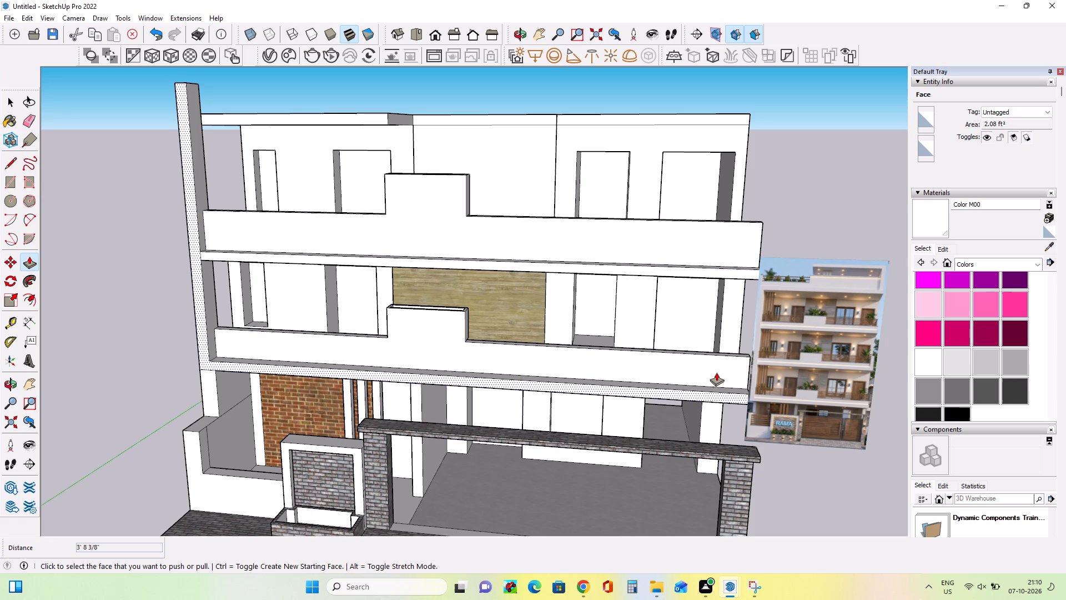
pyautogui.scroll(12, 787, 351)
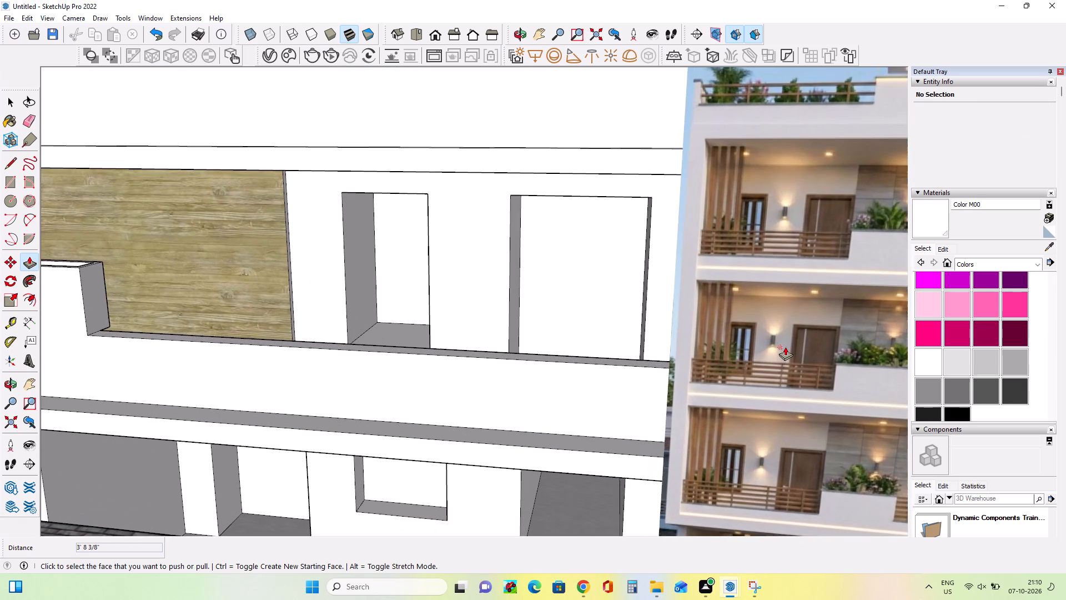
pyautogui.scroll(1, 785, 347)
pyautogui.scroll(-6, 785, 347)
pyautogui.scroll(1, 765, 347)
pyautogui.scroll(-9, 765, 347)
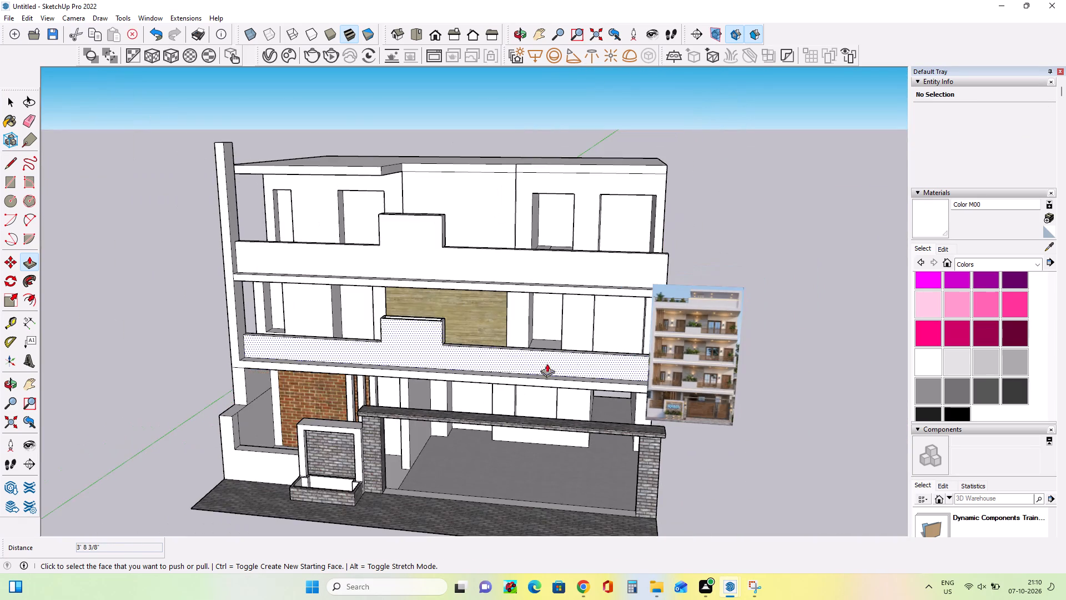
# Push/Pull the upper storey's left wall section, around its window and door openings, outward by about 10 7/16".
pyautogui.moveTo(178, 392); pyautogui.dragTo(570, 373, button='middle')
pyautogui.moveTo(313, 431); pyautogui.dragTo(432, 431, button='middle')
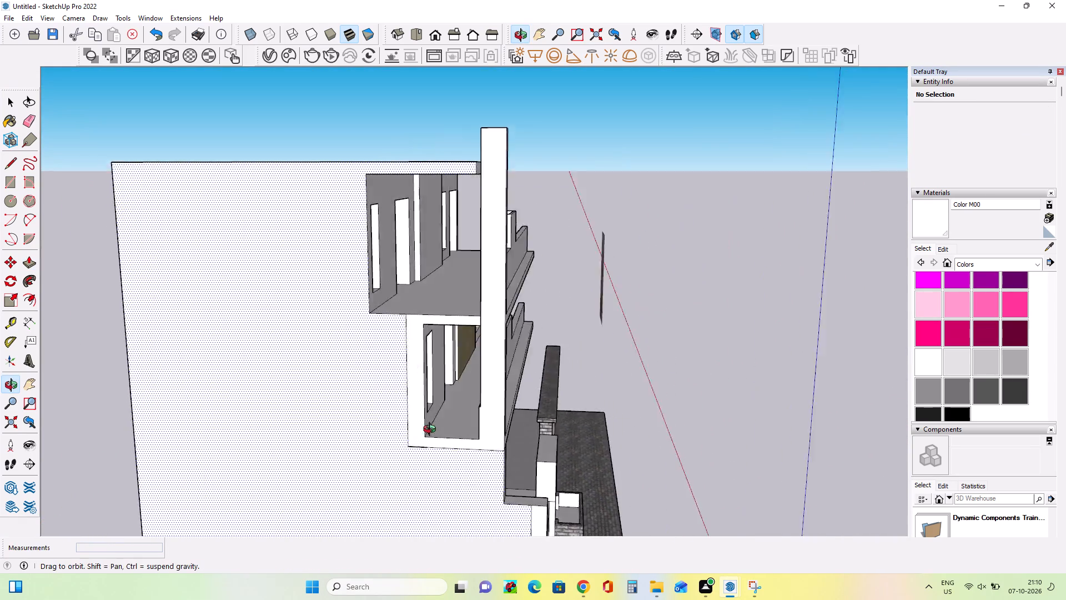
pyautogui.moveTo(432, 431); pyautogui.dragTo(462, 427, button='middle')
pyautogui.moveTo(450, 402); pyautogui.dragTo(453, 419, button='middle')
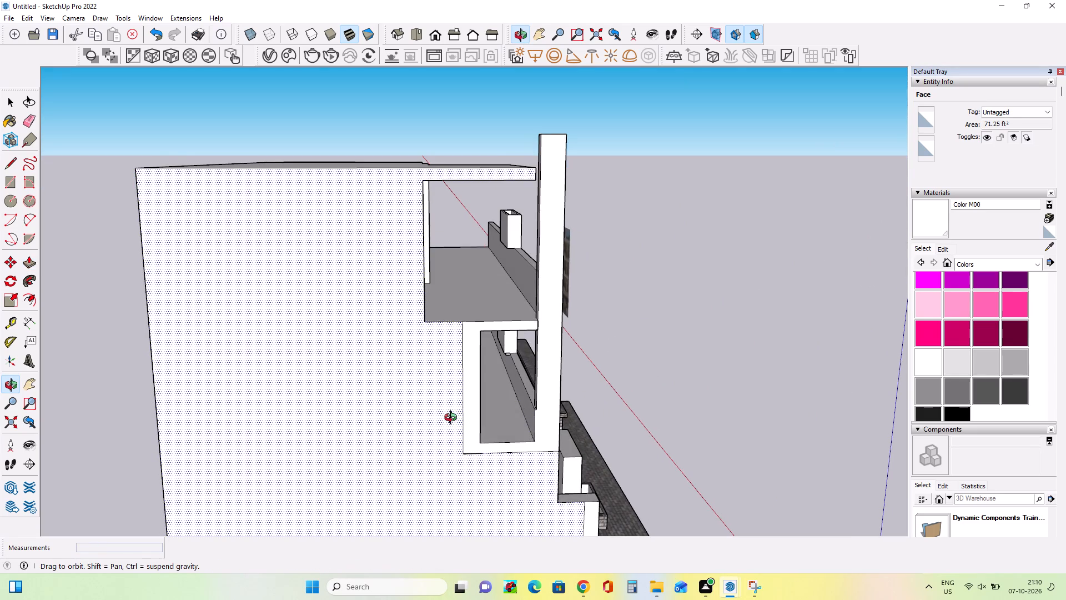
pyautogui.moveTo(453, 419); pyautogui.dragTo(1, 430, button='middle')
pyautogui.moveTo(97, 403); pyautogui.dragTo(187, 391, button='middle')
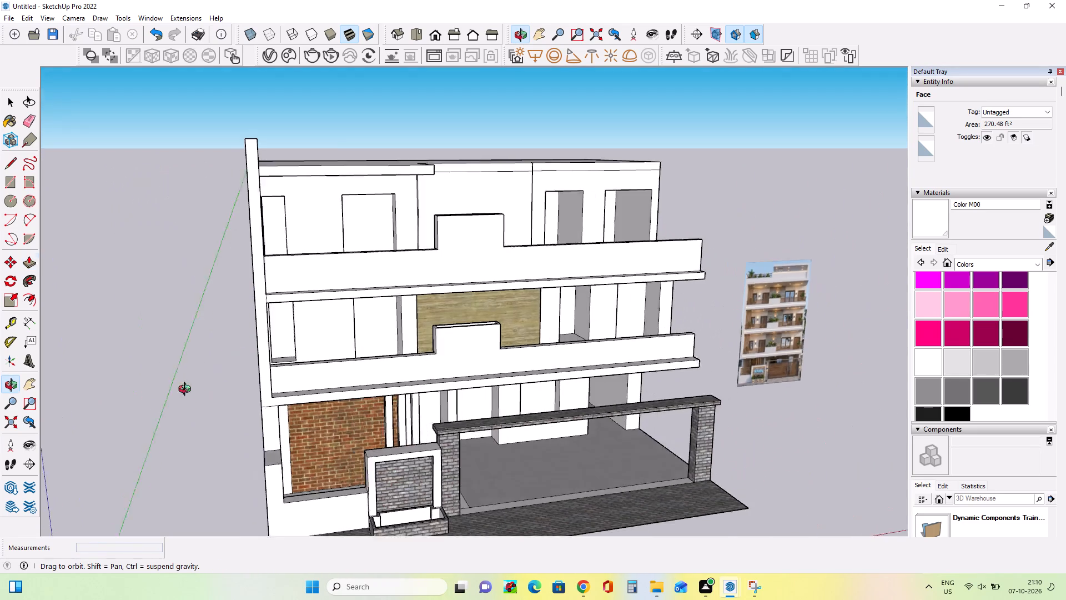
pyautogui.moveTo(187, 391); pyautogui.dragTo(435, 416, button='middle')
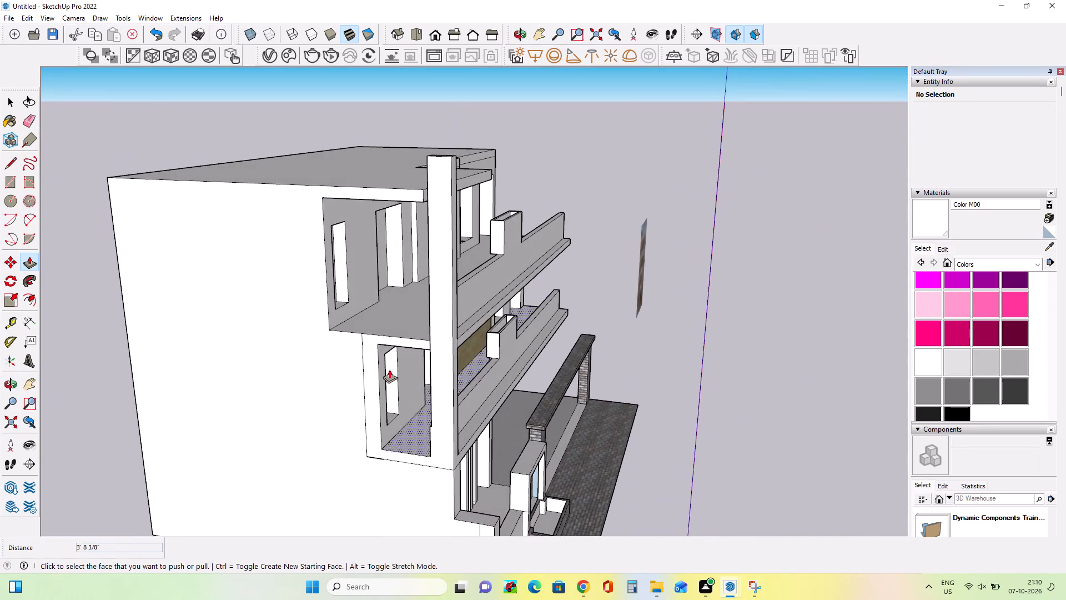
pyautogui.click(361, 284)
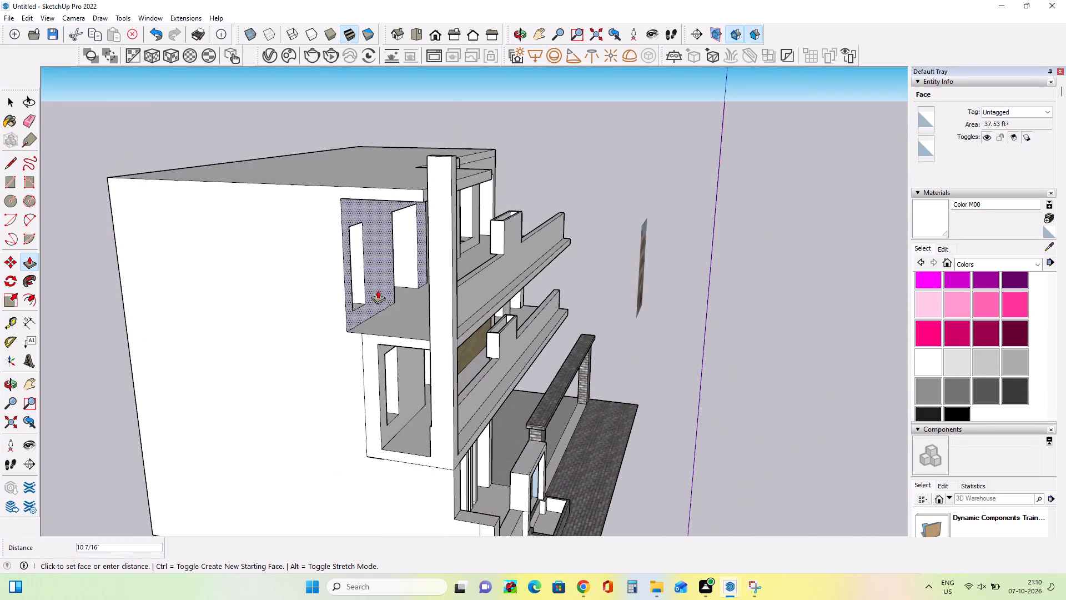
pyautogui.click(378, 290)
# Push/Pull the upper storey's middle wall section below its band outward in successive pulls of about 6 5/8", 9 5/16" and 3 7/8".
pyautogui.moveTo(474, 300); pyautogui.dragTo(254, 344, button='middle')
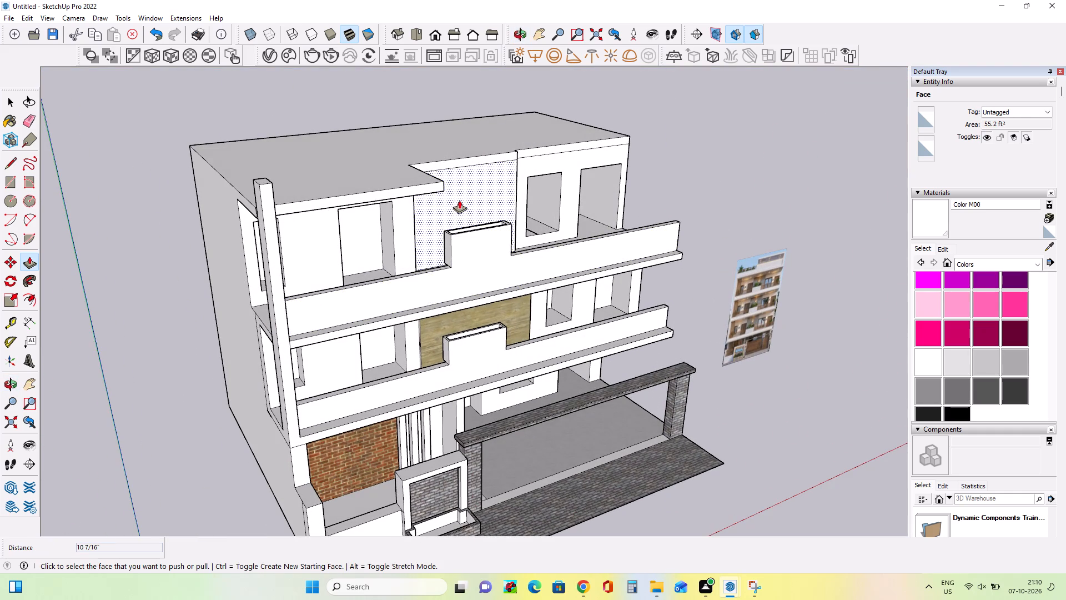
pyautogui.click(459, 199)
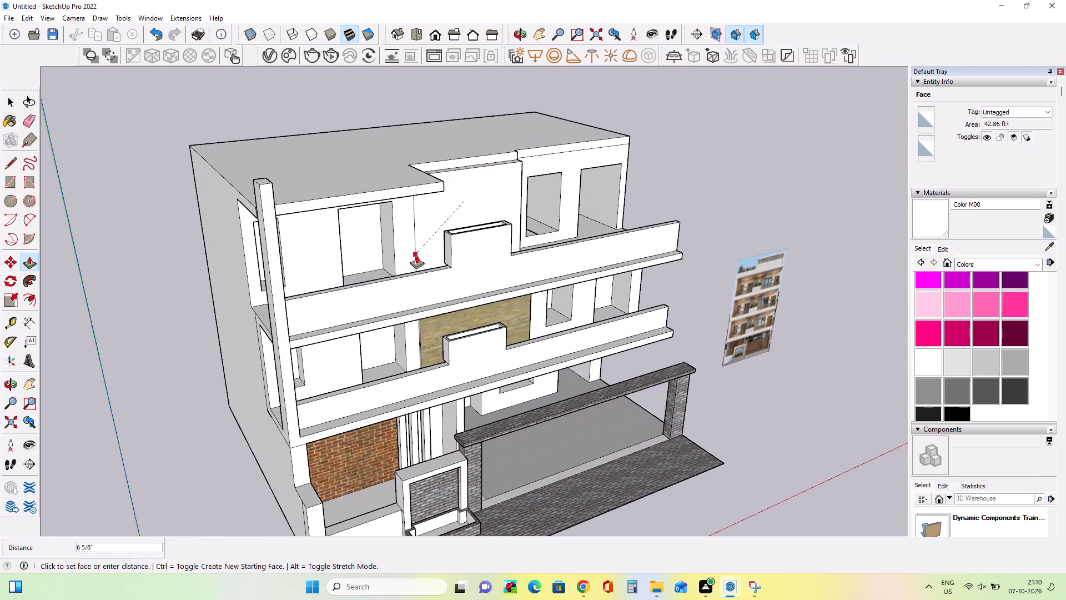
pyautogui.click(414, 256)
pyautogui.moveTo(537, 194); pyautogui.dragTo(376, 277, button='middle')
pyautogui.moveTo(454, 207); pyautogui.dragTo(436, 212)
pyautogui.click(420, 217)
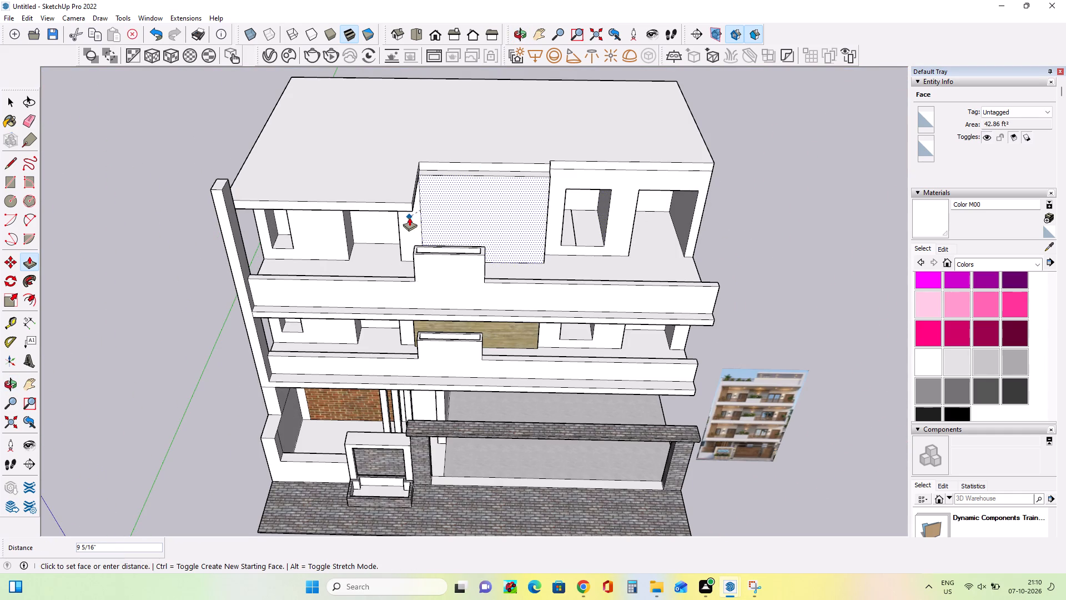
pyautogui.click(409, 225)
pyautogui.scroll(6, 430, 211)
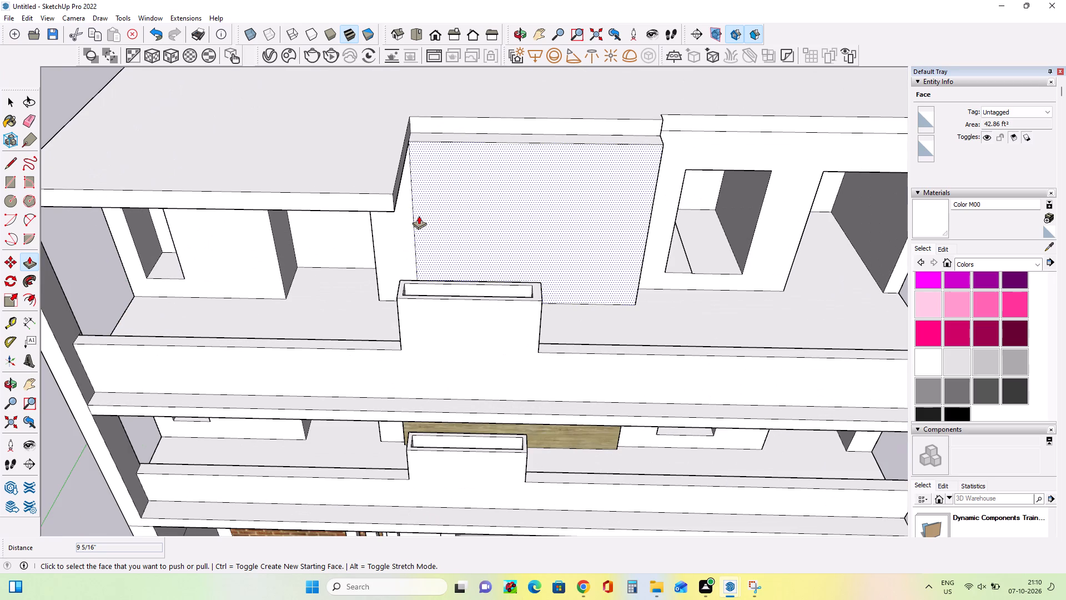
pyautogui.click(419, 216)
pyautogui.click(414, 221)
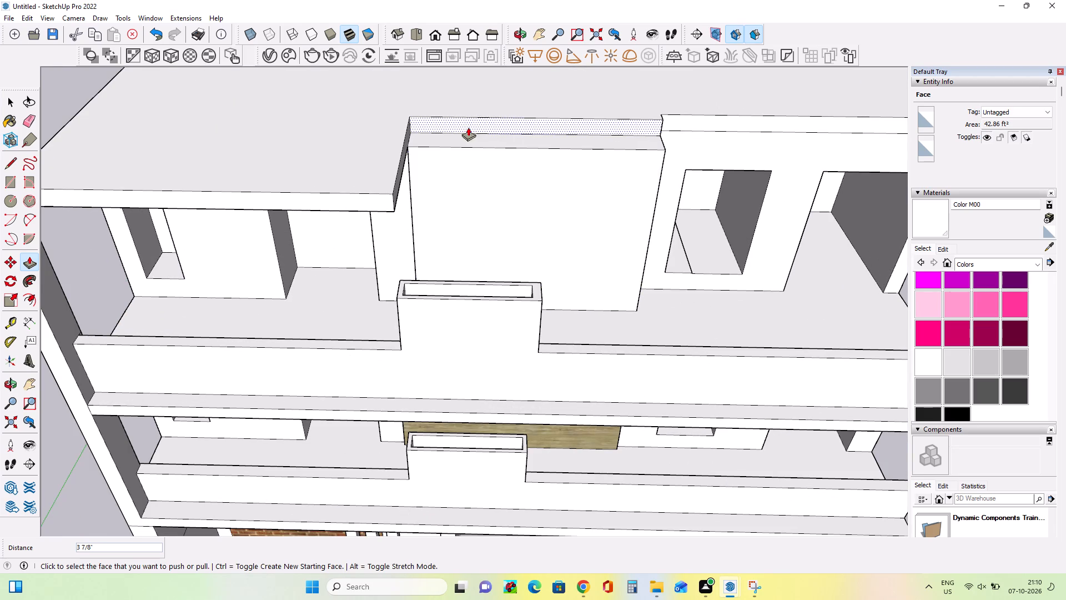
# Push/Pull the roof band above the middle wall section out to the wall face, and a further 3' 5 3/16" to meet the left overhang.
pyautogui.click(468, 124)
pyautogui.click(386, 203)
pyautogui.click(459, 137)
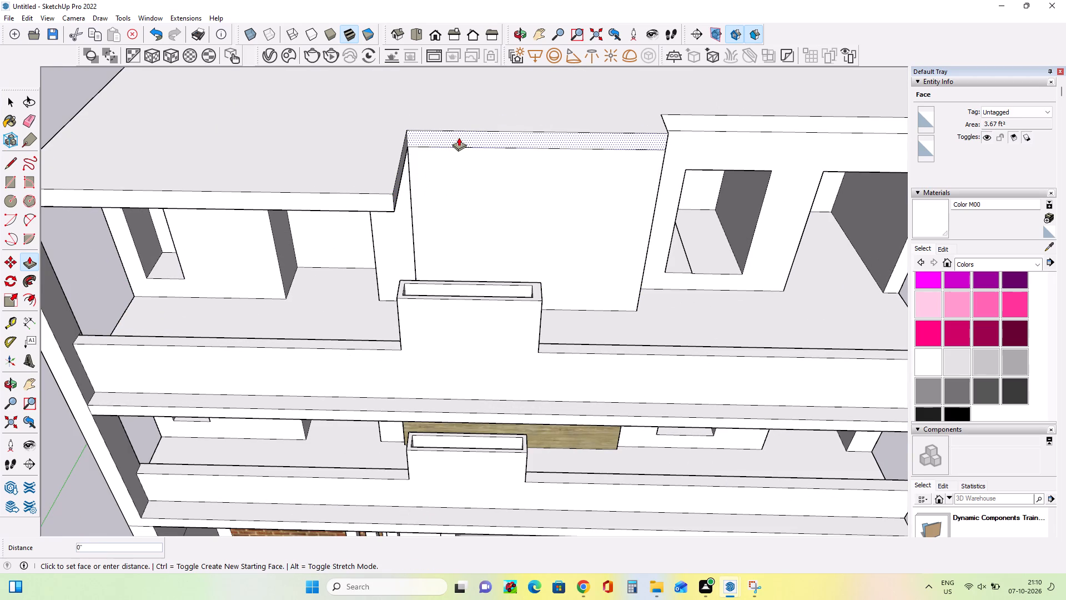
pyautogui.click(389, 199)
# Push/Pull the upper storey's right wall section, around its two openings, outward by about 8 3/8".
pyautogui.moveTo(466, 218); pyautogui.dragTo(333, 154, button='middle')
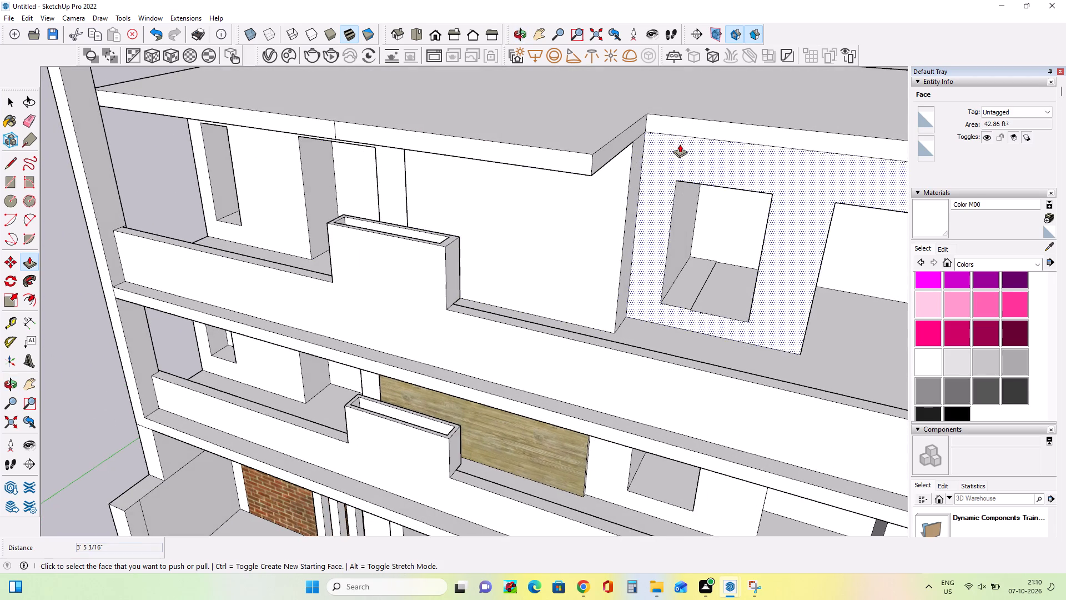
pyautogui.click(678, 159)
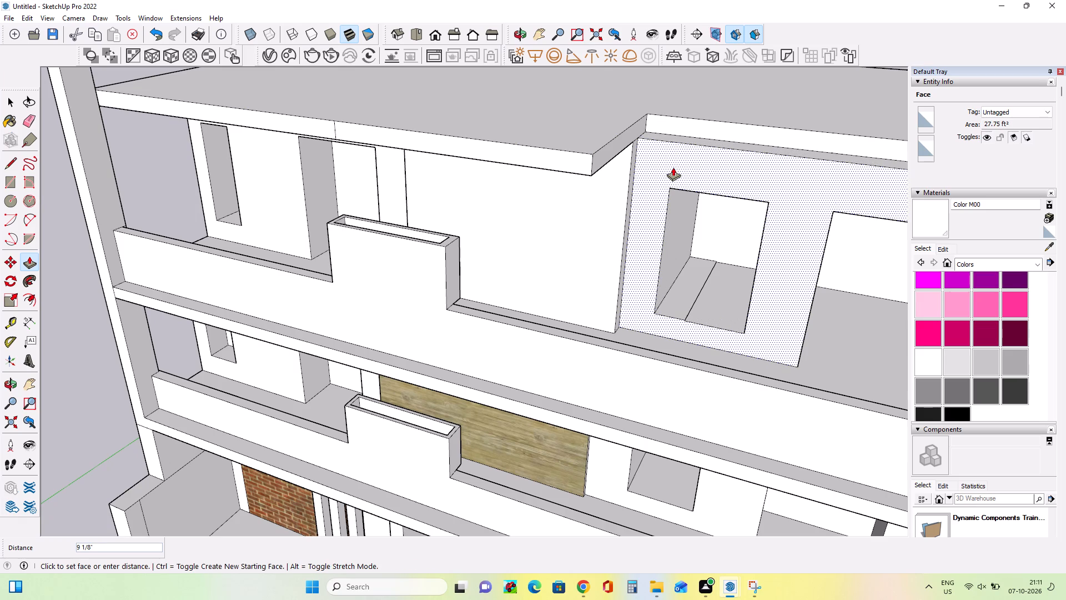
pyautogui.click(673, 167)
# Push/Pull the upper storey's left wall section outward by about 8 13/16".
pyautogui.moveTo(537, 309); pyautogui.dragTo(546, 307, button='middle')
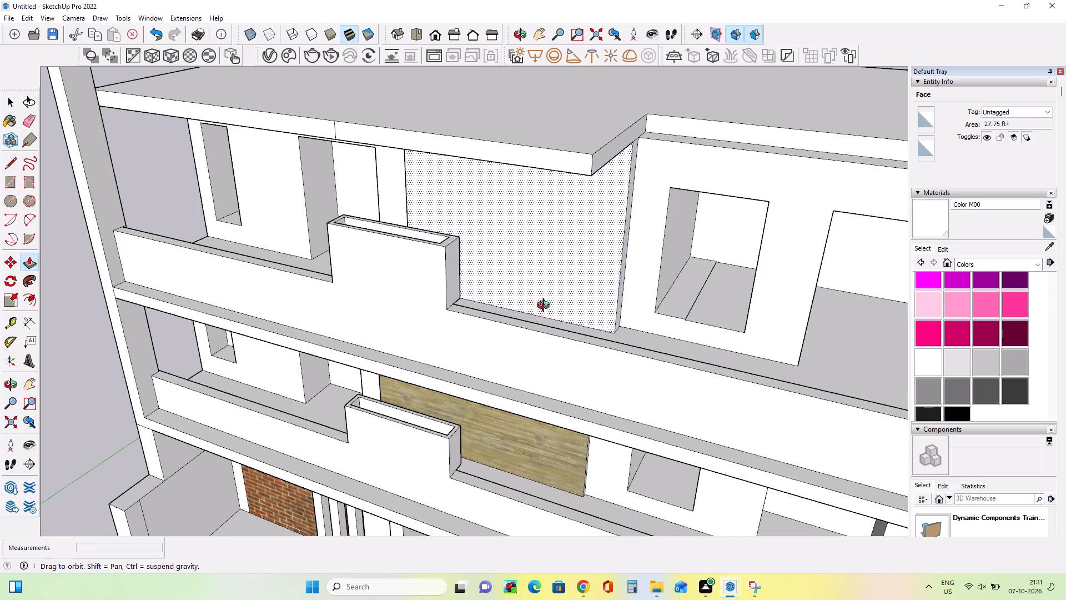
pyautogui.moveTo(546, 307); pyautogui.dragTo(1010, 128, button='middle')
pyautogui.moveTo(491, 242); pyautogui.dragTo(626, 289, button='middle')
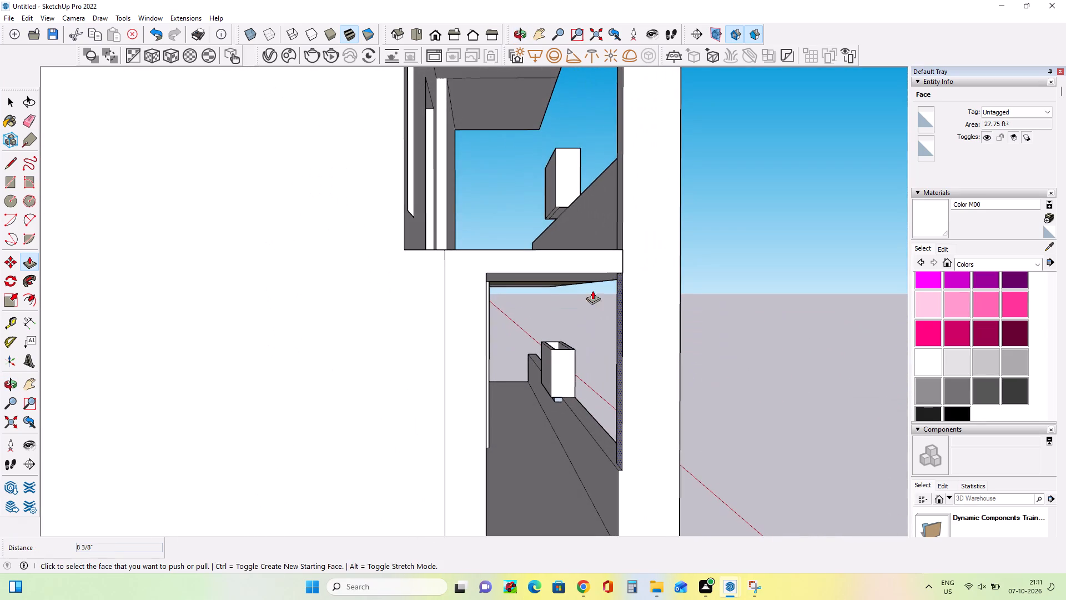
pyautogui.moveTo(504, 283); pyautogui.dragTo(477, 284, button='middle')
pyautogui.moveTo(486, 297); pyautogui.dragTo(486, 308, button='middle')
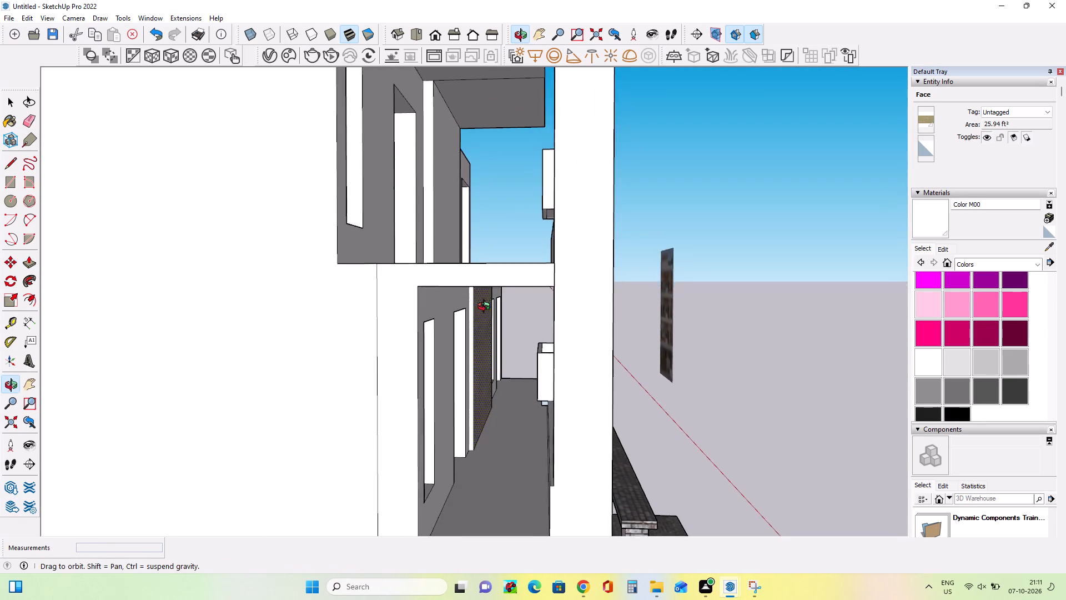
pyautogui.moveTo(486, 308); pyautogui.dragTo(486, 340, button='middle')
pyautogui.scroll(-1, 486, 318)
pyautogui.click(356, 338)
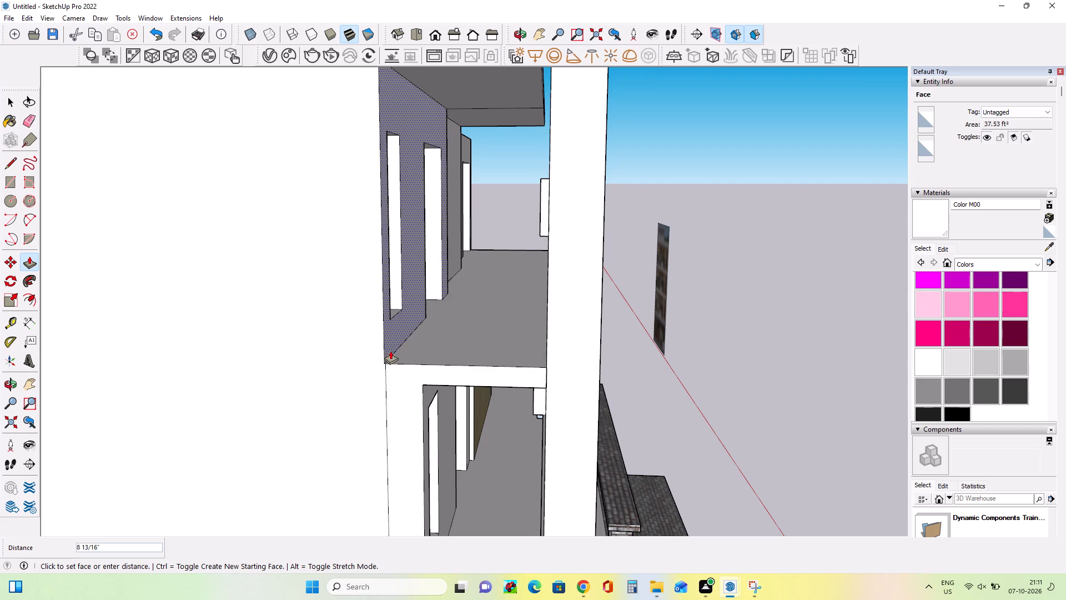
pyautogui.click(393, 351)
# Push/Pull the upper storey's right wall section outward by a further 1' 8 1/16" or so.
pyautogui.moveTo(535, 300); pyautogui.dragTo(27, 337, button='middle')
pyautogui.moveTo(611, 267); pyautogui.dragTo(328, 290, button='middle')
pyautogui.click(719, 318)
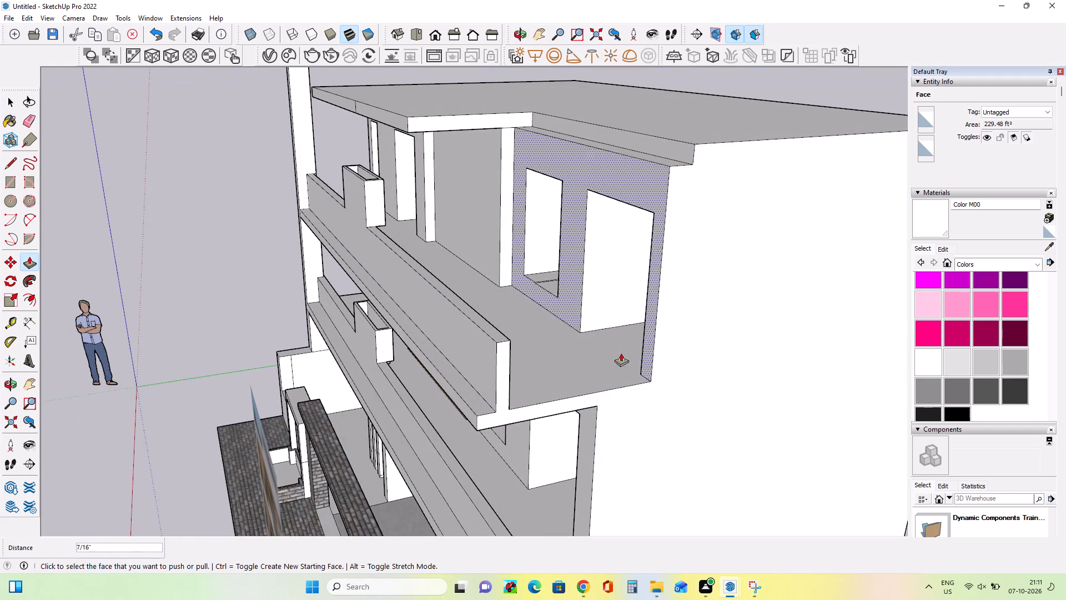
pyautogui.click(653, 339)
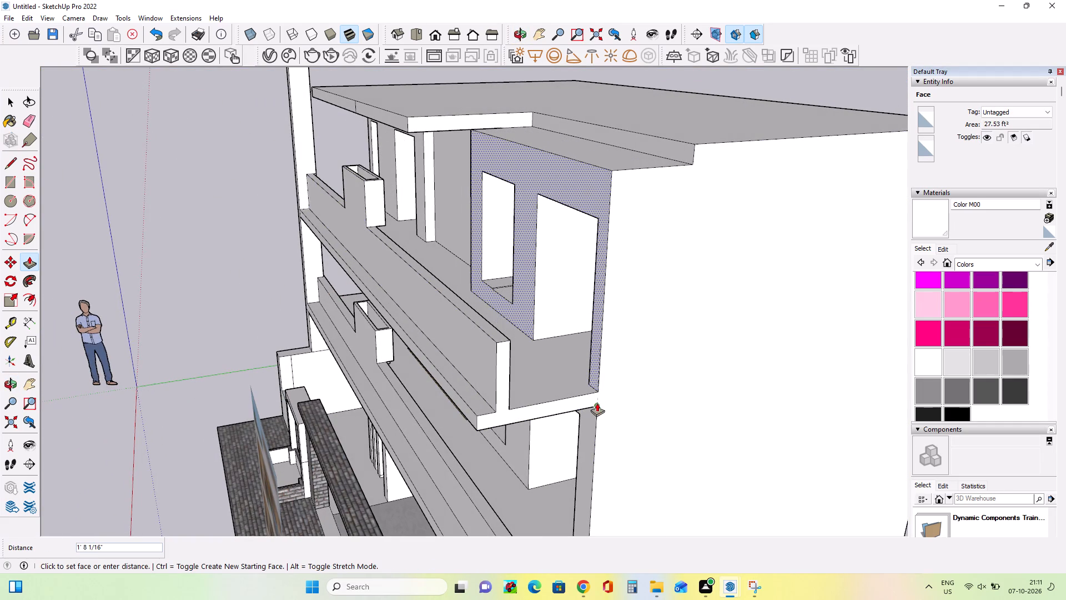
pyautogui.click(598, 403)
# Push/Pull the upper storey's blank middle wall section outward by about 1' 4 5/16".
pyautogui.moveTo(529, 316); pyautogui.dragTo(754, 348, button='middle')
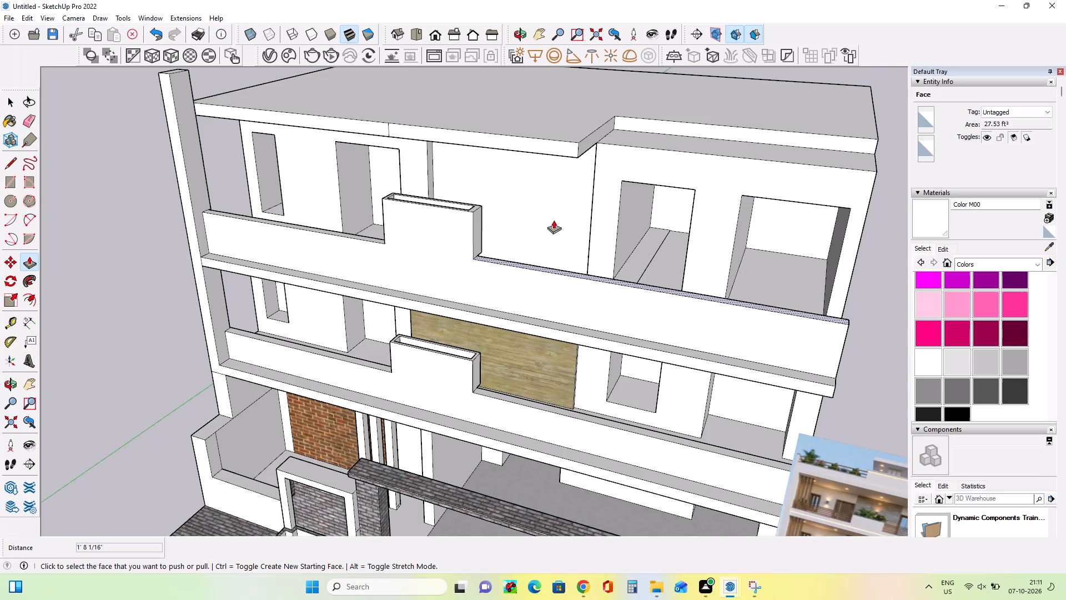
pyautogui.click(554, 220)
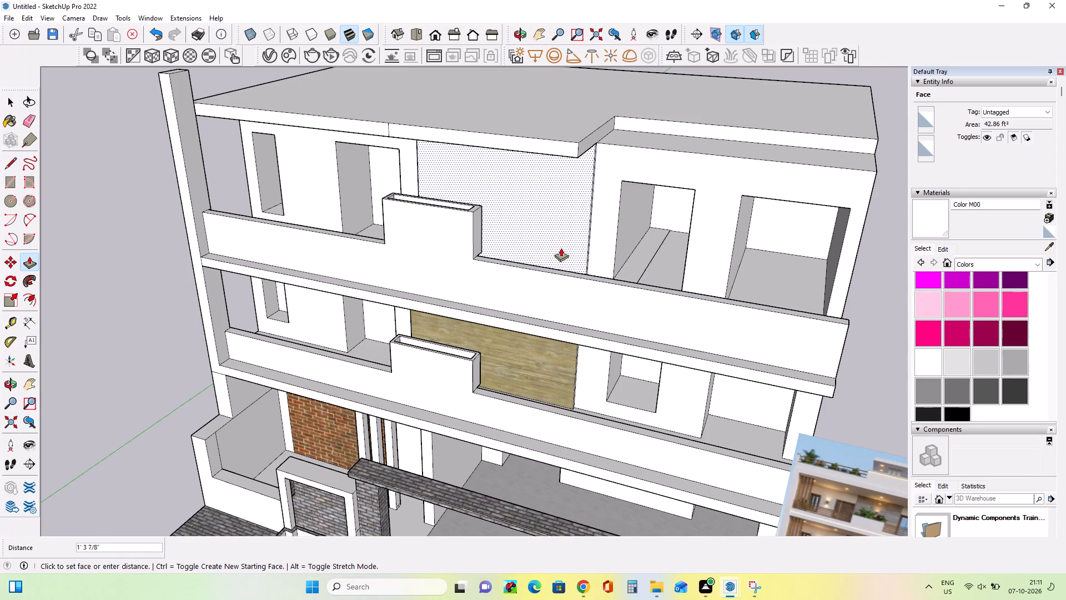
pyautogui.click(561, 248)
# Push/Pull the roof band above the right wall section outward by about 2' 4 7/16" and 2' 3 1/4", completing the straight overhang.
pyautogui.moveTo(636, 257); pyautogui.dragTo(772, 221, button='middle')
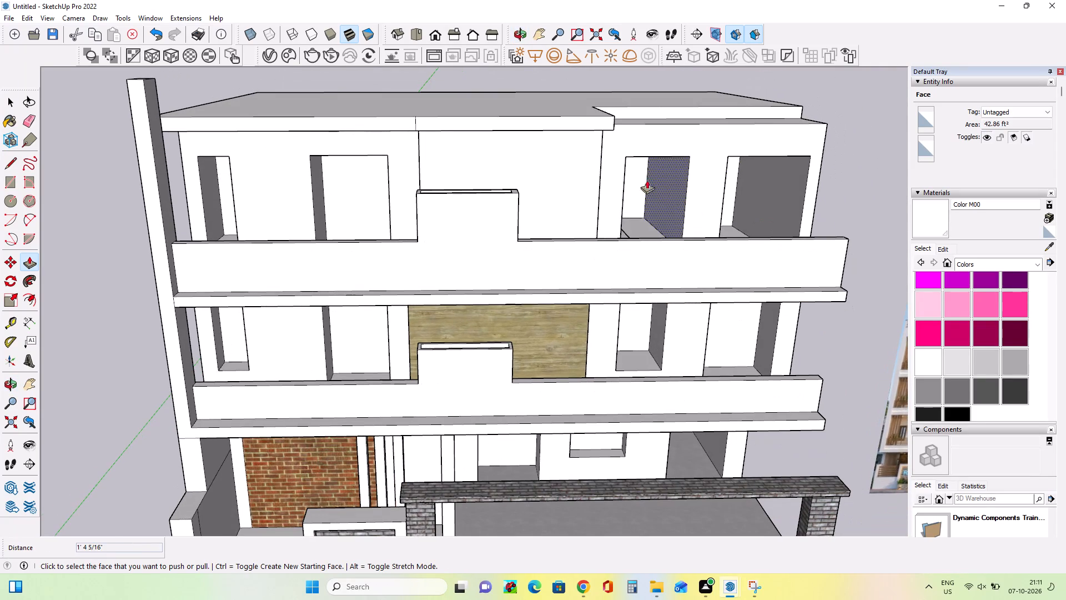
pyautogui.click(665, 104)
pyautogui.moveTo(665, 111); pyautogui.dragTo(665, 122)
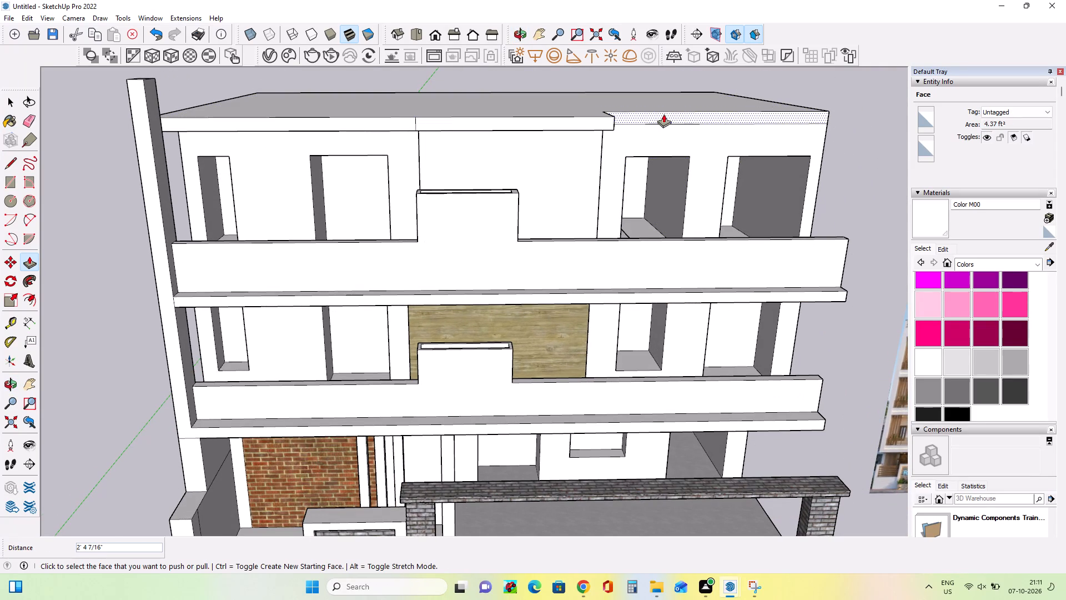
pyautogui.click(588, 125)
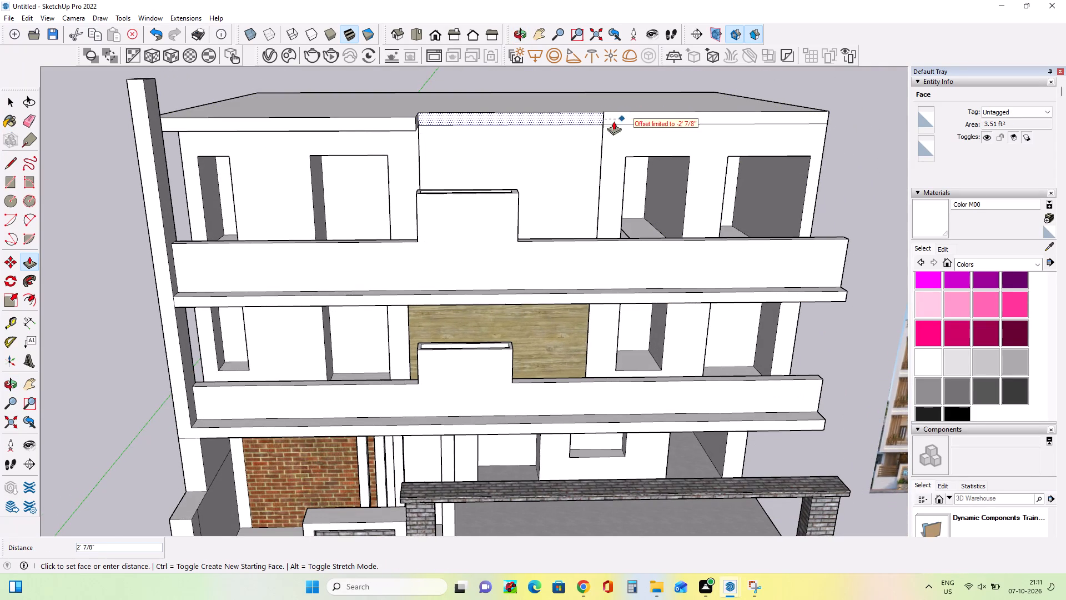
pyautogui.press('Escape')
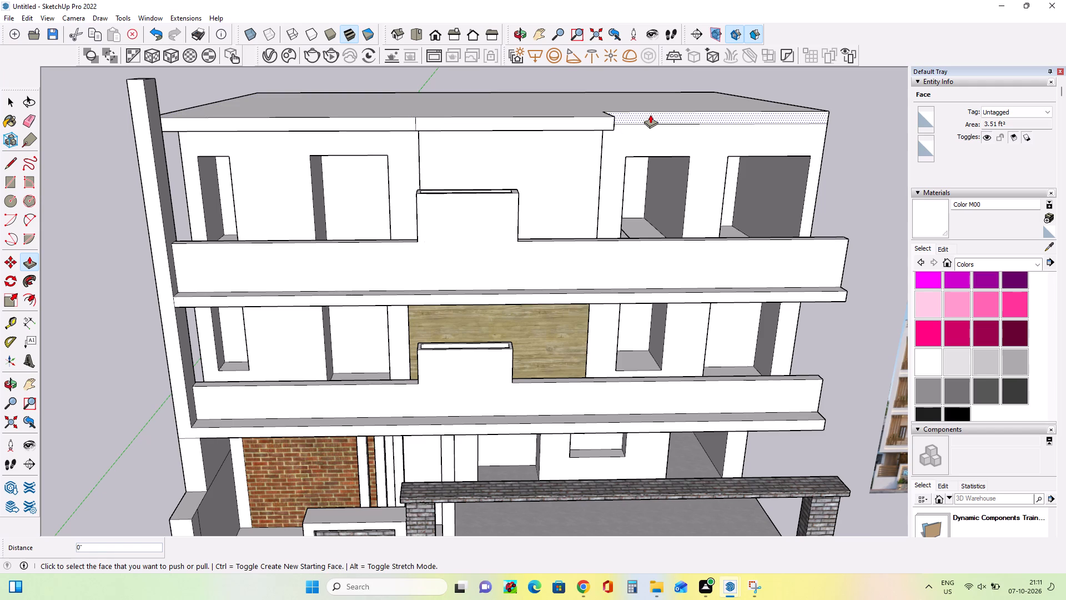
pyautogui.click(650, 114)
pyautogui.click(696, 173)
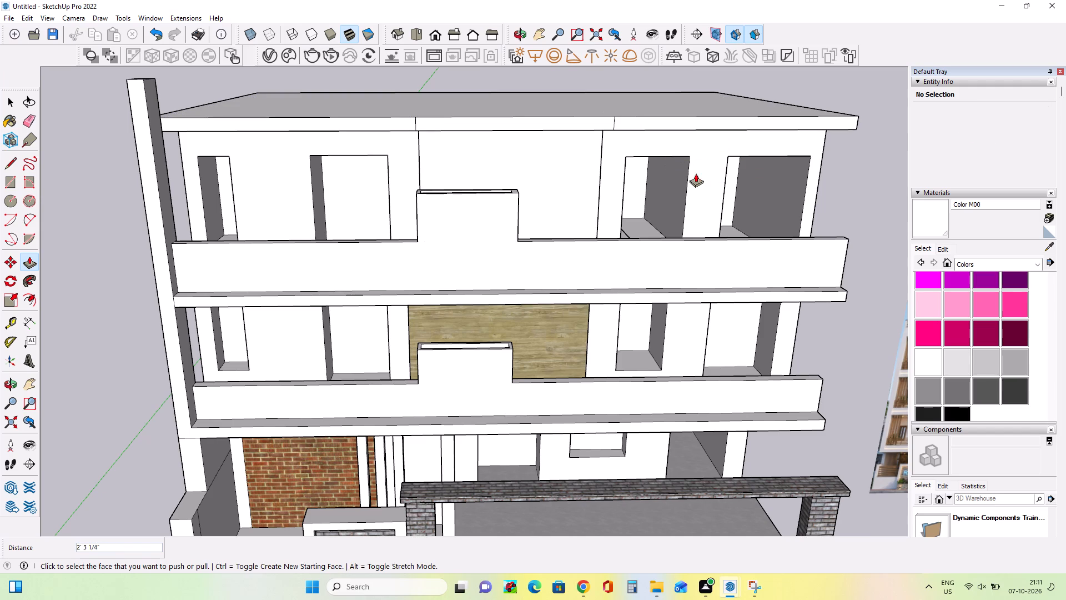
# Examine the completed roof overhang and the projected upper storey walls from the side and the front.
pyautogui.scroll(-5, 595, 177)
pyautogui.moveTo(597, 182); pyautogui.dragTo(591, 167, button='middle')
pyautogui.scroll(3, 567, 164)
pyautogui.moveTo(628, 176); pyautogui.dragTo(891, 159, button='middle')
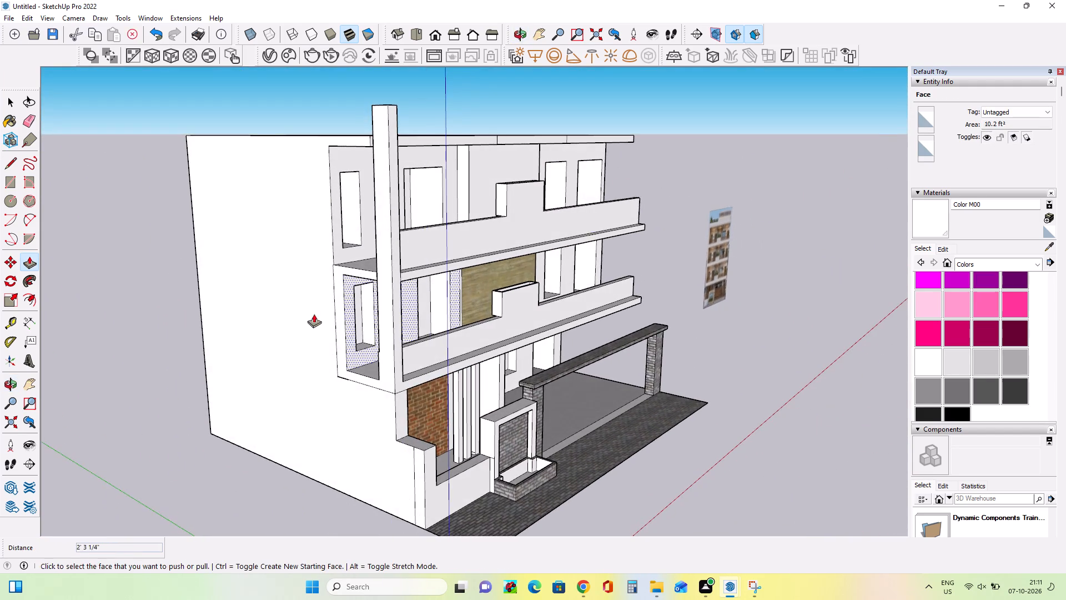
pyautogui.moveTo(314, 314); pyautogui.dragTo(83, 392, button='middle')
pyautogui.moveTo(446, 324); pyautogui.dragTo(418, 289, button='middle')
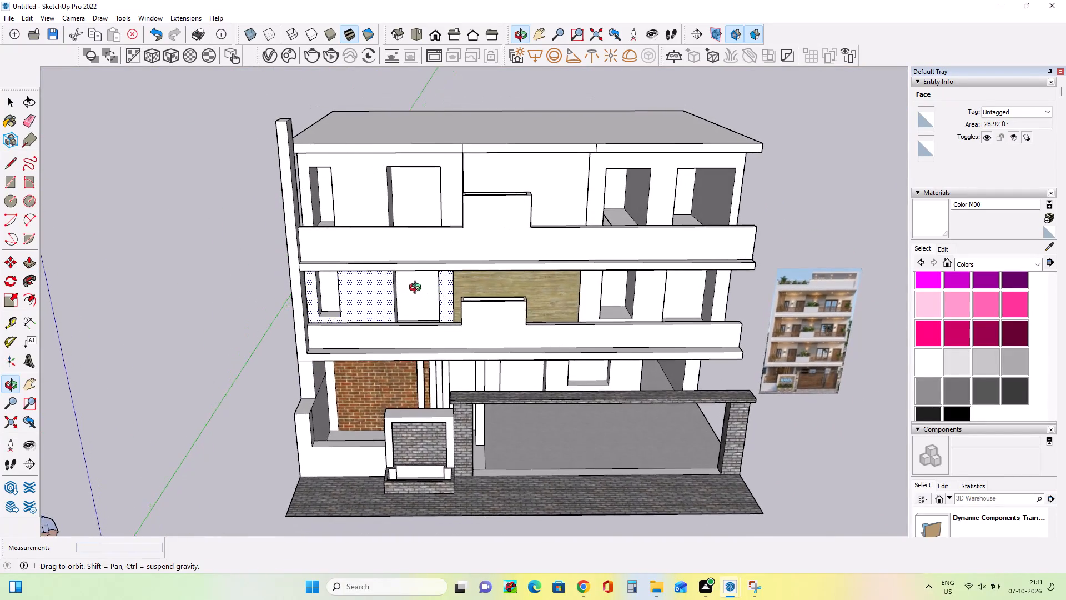
pyautogui.moveTo(418, 289); pyautogui.dragTo(422, 289, button='middle')
# Push/Pull the upper storey's middle wall section inward by about 7 15/16".
pyautogui.scroll(6, 523, 167)
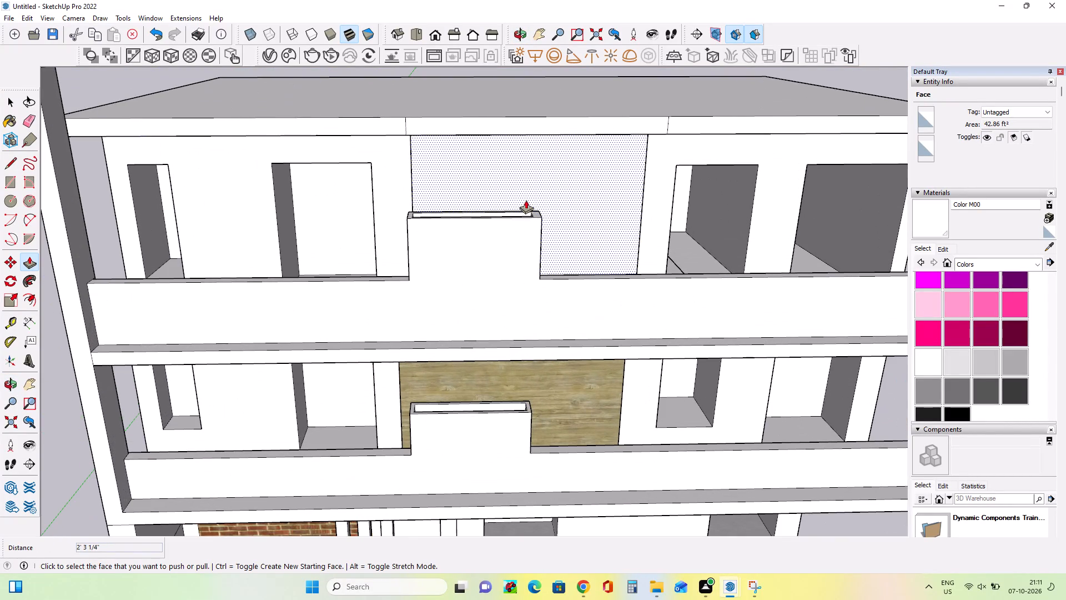
pyautogui.moveTo(546, 211); pyautogui.dragTo(690, 217, button='middle')
pyautogui.click(463, 192)
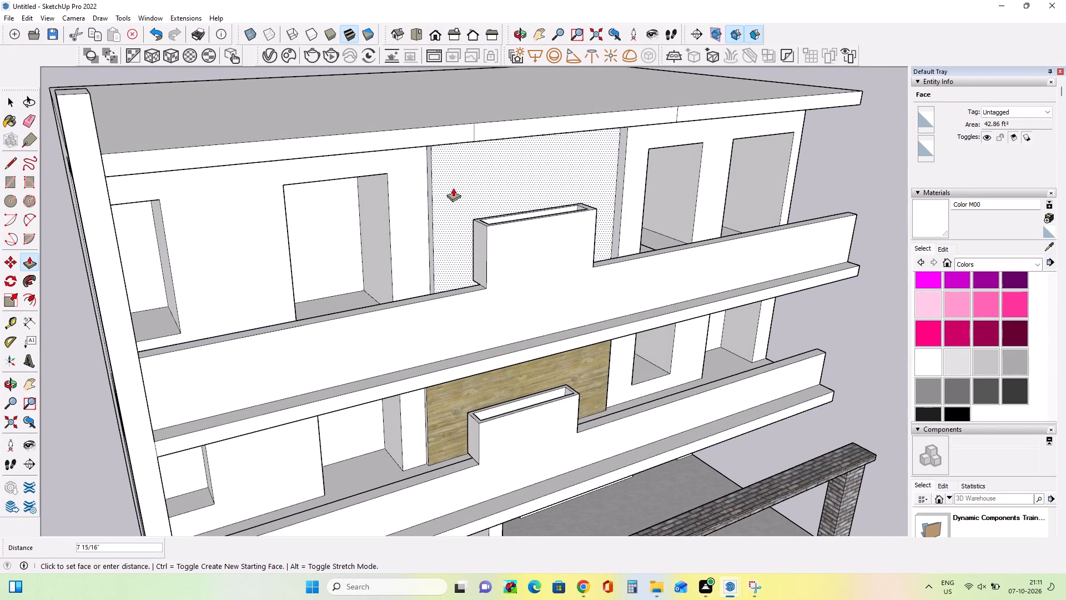
pyautogui.click(453, 188)
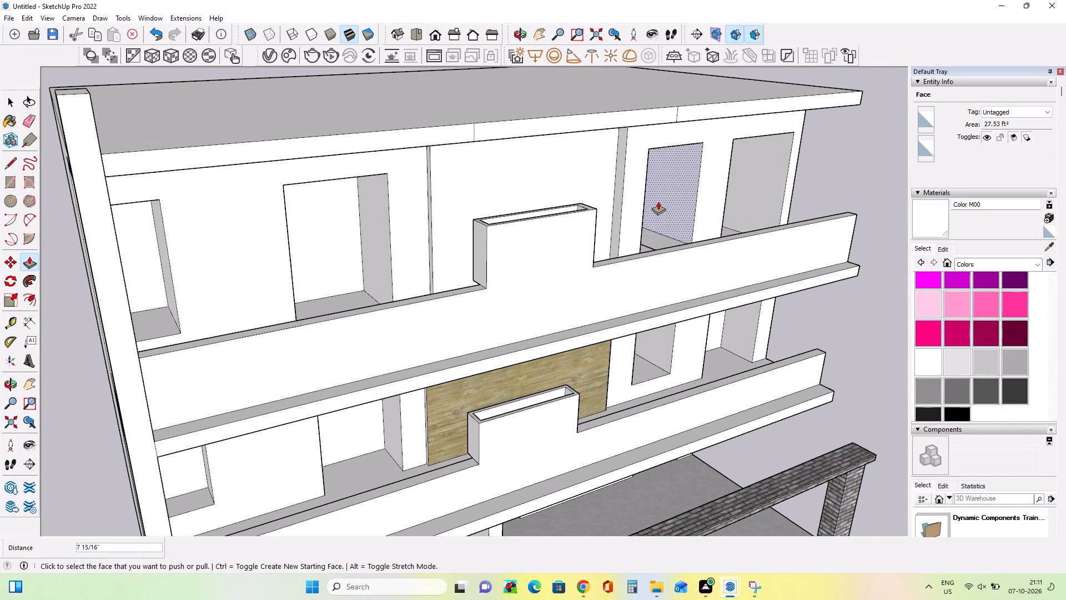
# Push/Pull the upper storey's middle wall section back outward by about 7 3/4".
pyautogui.moveTo(658, 201); pyautogui.dragTo(340, 238, button='middle')
pyautogui.scroll(-7, 509, 258)
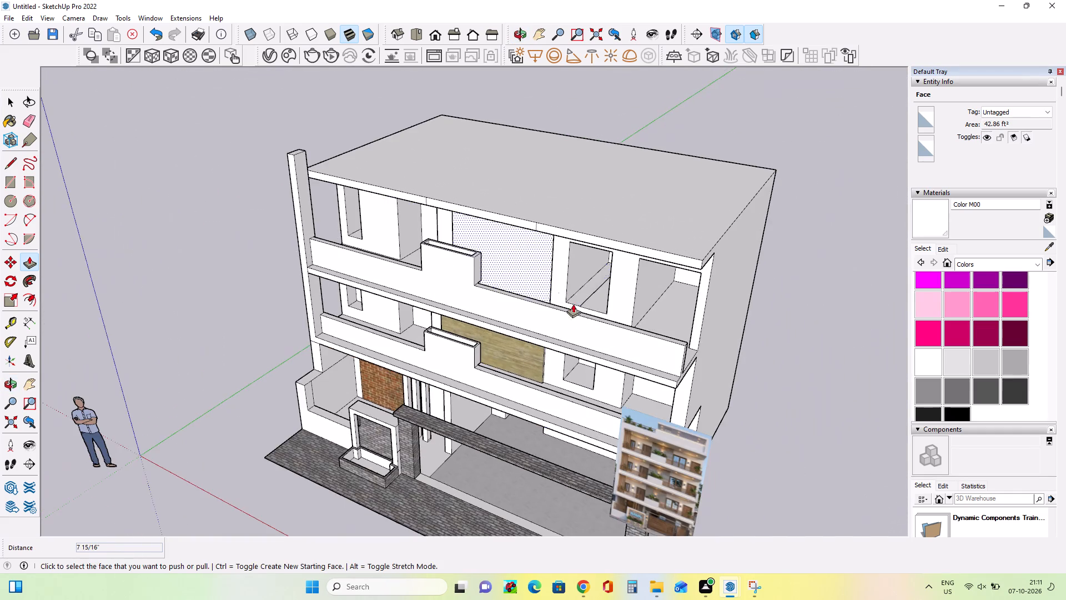
pyautogui.moveTo(707, 357); pyautogui.dragTo(623, 321, button='middle')
pyautogui.moveTo(622, 339); pyautogui.dragTo(586, 342, button='middle')
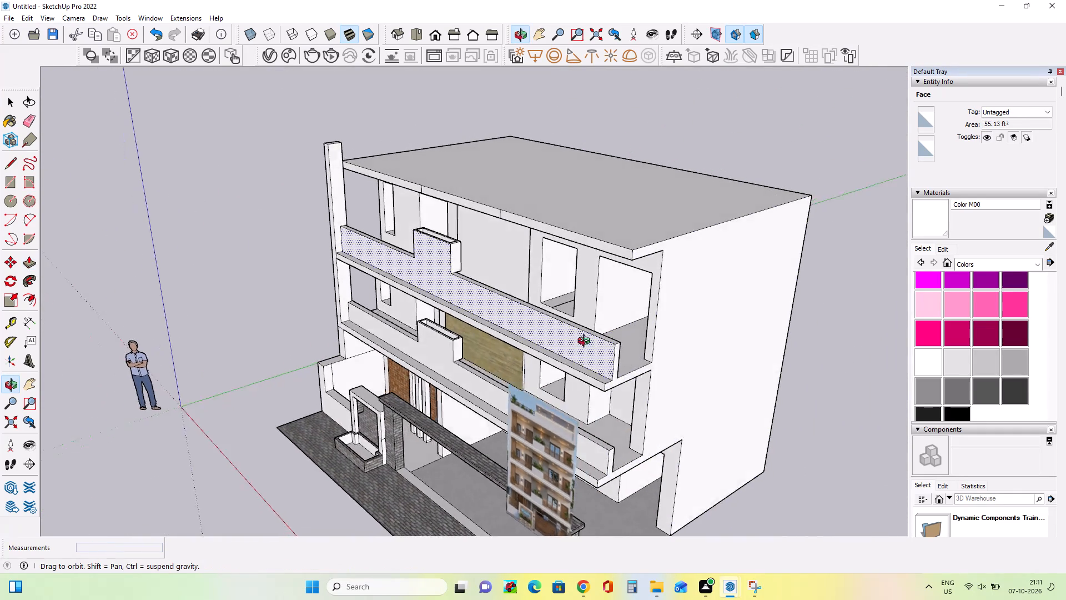
pyautogui.moveTo(586, 342); pyautogui.dragTo(775, 355, button='middle')
pyautogui.scroll(4, 529, 264)
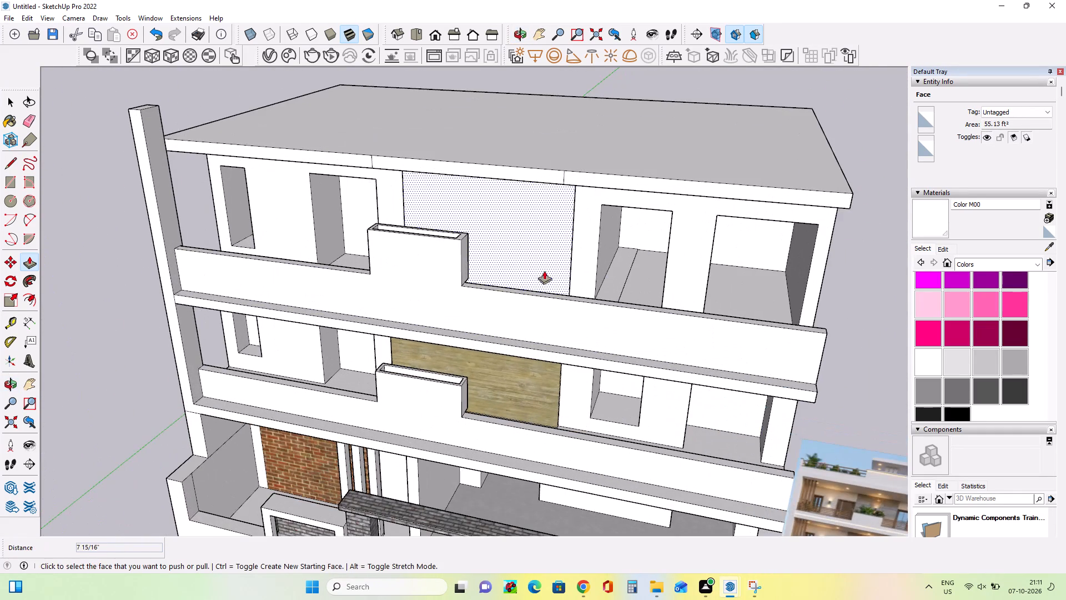
pyautogui.moveTo(544, 271); pyautogui.dragTo(601, 266, button='middle')
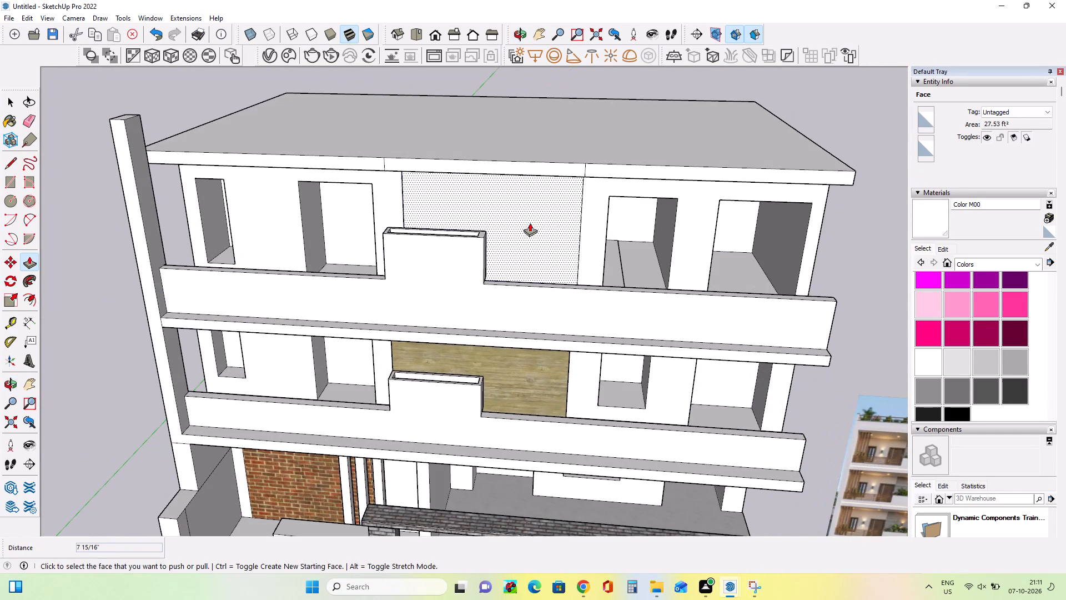
pyautogui.click(530, 223)
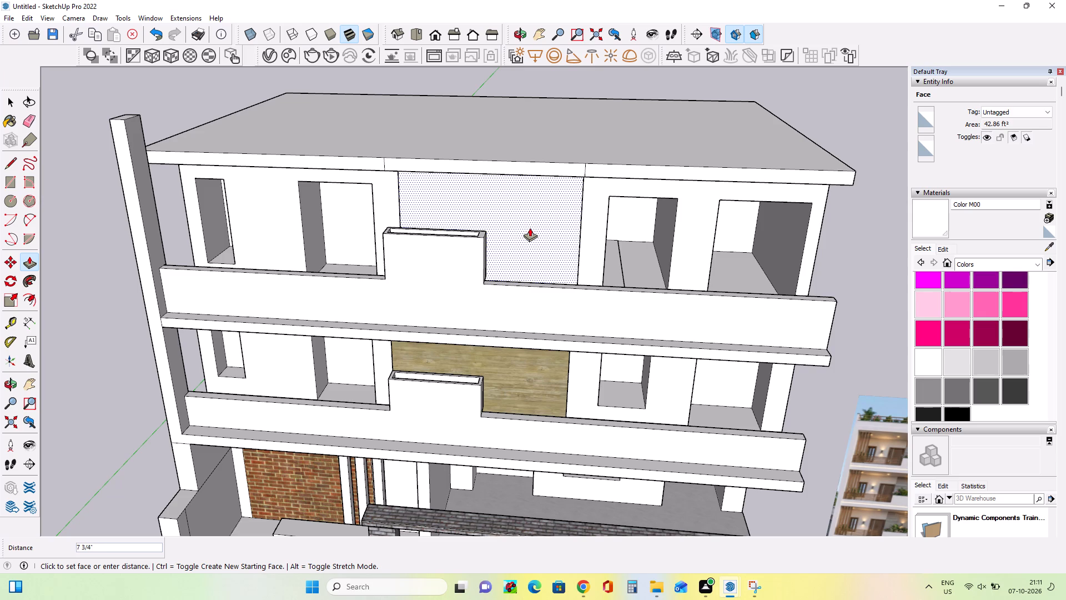
pyautogui.click(530, 228)
# Push/Pull the upper storey's middle wall section inward by about 3 15/16".
pyautogui.moveTo(546, 272); pyautogui.dragTo(783, 261, button='middle')
pyautogui.click(437, 232)
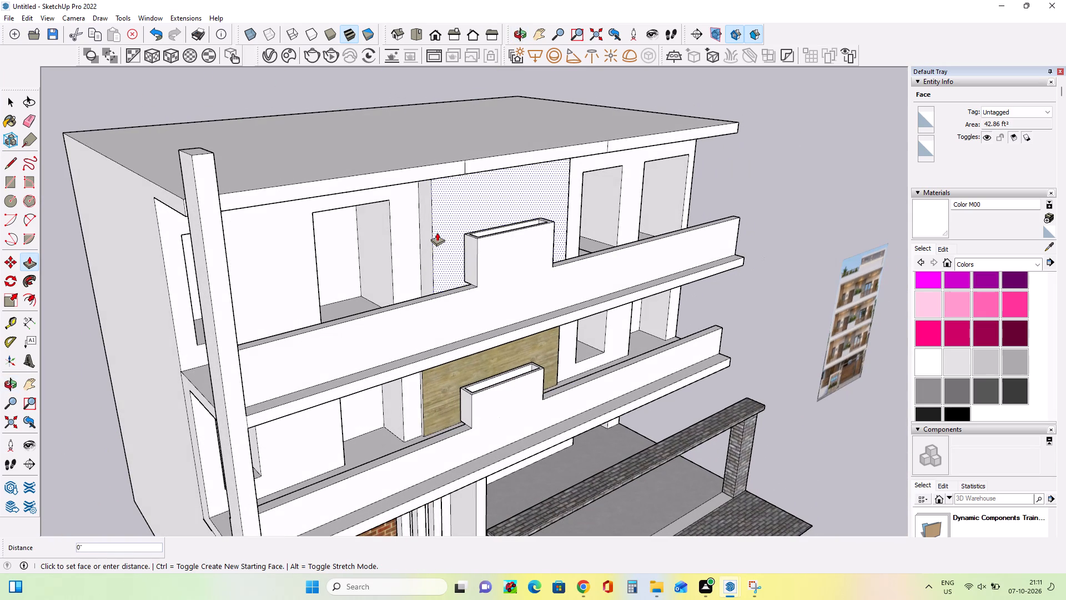
pyautogui.click(434, 226)
# Push/Pull the upper storey's middle wall section outward by about 5 7/16", close to the right section's face.
pyautogui.moveTo(630, 257); pyautogui.dragTo(560, 269, button='middle')
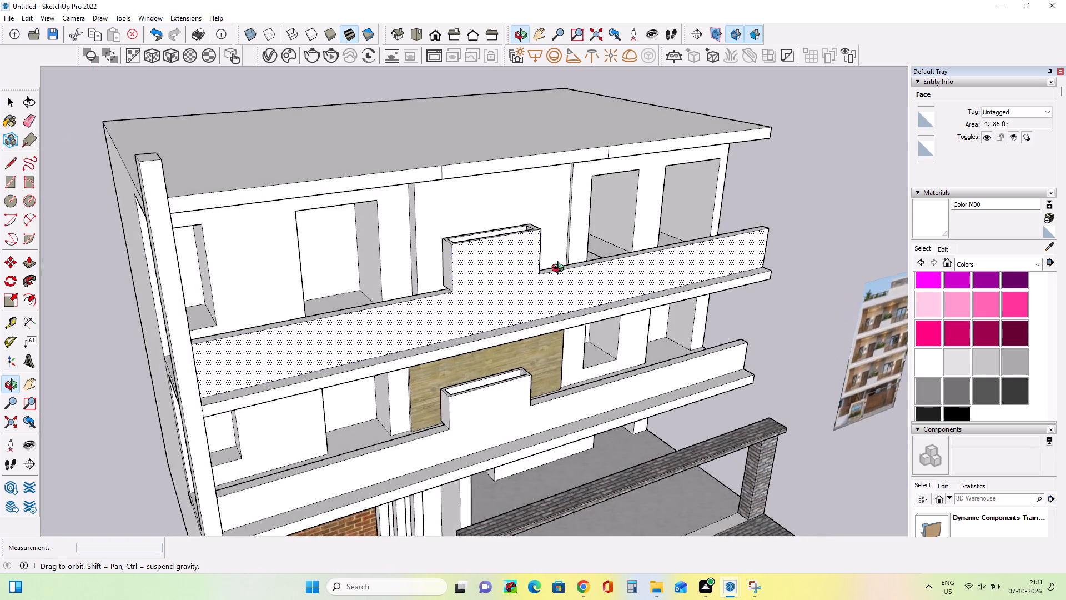
pyautogui.moveTo(560, 269); pyautogui.dragTo(495, 282, button='middle')
pyautogui.moveTo(621, 260); pyautogui.dragTo(467, 265, button='middle')
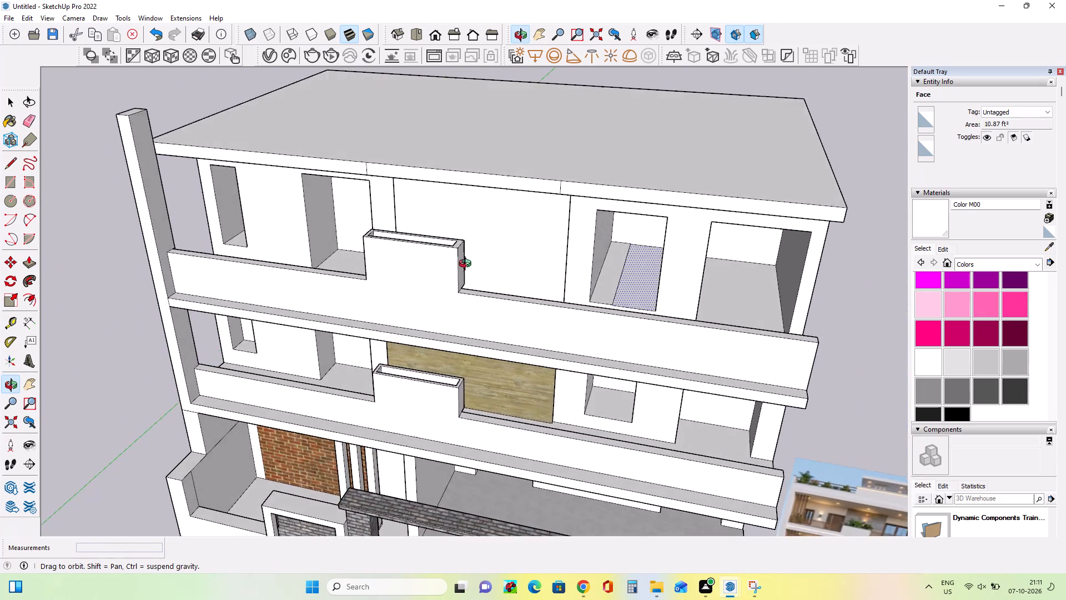
pyautogui.moveTo(467, 265); pyautogui.dragTo(484, 323, button='middle')
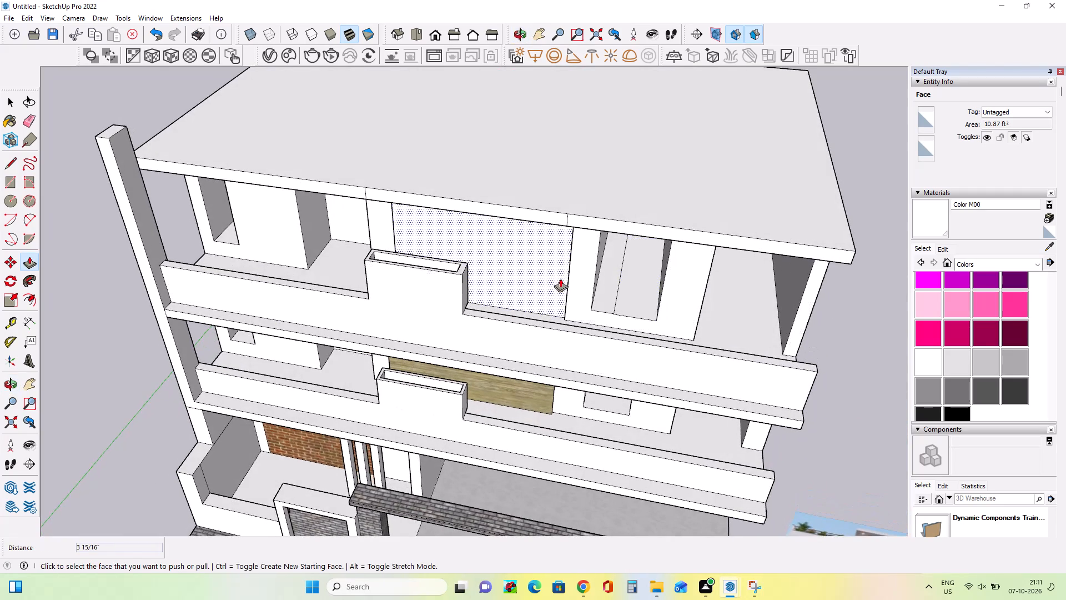
pyautogui.click(533, 288)
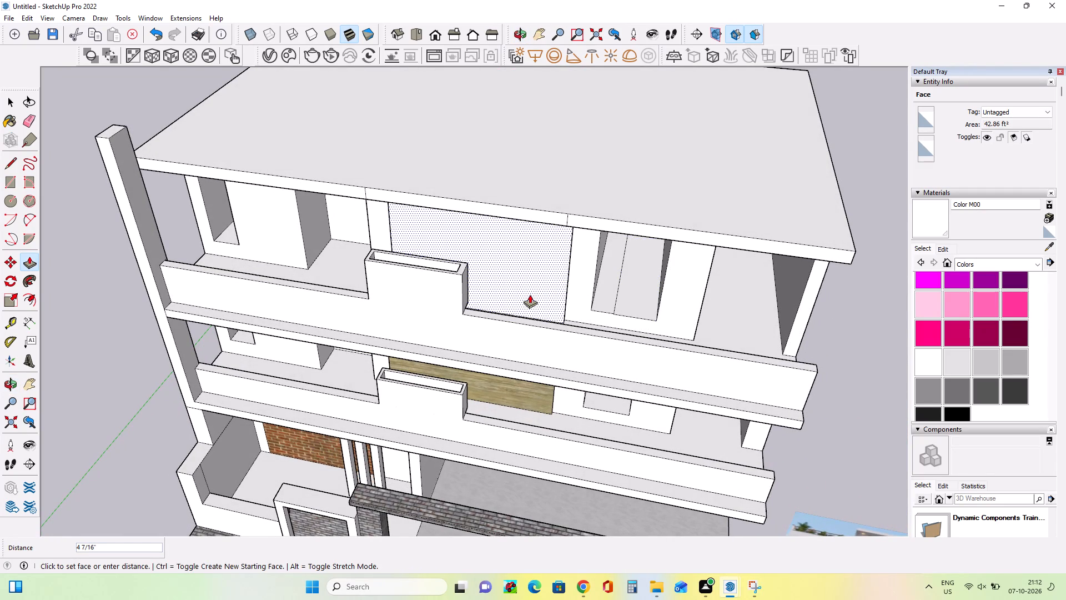
pyautogui.click(530, 294)
# Push/Pull the upper storey's left wall section, around its window and door openings, outward by about 8 1/2".
pyautogui.moveTo(582, 316); pyautogui.dragTo(814, 170, button='middle')
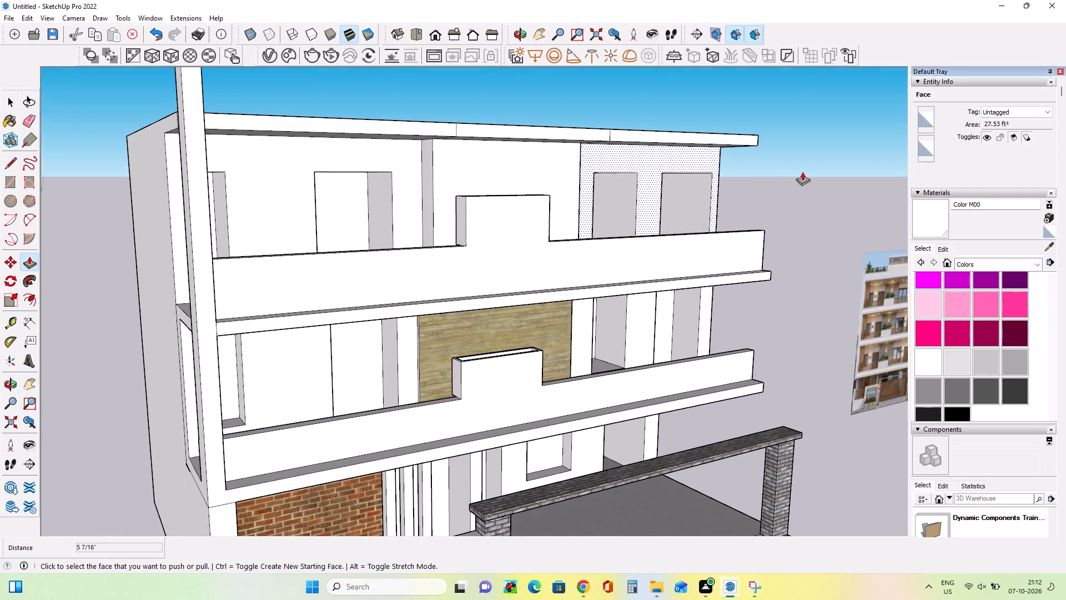
pyautogui.click(411, 198)
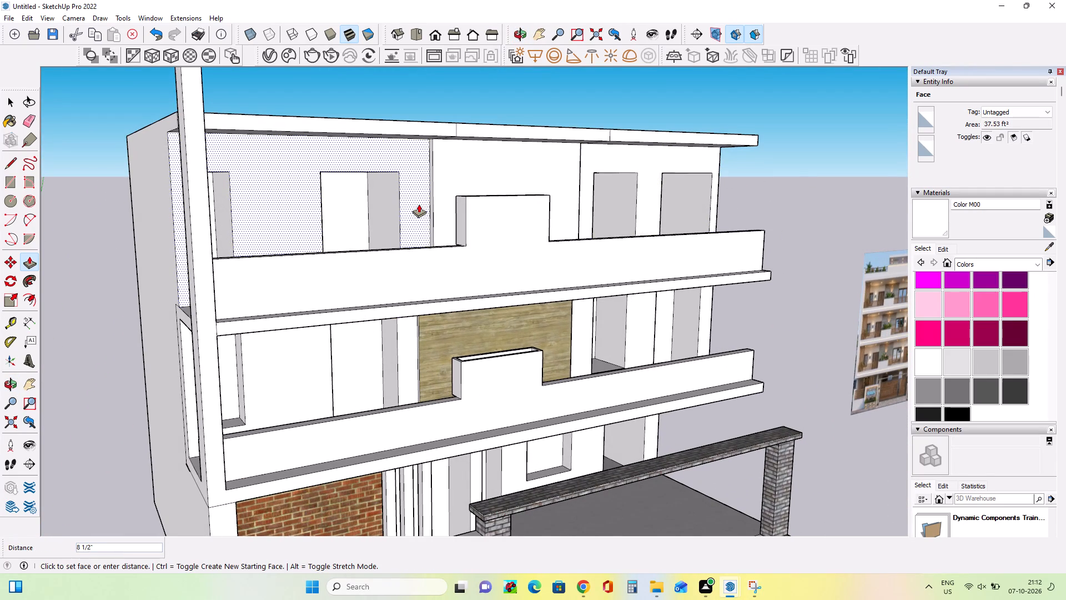
pyautogui.click(419, 204)
# Examine the whole house from the column side and the front to check the adjusted upper storey walls beneath the overhang.
pyautogui.moveTo(354, 293); pyautogui.dragTo(467, 274, button='middle')
pyautogui.moveTo(447, 302); pyautogui.dragTo(542, 293, button='middle')
pyautogui.scroll(-8, 542, 293)
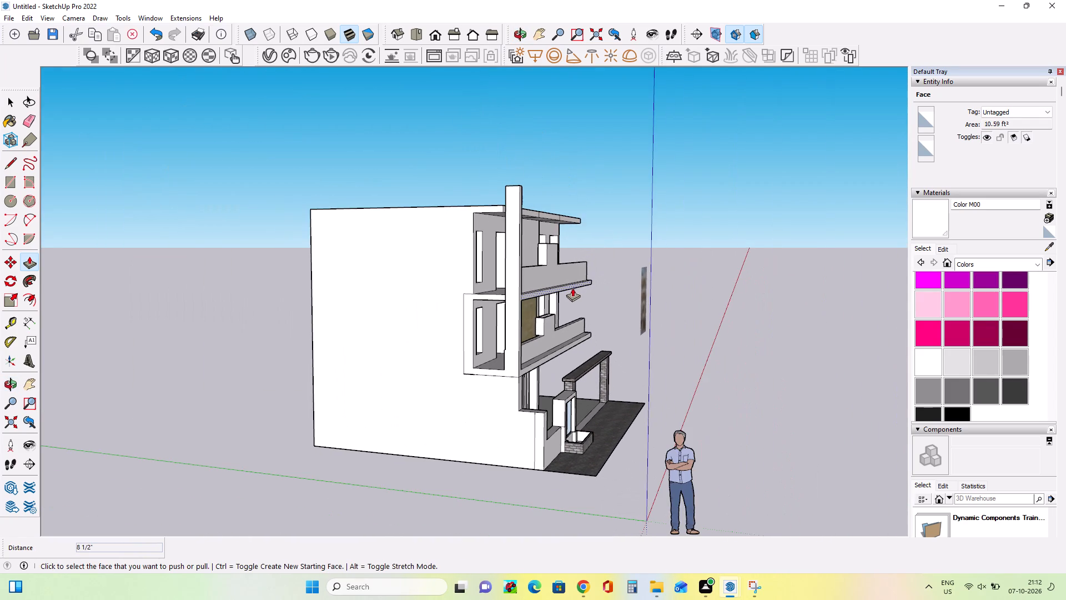
pyautogui.moveTo(575, 291); pyautogui.dragTo(234, 354, button='middle')
pyautogui.moveTo(695, 255); pyautogui.dragTo(658, 275, button='middle')
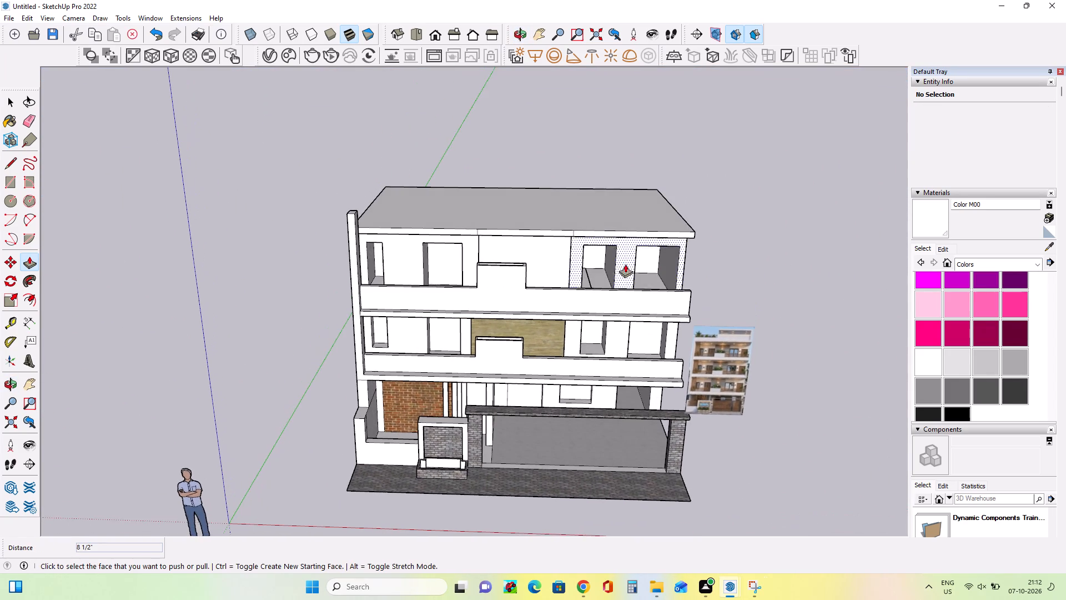
# Erase the two short seam lines on the front edge of the roof overhang.
pyautogui.scroll(3, 604, 257)
pyautogui.moveTo(610, 287); pyautogui.dragTo(630, 304, button='middle')
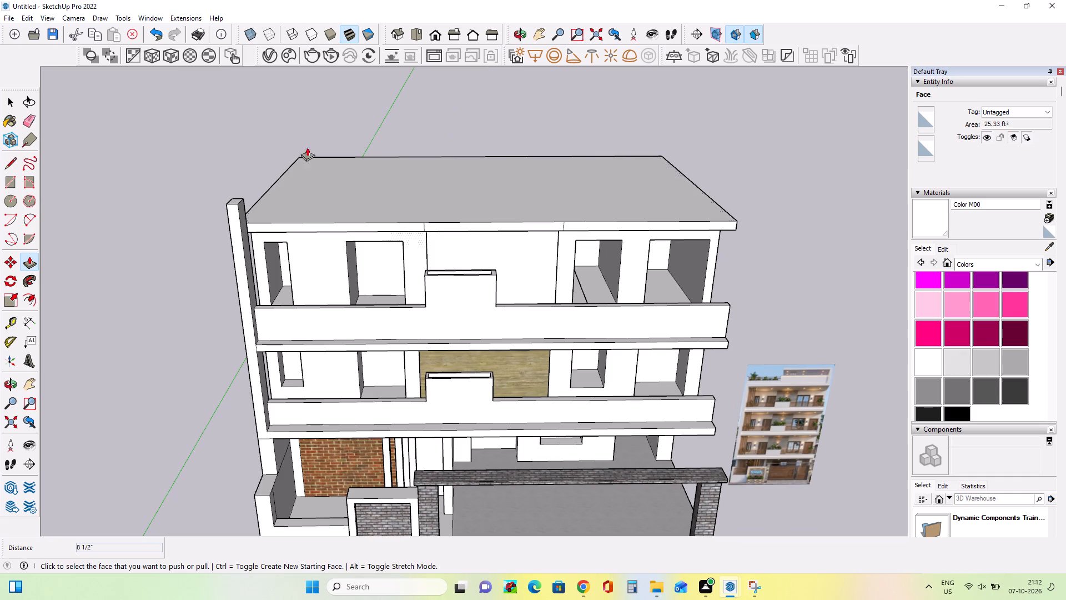
pyautogui.click(26, 124)
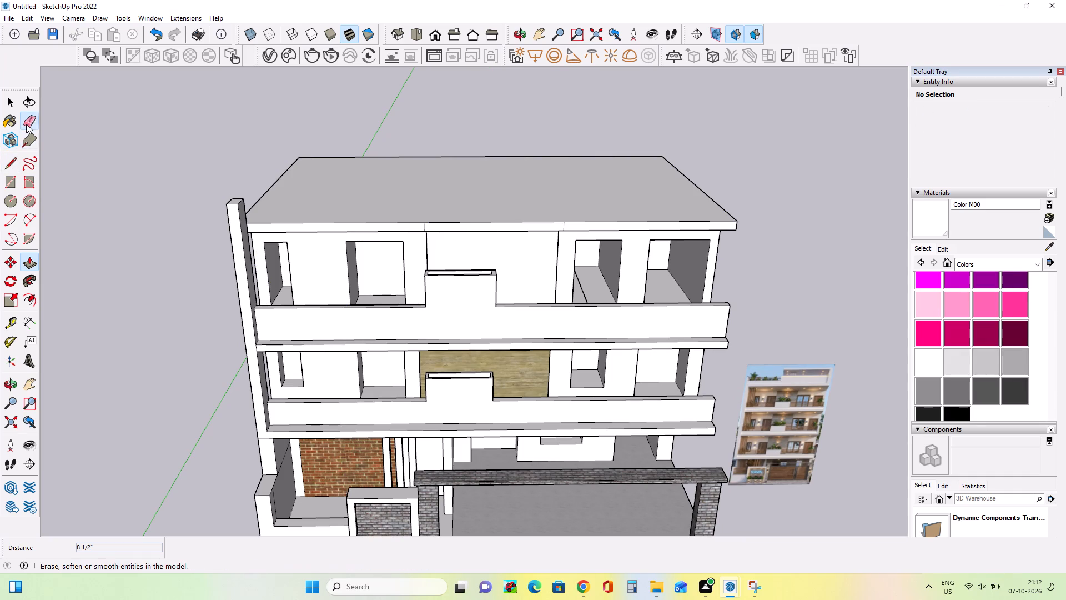
pyautogui.click(424, 224)
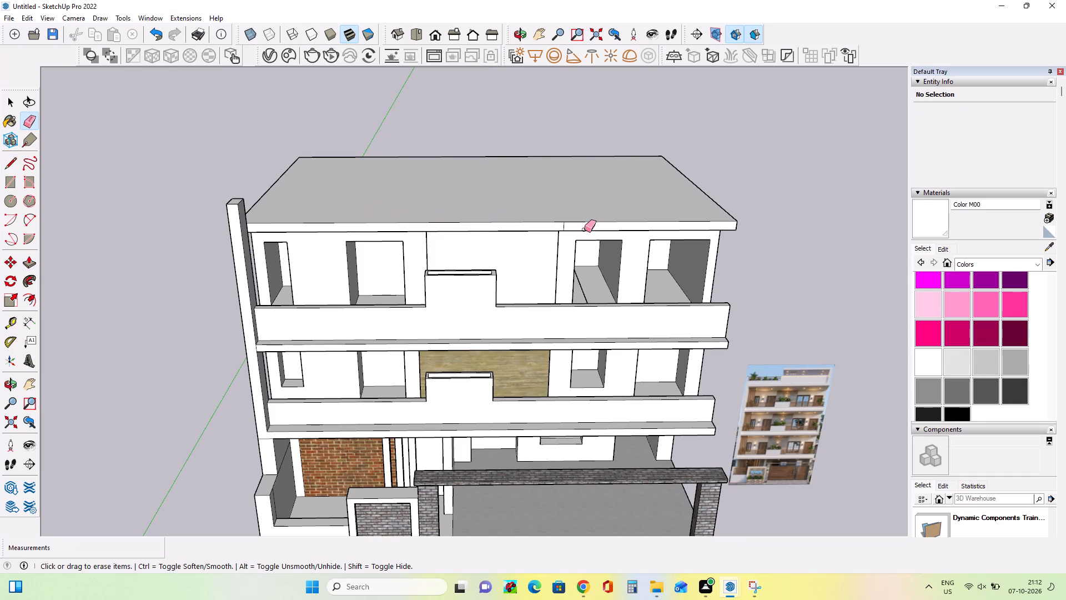
pyautogui.click(565, 227)
# Examine the reference image and compare its balconies and top storey with the modelled facade.
pyautogui.moveTo(647, 243); pyautogui.dragTo(656, 272, button='middle')
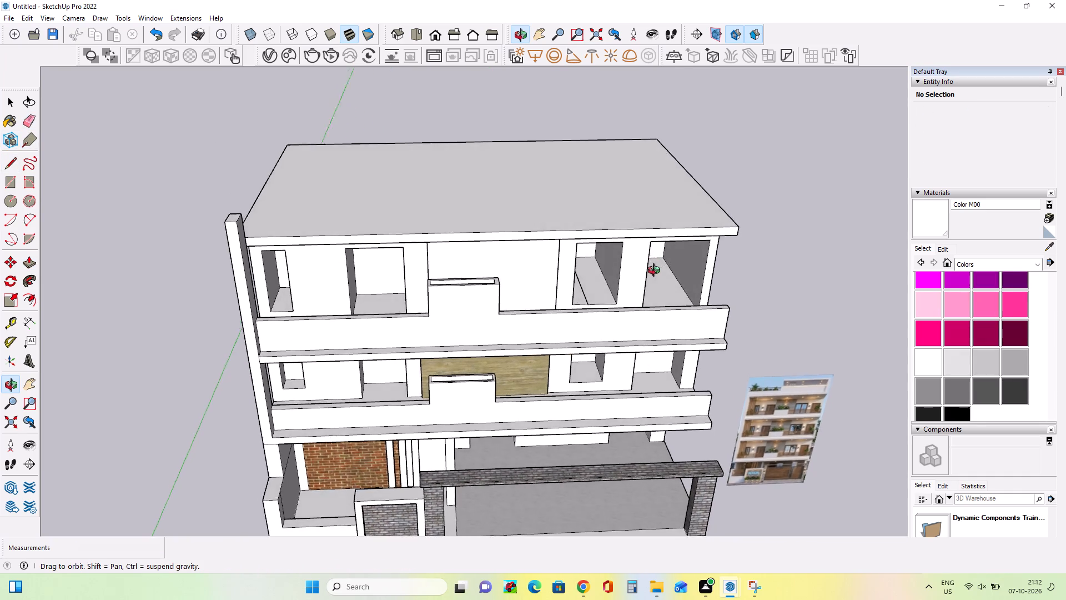
pyautogui.moveTo(656, 272); pyautogui.dragTo(604, 163, button='middle')
pyautogui.scroll(4, 830, 389)
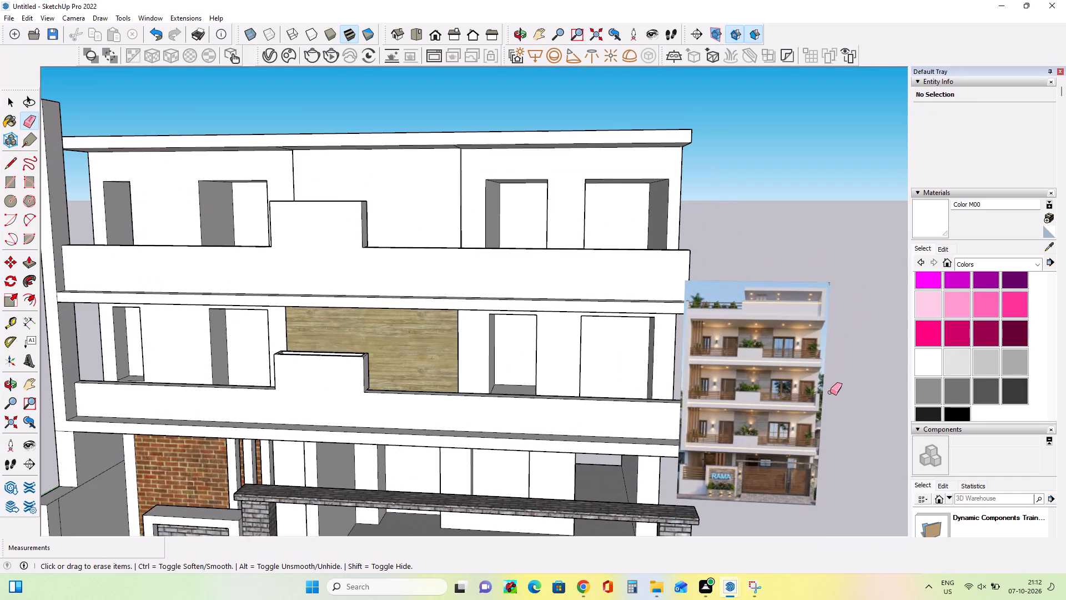
pyautogui.scroll(3, 830, 392)
pyautogui.moveTo(818, 395); pyautogui.dragTo(755, 396, button='middle')
pyautogui.middleClick(755, 396)
pyautogui.moveTo(756, 396); pyautogui.dragTo(790, 393, button='middle')
pyautogui.middleClick(833, 387)
pyautogui.scroll(-9, 585, 314)
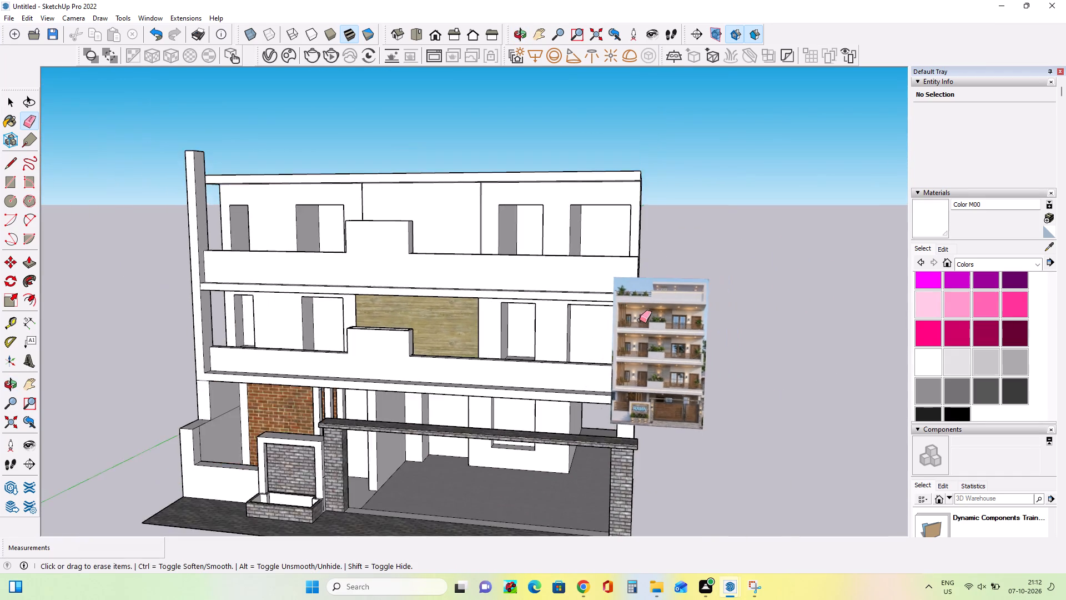
pyautogui.moveTo(646, 321); pyautogui.dragTo(744, 397, button='middle')
pyautogui.scroll(4, 589, 292)
pyautogui.moveTo(665, 314); pyautogui.dragTo(670, 333, button='middle')
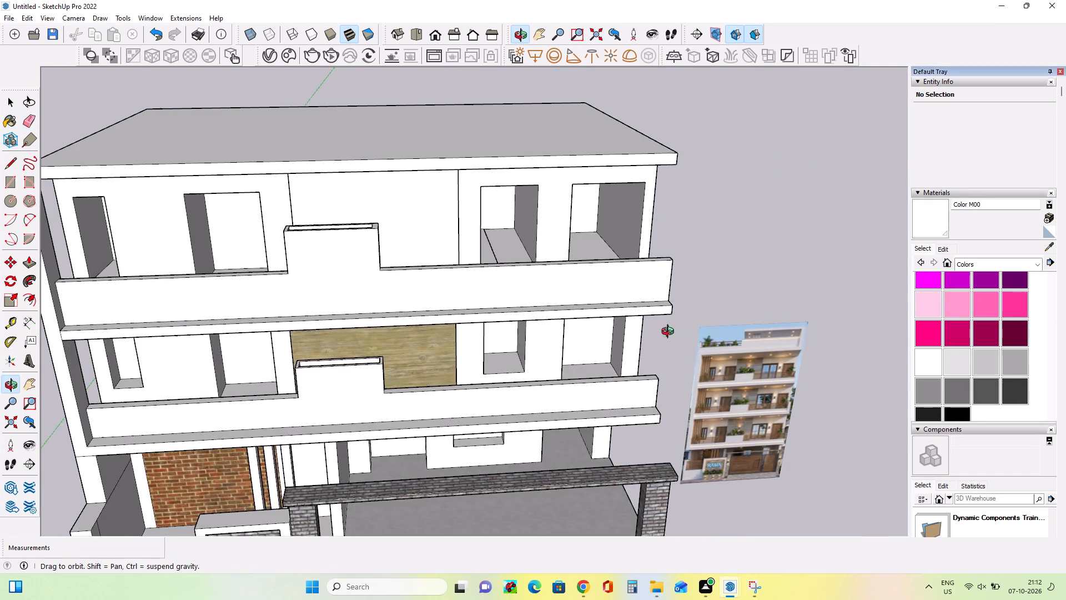
pyautogui.moveTo(670, 333); pyautogui.dragTo(677, 371, button='middle')
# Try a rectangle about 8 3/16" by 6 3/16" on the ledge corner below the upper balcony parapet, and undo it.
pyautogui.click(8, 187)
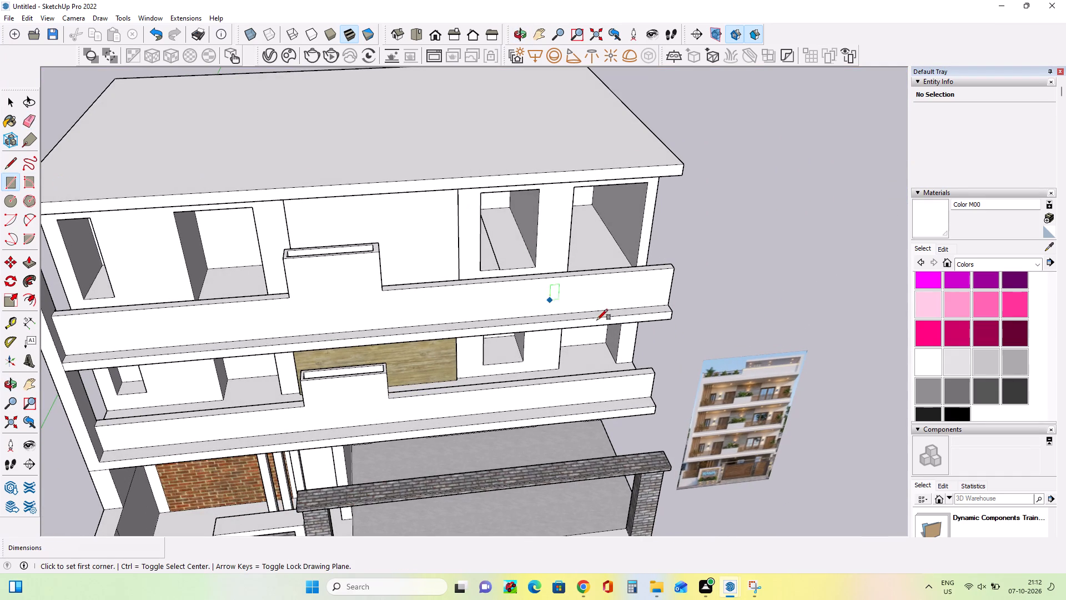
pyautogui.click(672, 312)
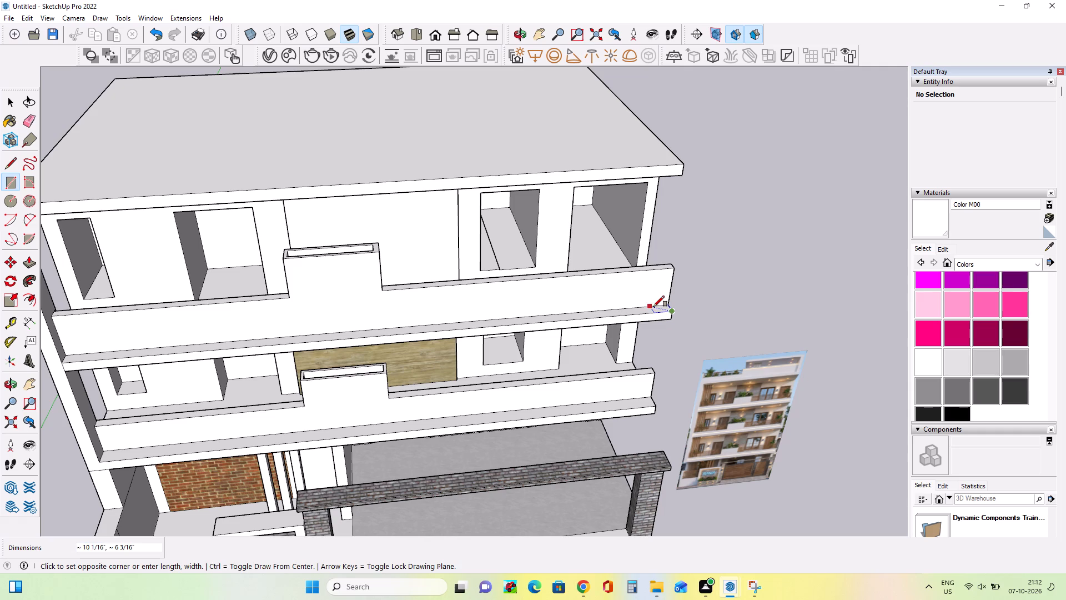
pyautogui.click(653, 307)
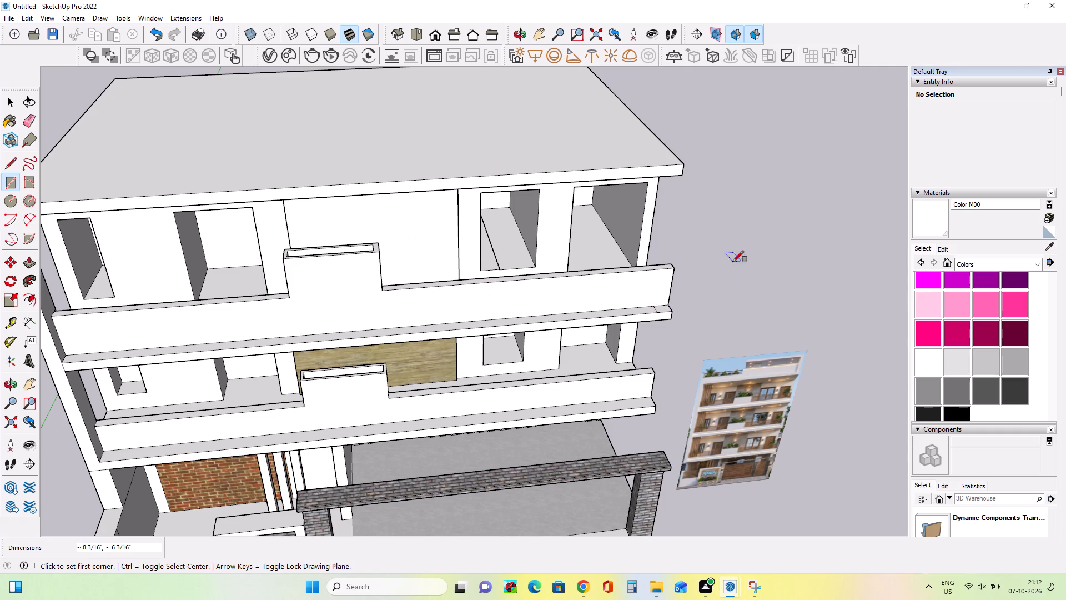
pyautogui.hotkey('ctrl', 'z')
# Raise a post about 2' 1 1/2" from a rectangle about 7 1/8" by 4 3/8" on the upper parapet's end opposite the column.
pyautogui.scroll(3, 673, 266)
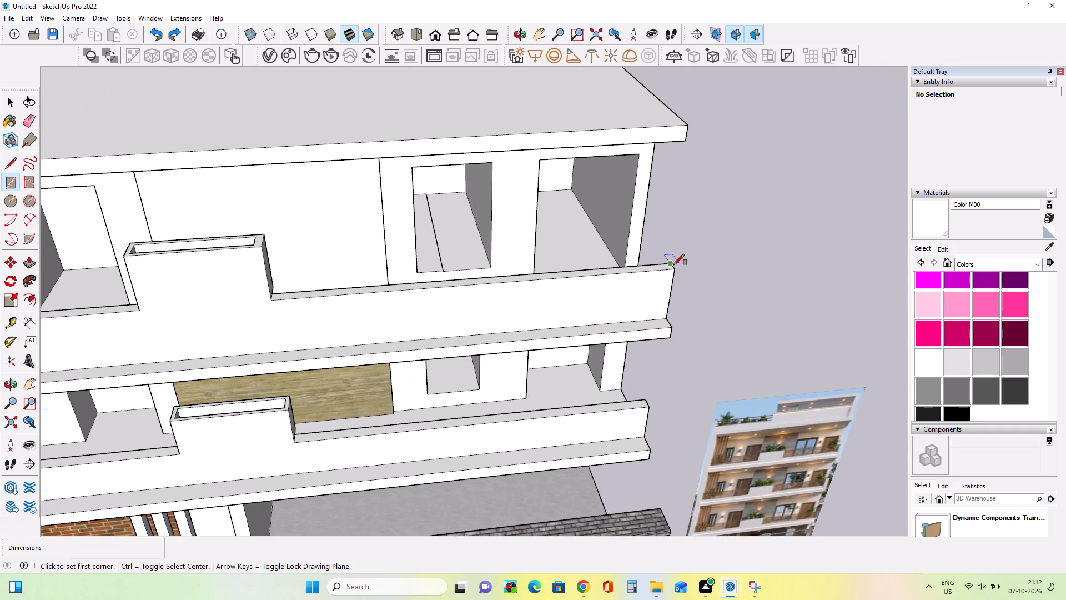
pyautogui.click(673, 269)
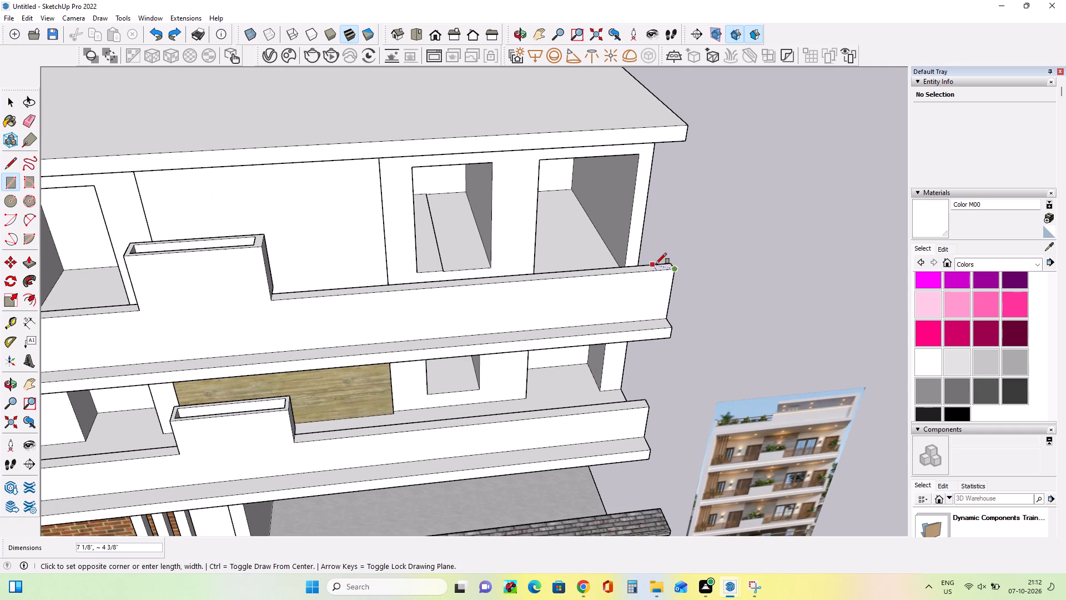
pyautogui.click(656, 264)
pyautogui.click(21, 264)
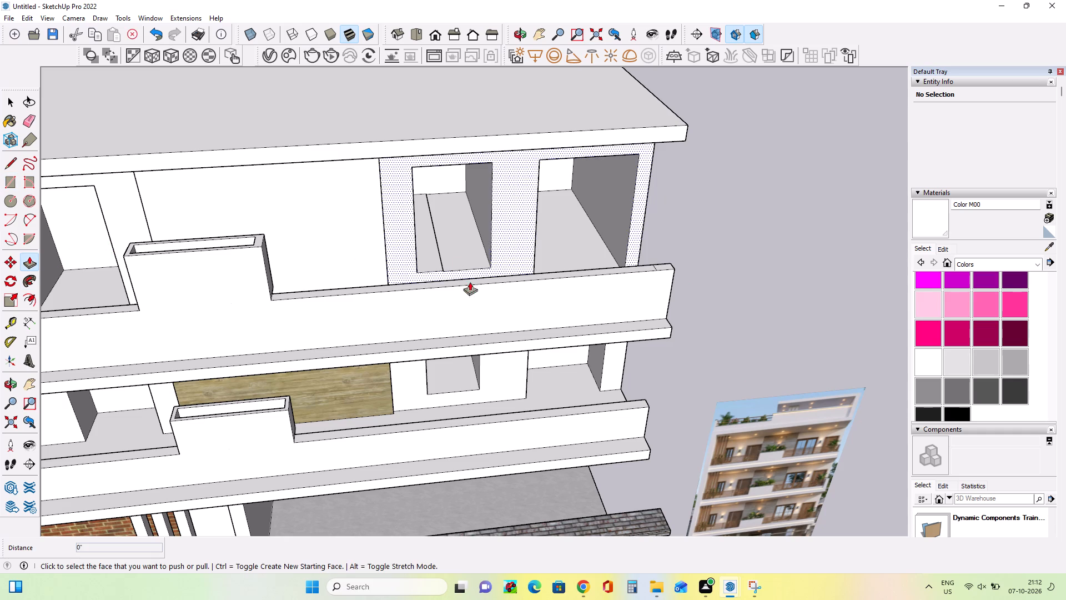
pyautogui.click(667, 263)
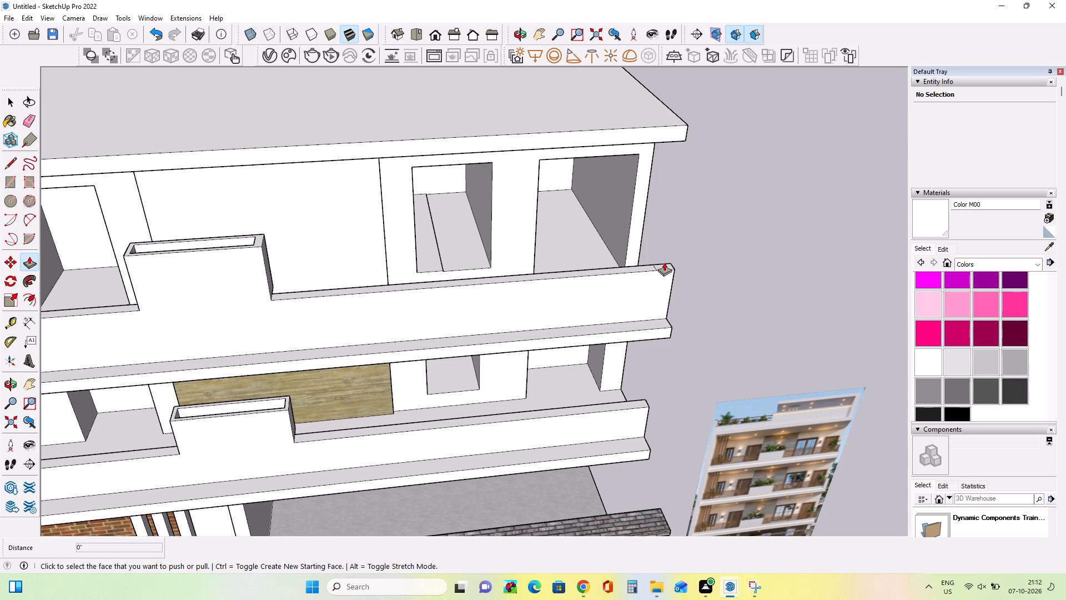
pyautogui.click(668, 266)
pyautogui.click(655, 203)
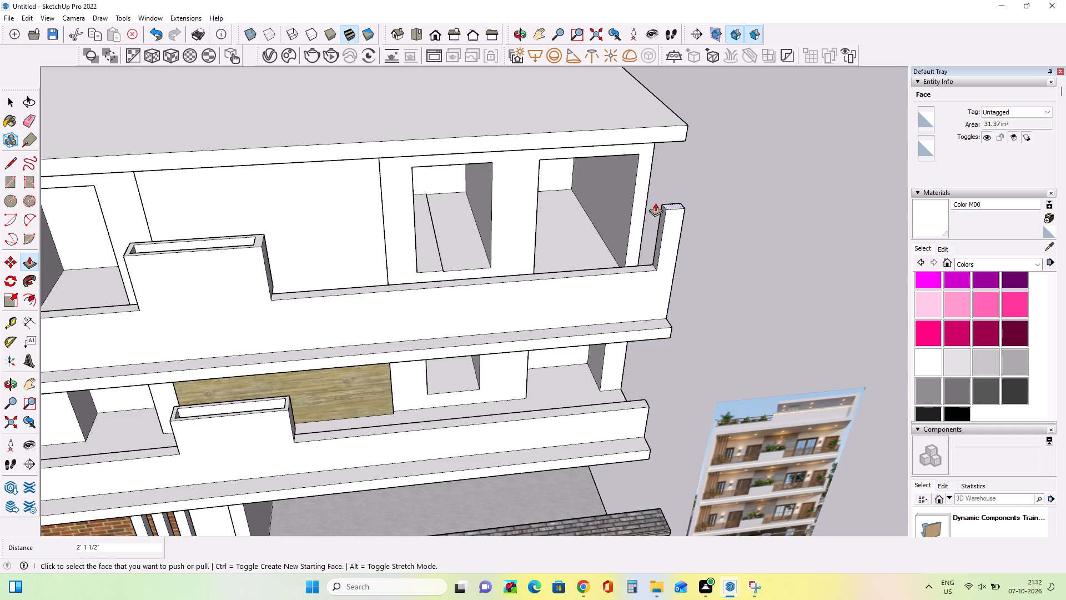
# Push/Pull the new parapet post's top down by about 3 11/16", level with the upper balcony's planter box.
pyautogui.moveTo(694, 294); pyautogui.dragTo(616, 259, button='middle')
pyautogui.moveTo(654, 248); pyautogui.dragTo(661, 260, button='middle')
pyautogui.scroll(-1, 661, 260)
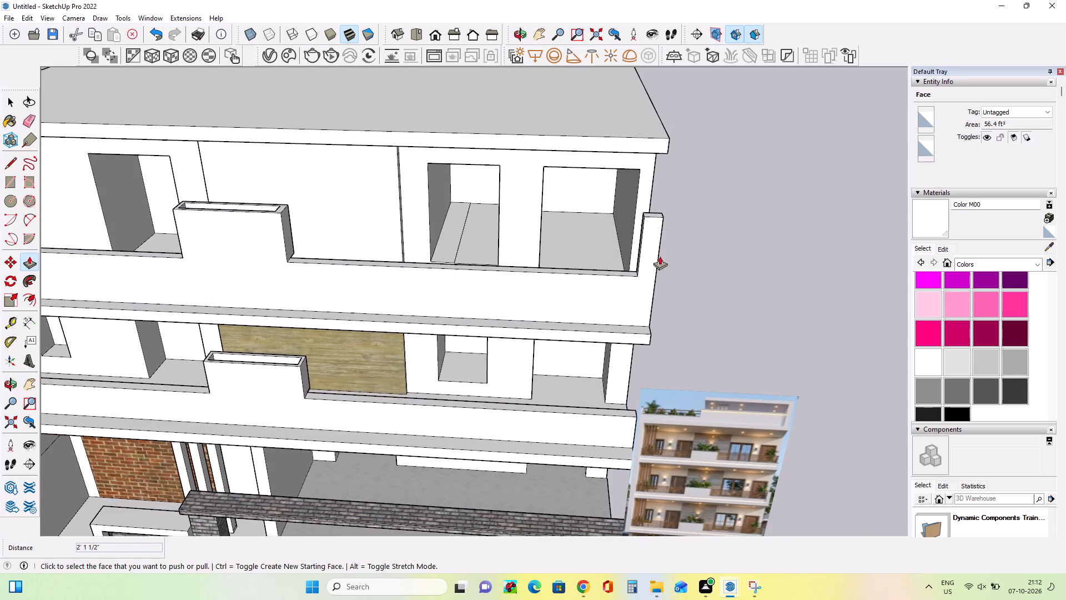
pyautogui.moveTo(652, 236); pyautogui.dragTo(685, 281, button='middle')
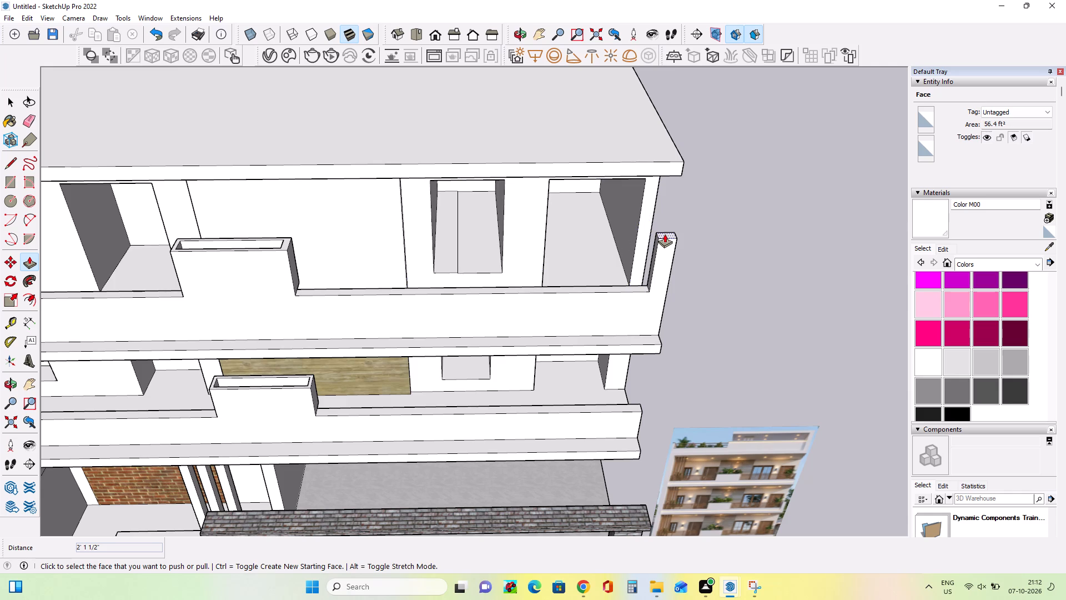
pyautogui.click(665, 234)
pyautogui.click(277, 241)
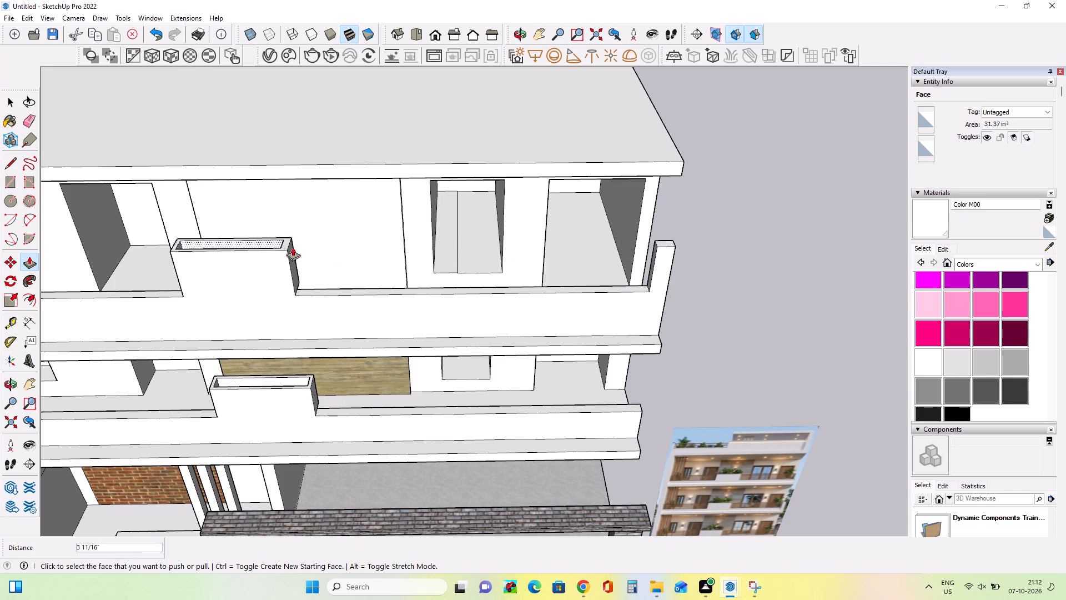
# Draw a rectangle over the main roof, from the side edge above the wall's front corner to the opposite rear corner, separating the front overhang.
pyautogui.moveTo(477, 324); pyautogui.dragTo(577, 297, button='middle')
pyautogui.scroll(-7, 580, 297)
pyautogui.moveTo(581, 288); pyautogui.dragTo(490, 257, button='middle')
pyautogui.scroll(5, 443, 194)
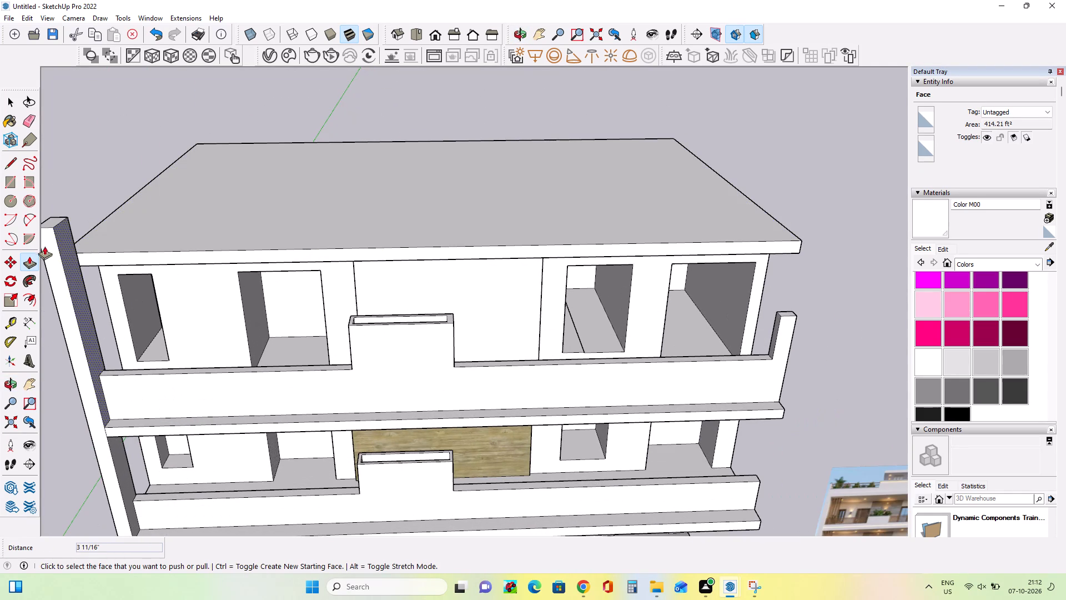
pyautogui.click(6, 175)
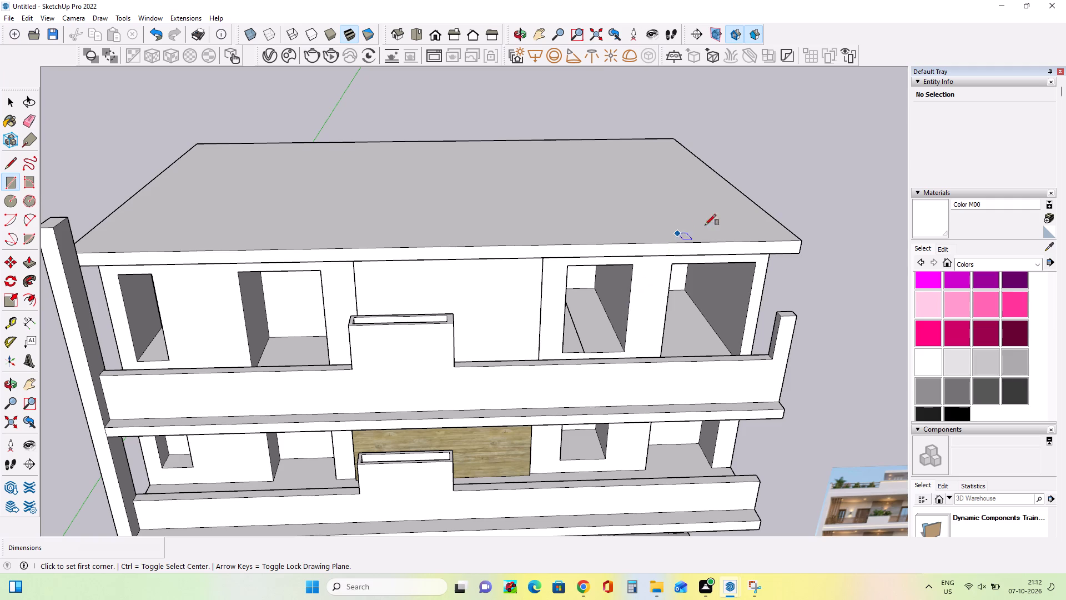
pyautogui.moveTo(783, 225); pyautogui.dragTo(732, 227, button='middle')
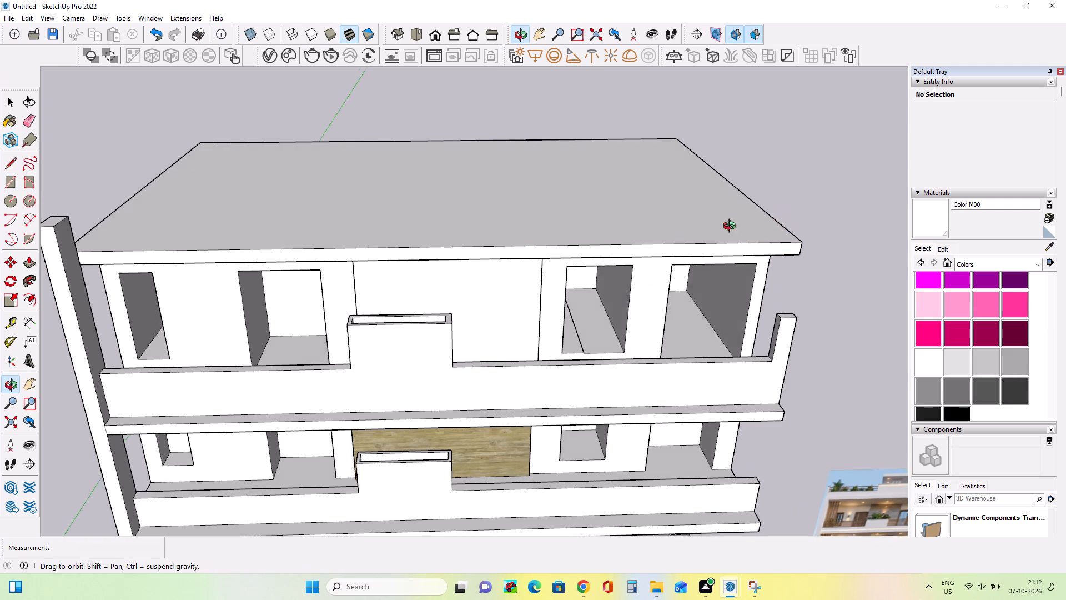
pyautogui.moveTo(732, 227); pyautogui.dragTo(511, 224, button='middle')
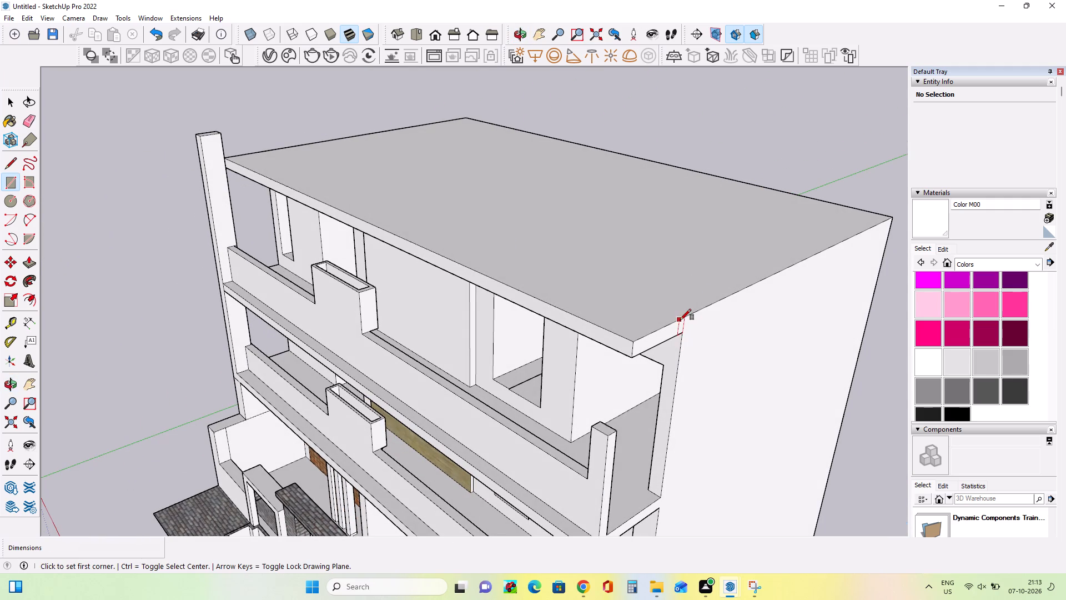
pyautogui.click(680, 318)
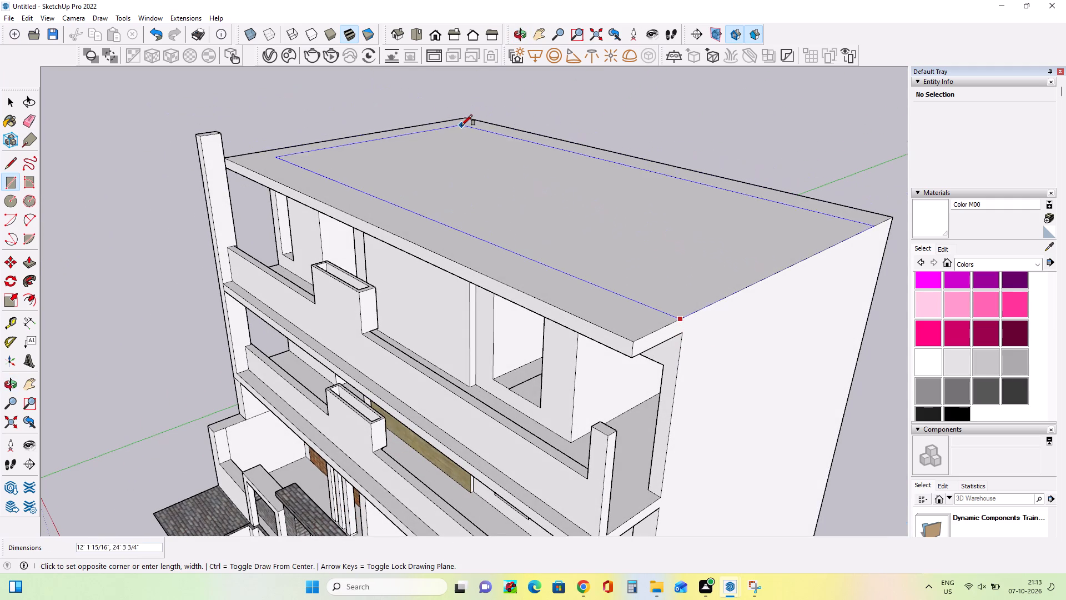
pyautogui.click(461, 115)
# Draw a rectangular strip about 4 5/8" by 25' 11 3/4" along the front edge of the roof overhang.
pyautogui.moveTo(622, 505); pyautogui.dragTo(540, 449, button='middle')
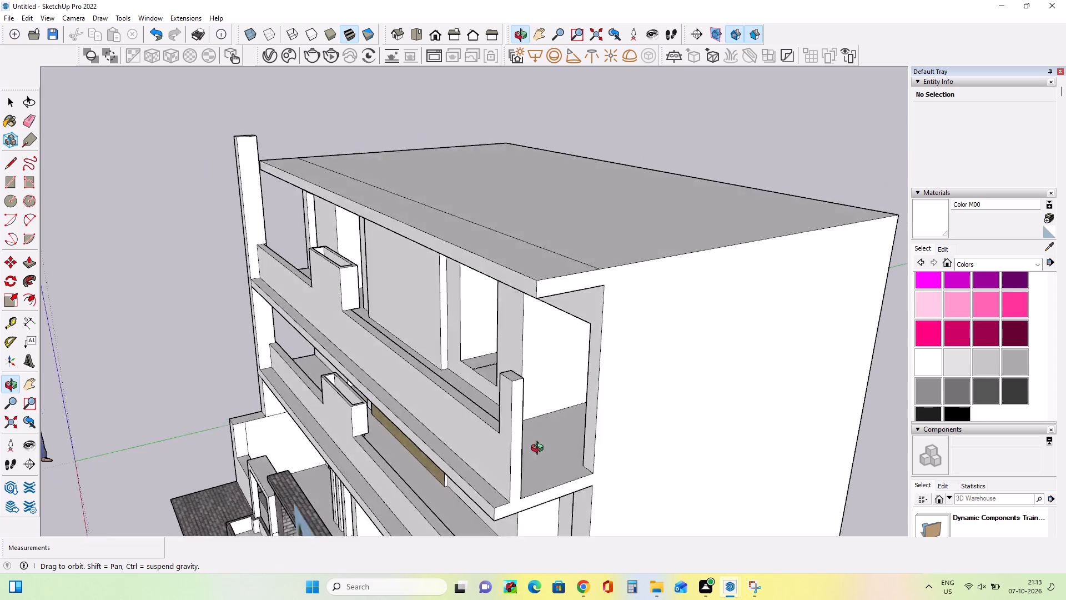
pyautogui.moveTo(540, 449); pyautogui.dragTo(525, 433, button='middle')
pyautogui.scroll(-8, 492, 414)
pyautogui.moveTo(508, 364); pyautogui.dragTo(711, 522, button='middle')
pyautogui.scroll(7, 628, 400)
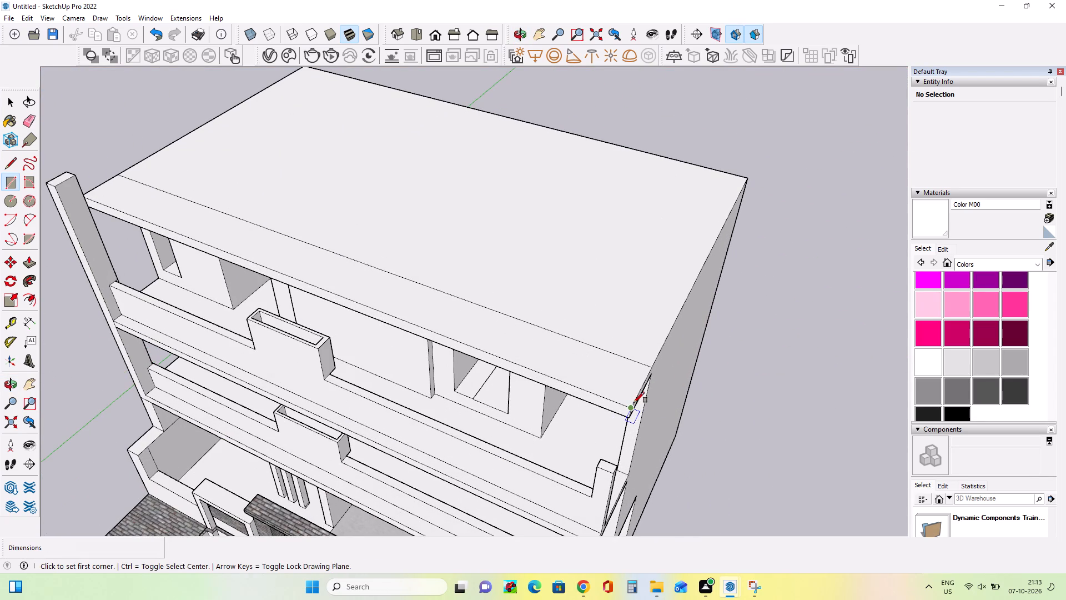
pyautogui.scroll(8, 632, 406)
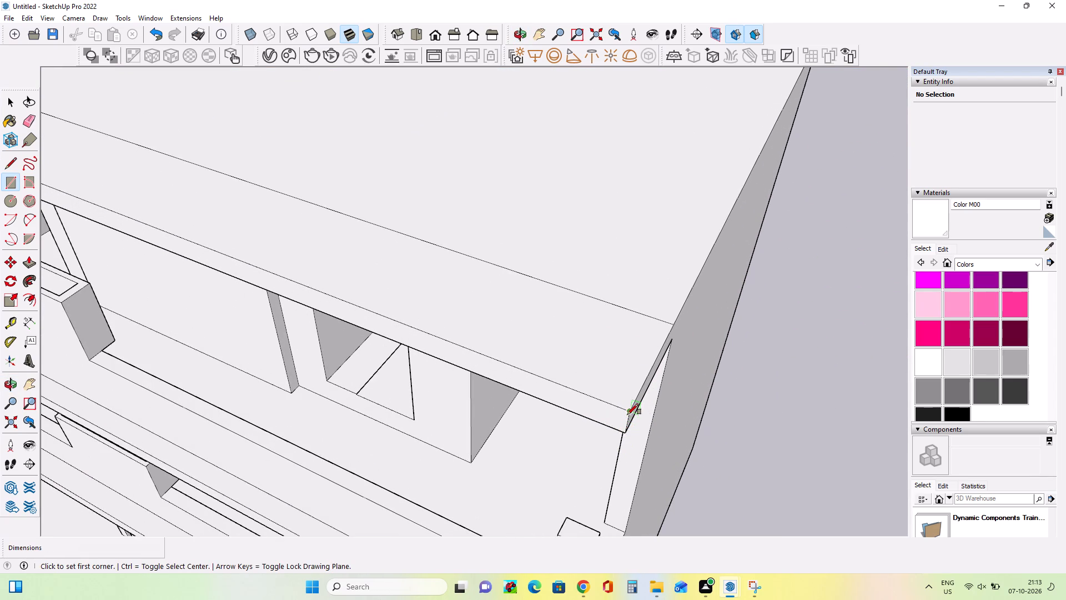
pyautogui.click(635, 402)
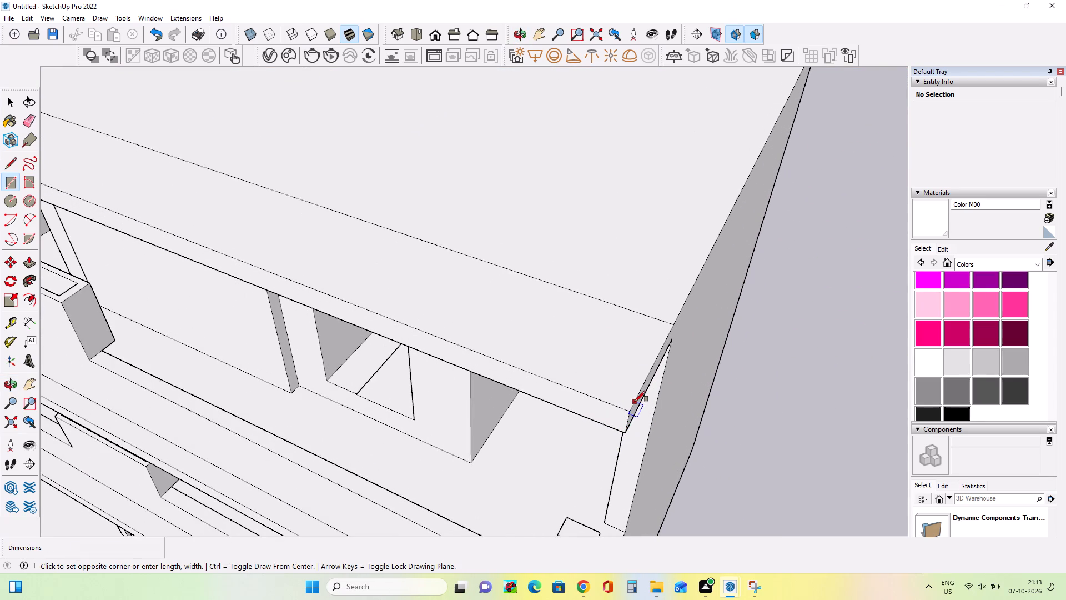
pyautogui.scroll(-14, 569, 354)
pyautogui.scroll(4, 298, 247)
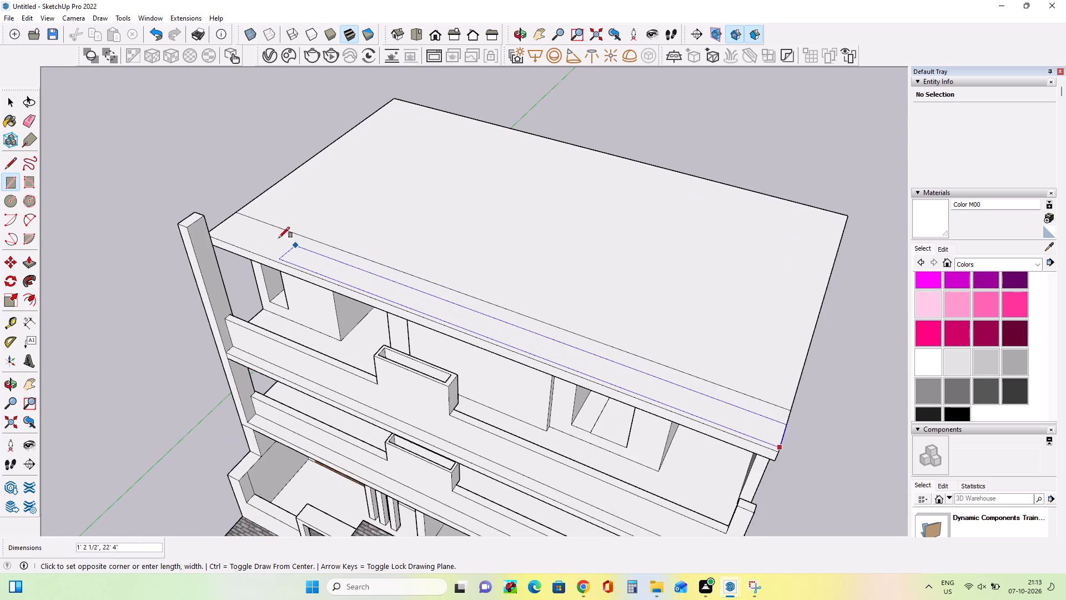
pyautogui.scroll(5, 232, 226)
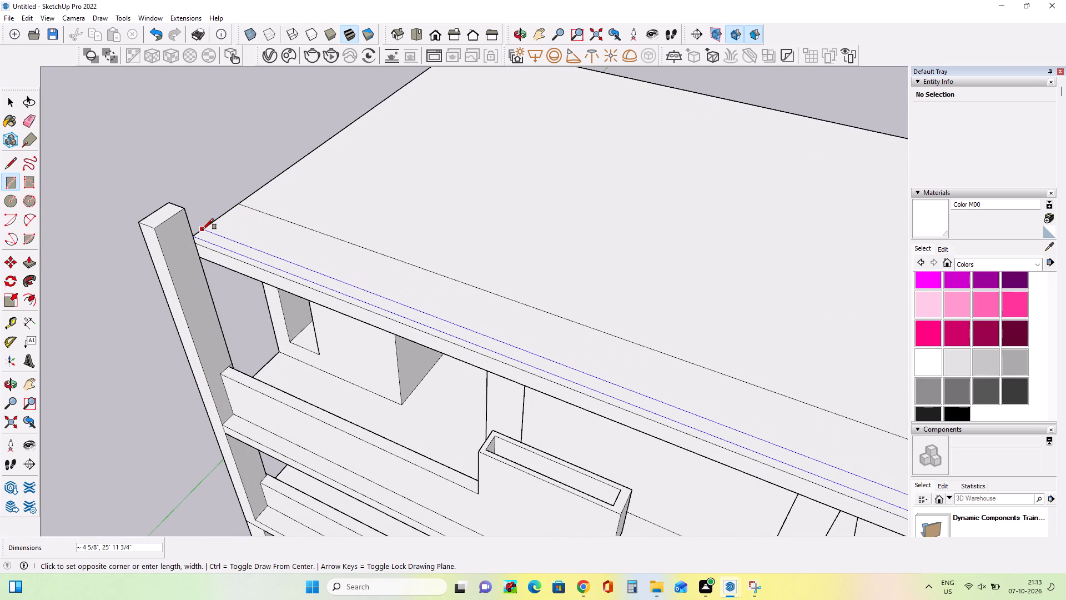
pyautogui.click(203, 229)
# Push/Pull the narrow strip along the roof's front edge upward into a low parapet.
pyautogui.moveTo(257, 404); pyautogui.dragTo(369, 406, button='middle')
pyautogui.scroll(-8, 346, 367)
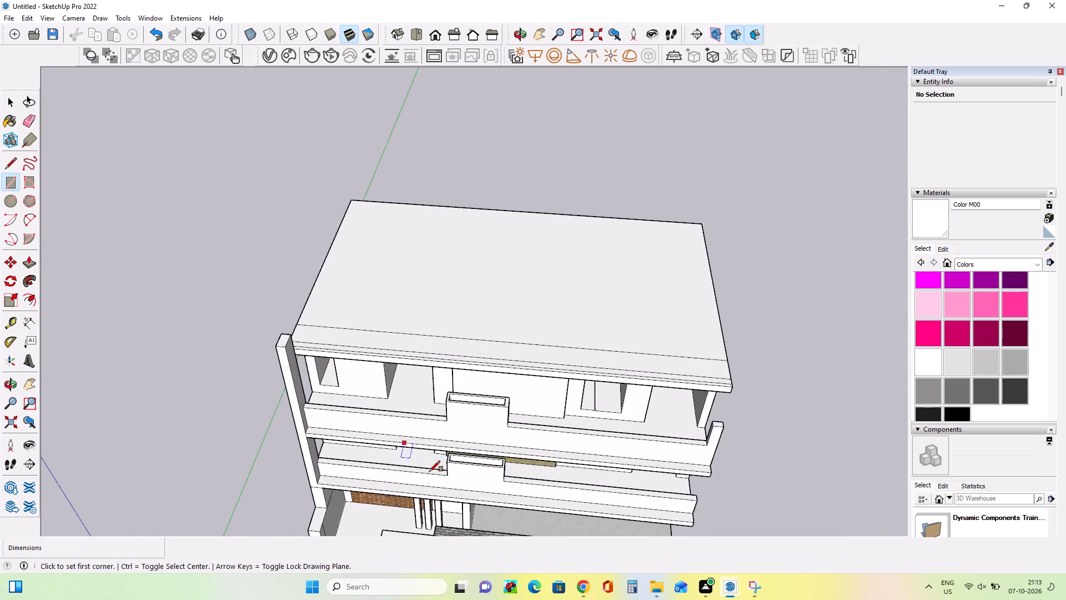
pyautogui.moveTo(438, 486); pyautogui.dragTo(507, 493, button='middle')
pyautogui.scroll(4, 343, 386)
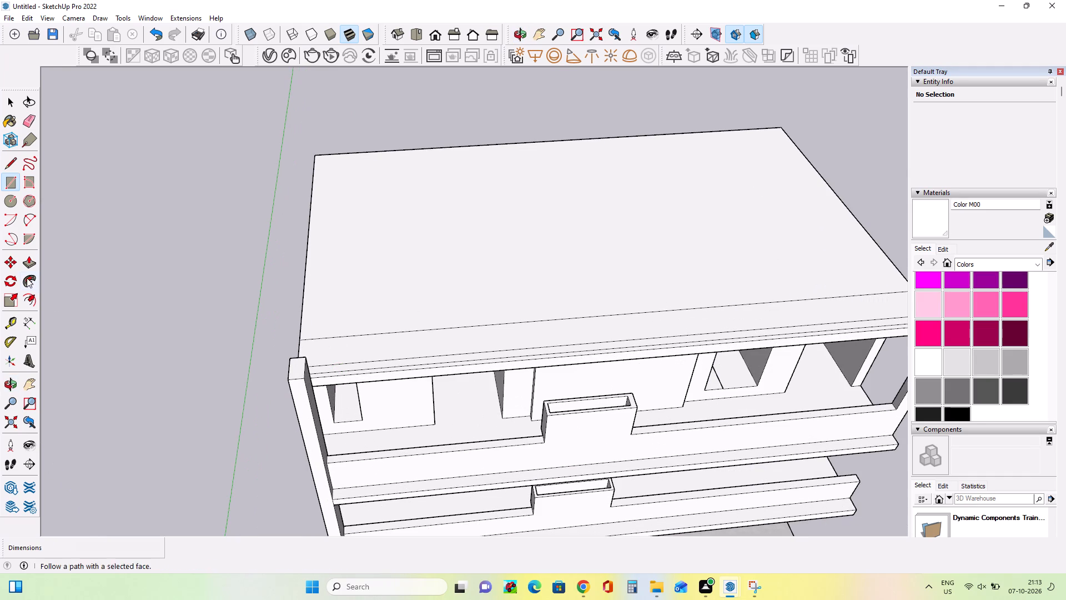
pyautogui.click(27, 263)
pyautogui.click(496, 353)
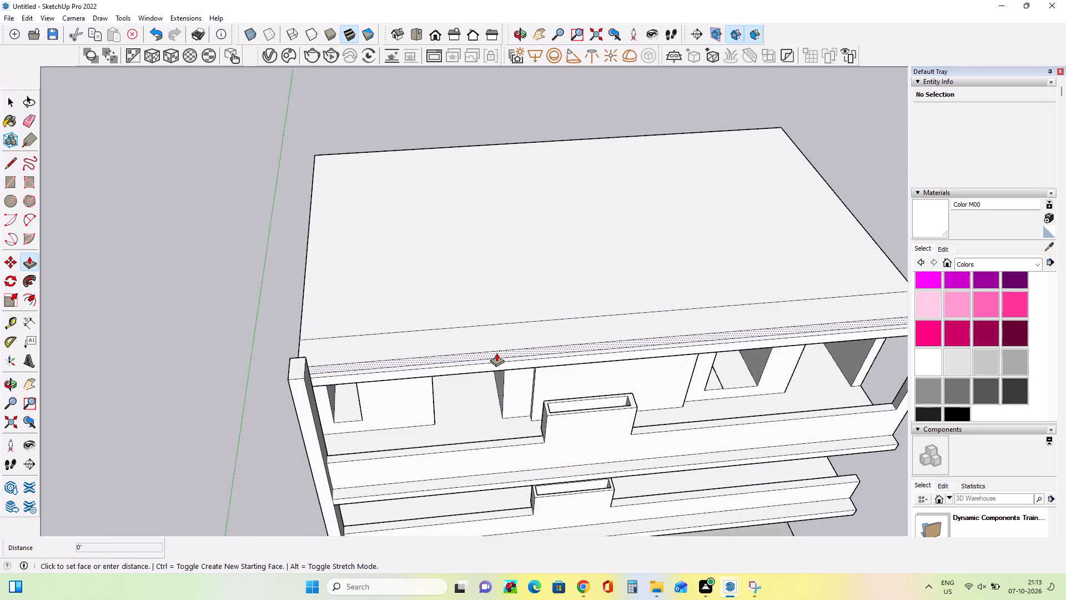
pyautogui.click(495, 337)
# Push/Pull the roof parapet's front face inward by about 1 3/4".
pyautogui.click(495, 348)
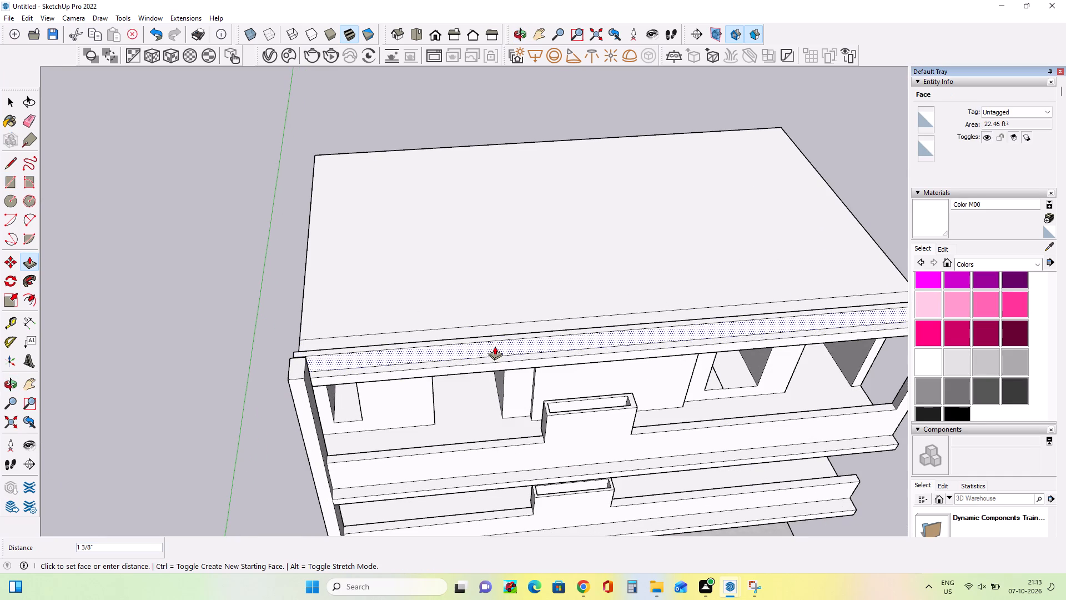
pyautogui.click(495, 346)
# Push/Pull the main roof face behind the front parapet upward by about 5' 10 11/16" to form the top storey.
pyautogui.moveTo(563, 394); pyautogui.dragTo(586, 352, button='middle')
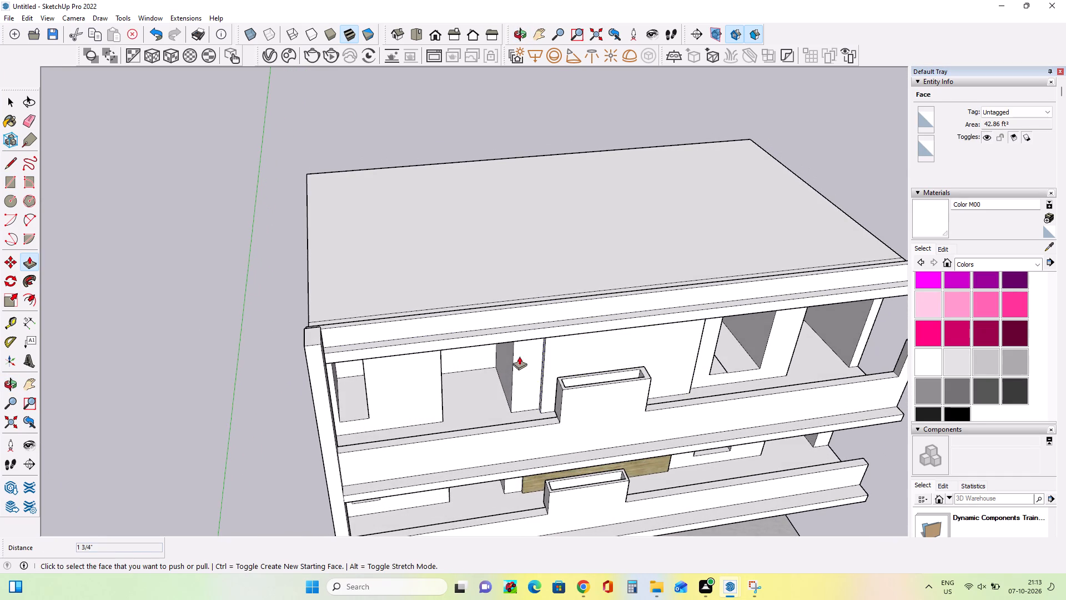
pyautogui.moveTo(517, 362); pyautogui.dragTo(841, 436, button='middle')
pyautogui.click(520, 374)
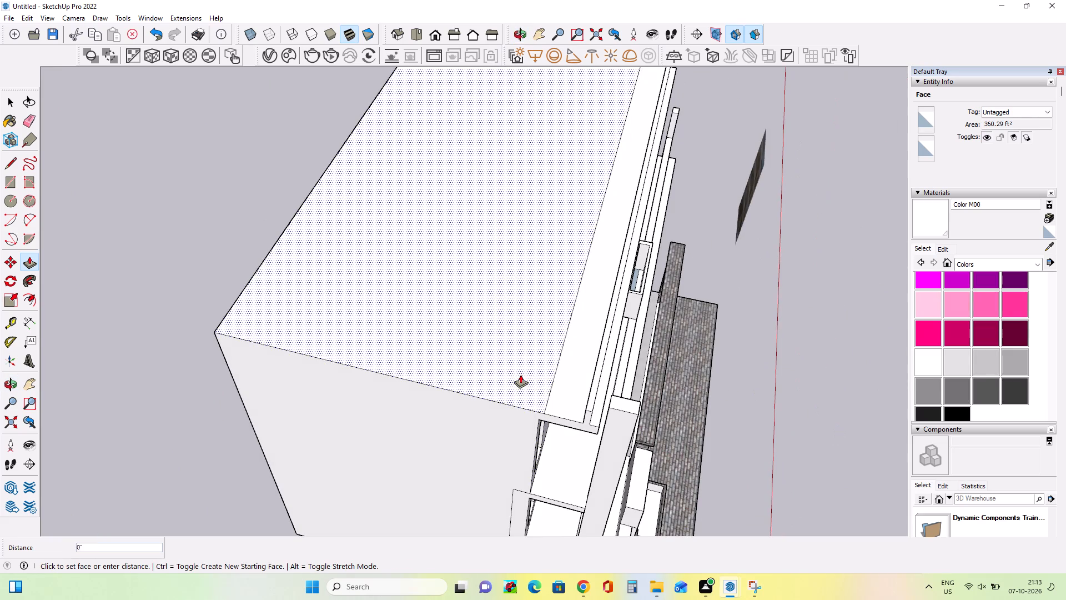
pyautogui.click(500, 268)
# Examine the facade with its raised top storey and compare it with the terrace level in the reference image.
pyautogui.moveTo(628, 449); pyautogui.dragTo(294, 422, button='middle')
pyautogui.scroll(-7, 367, 318)
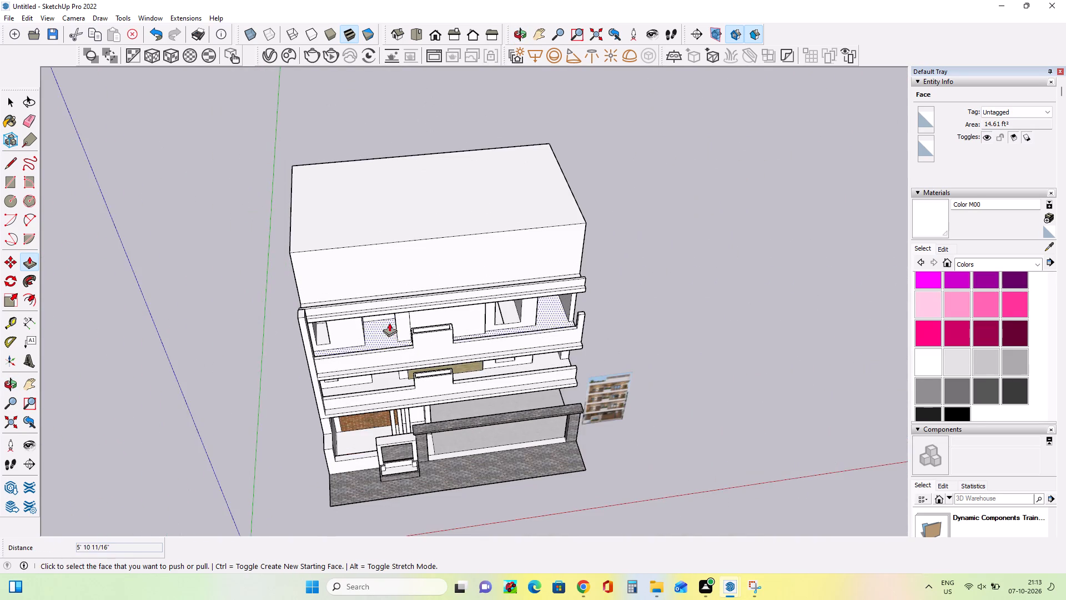
pyautogui.moveTo(389, 323); pyautogui.dragTo(370, 193, button='middle')
pyautogui.moveTo(501, 340); pyautogui.dragTo(499, 333, button='middle')
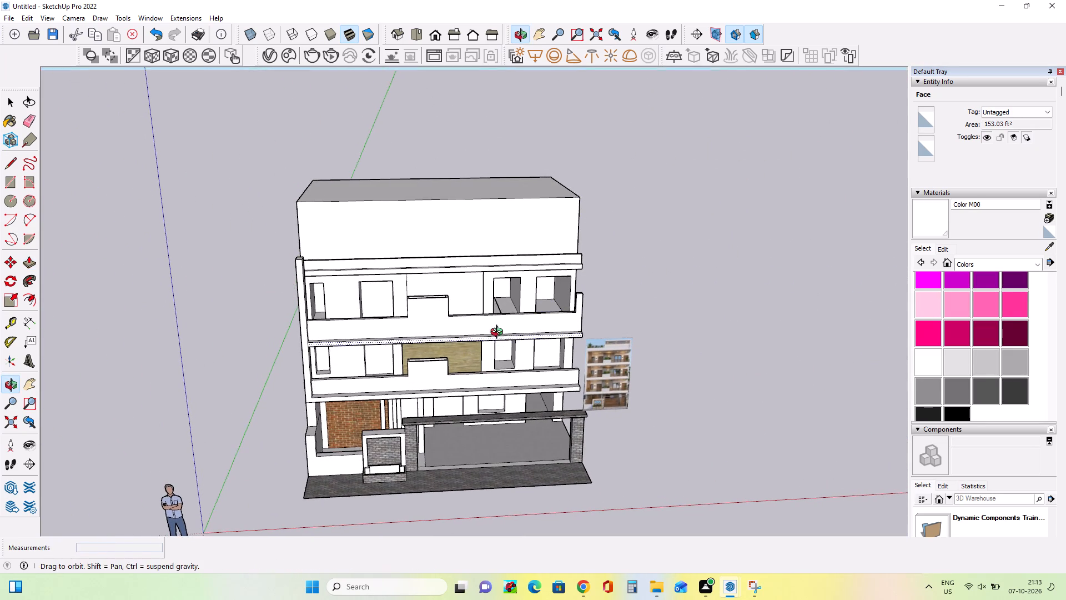
pyautogui.moveTo(499, 333); pyautogui.dragTo(497, 327, button='middle')
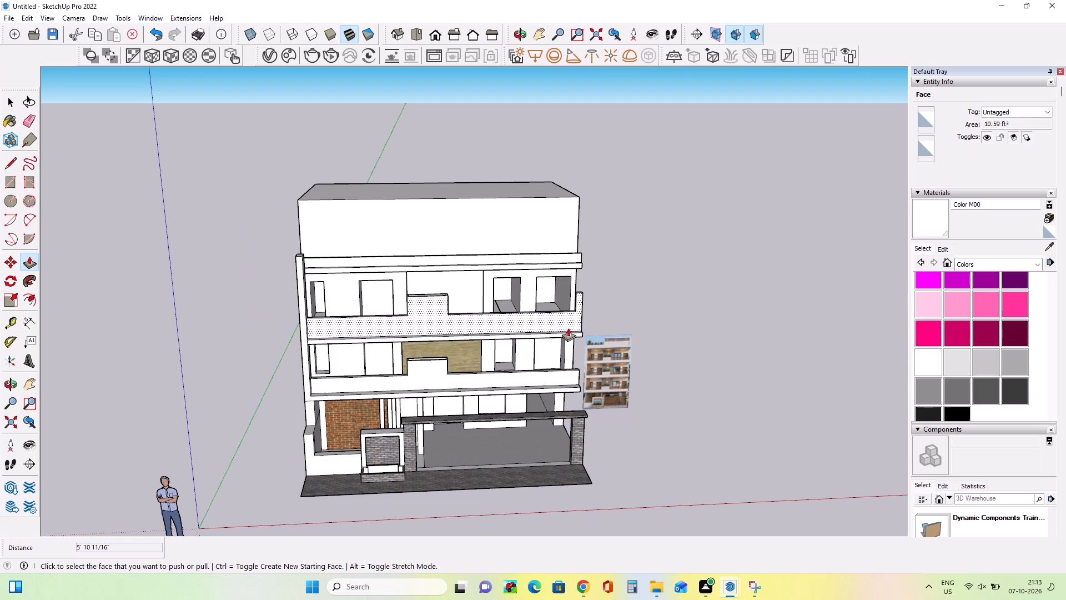
pyautogui.scroll(4, 615, 407)
pyautogui.scroll(8, 619, 356)
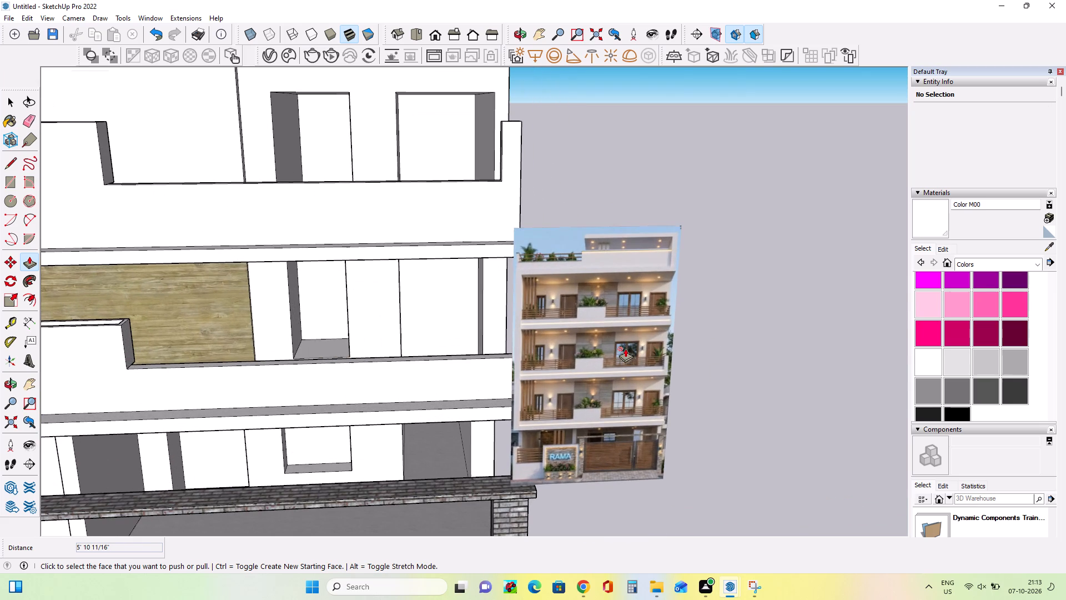
pyautogui.moveTo(655, 233); pyautogui.dragTo(659, 251, button='middle')
pyautogui.scroll(4, 660, 269)
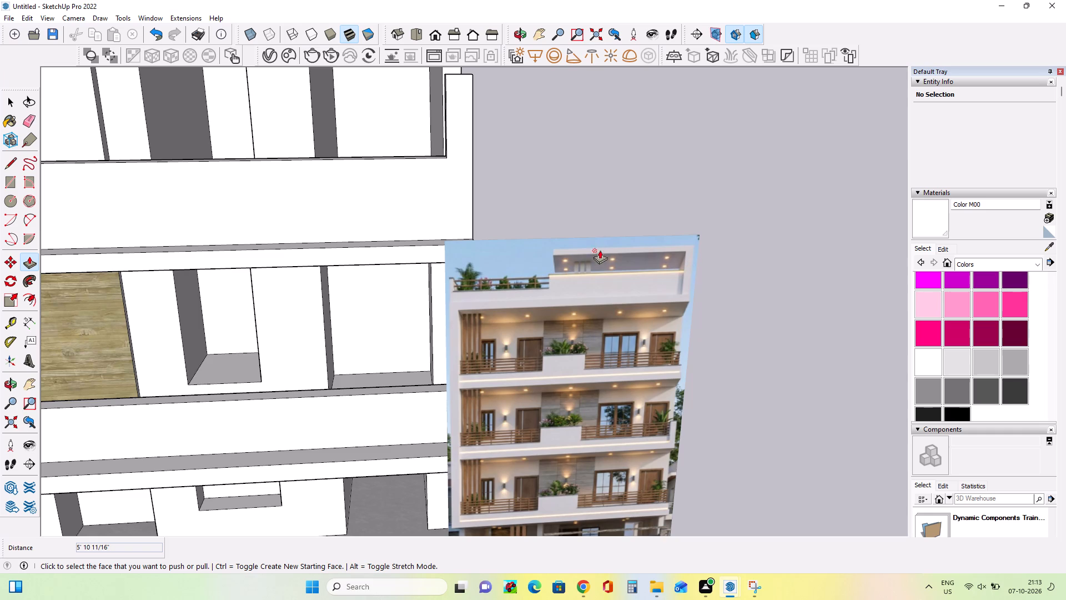
pyautogui.scroll(-11, 642, 267)
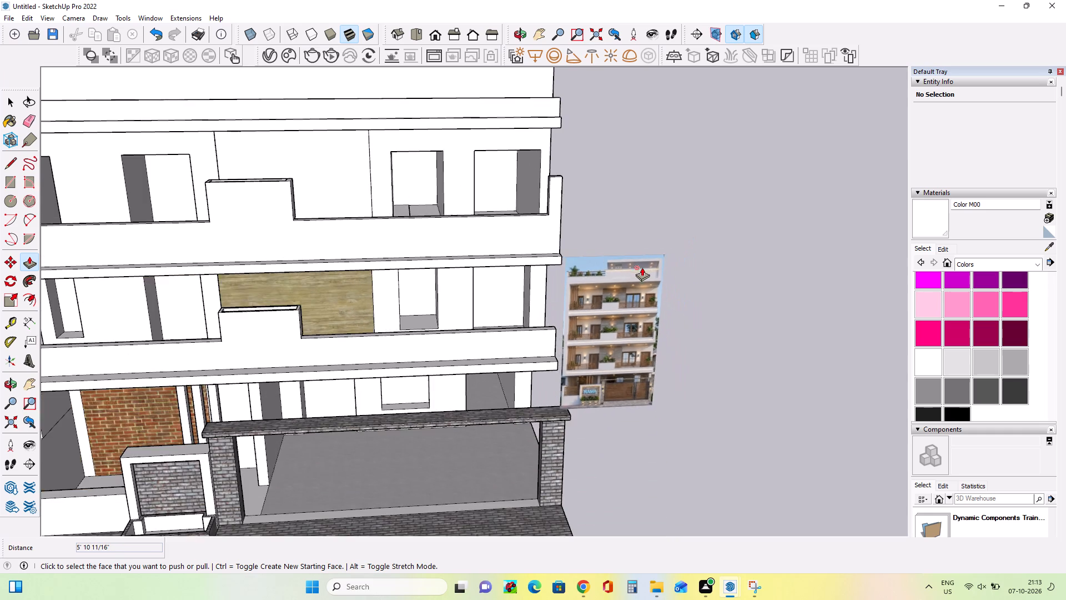
pyautogui.scroll(-9, 445, 280)
pyautogui.scroll(4, 472, 209)
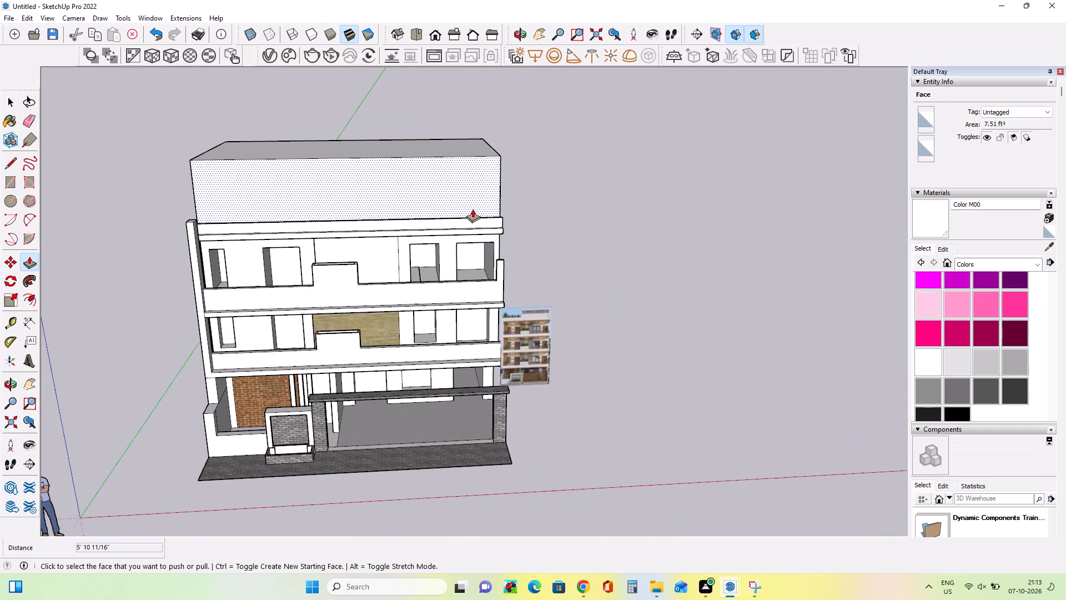
# Draw a door-sized rectangle about 3' 3" wide by 4' 7" high on the top storey's front wall, near the end by the reference image.
pyautogui.moveTo(472, 209); pyautogui.dragTo(476, 222, button='middle')
pyautogui.click(14, 179)
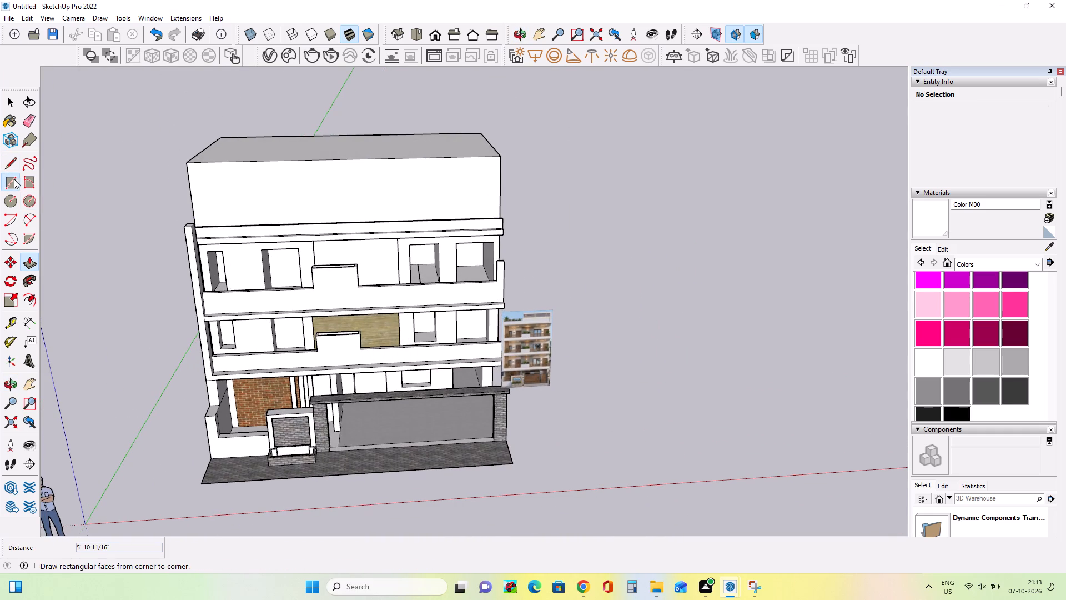
pyautogui.moveTo(494, 221); pyautogui.dragTo(504, 304, button='middle')
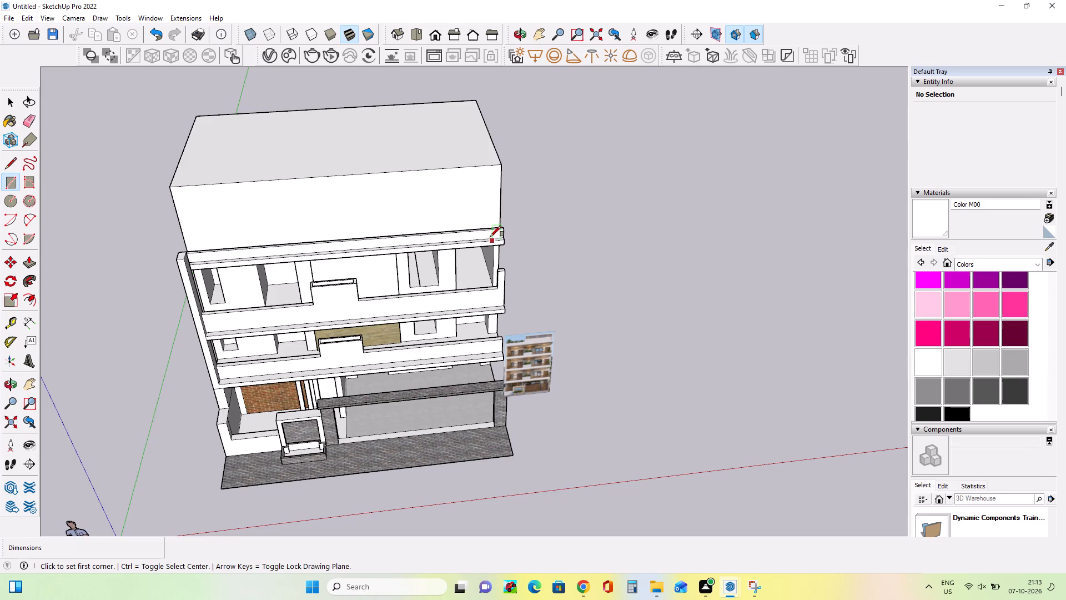
pyautogui.moveTo(495, 218); pyautogui.dragTo(504, 259, button='middle')
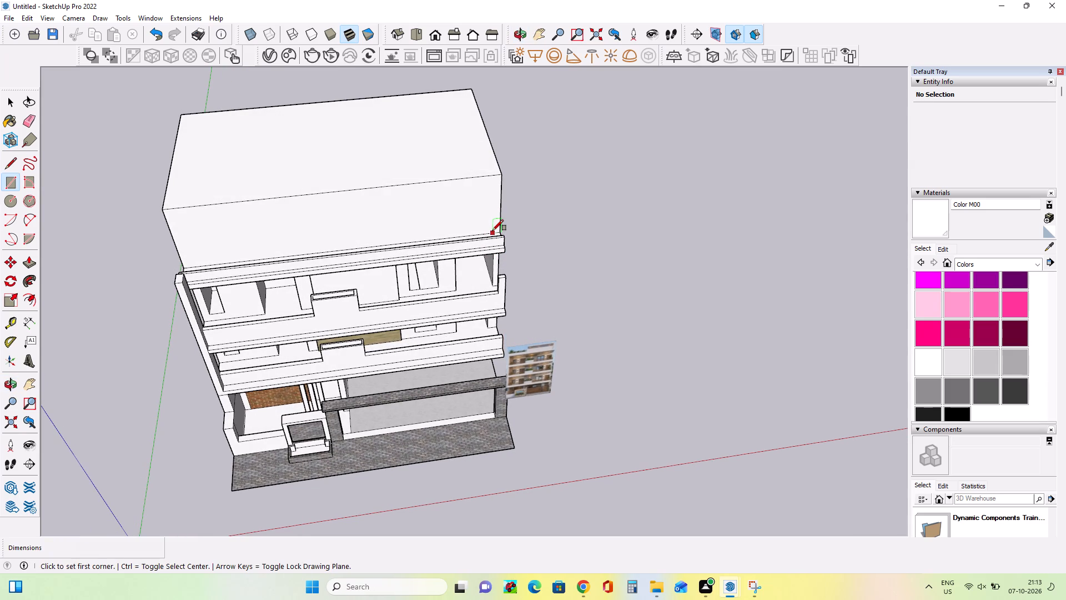
pyautogui.click(492, 231)
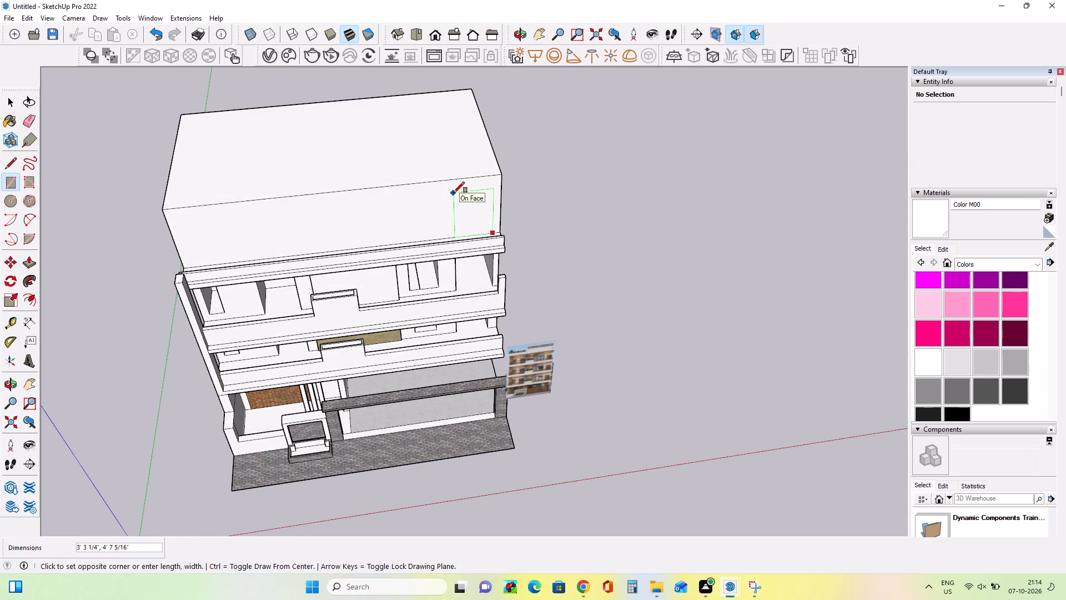
pyautogui.click(454, 194)
# Draw a narrow upright window rectangle about 1' 7" wide on the top storey's front wall, beside the door outline and above the parapet.
pyautogui.moveTo(506, 312); pyautogui.dragTo(482, 144, button='middle')
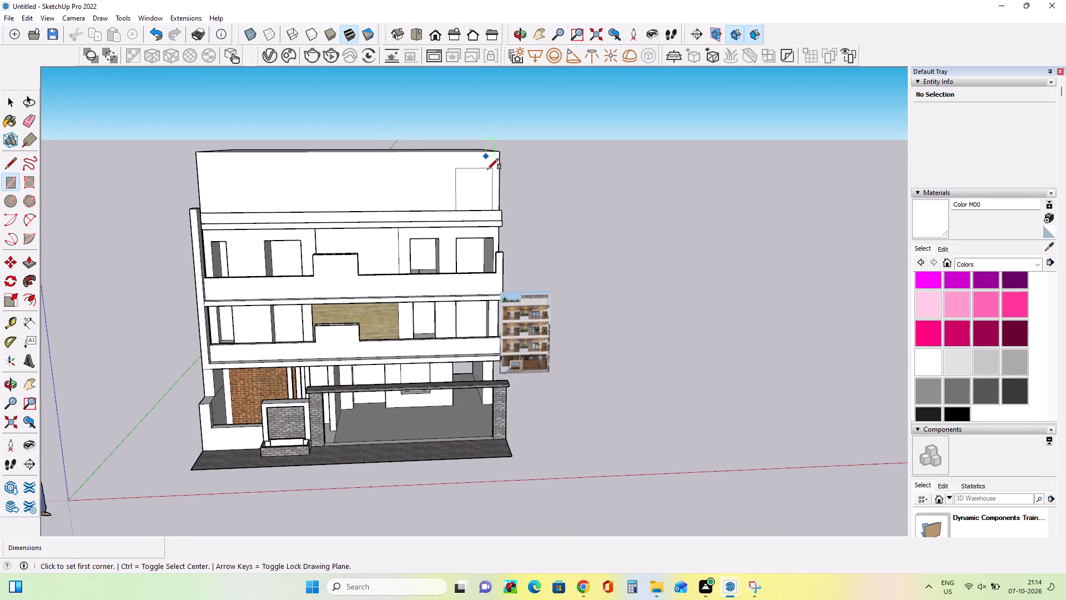
pyautogui.scroll(3, 466, 222)
pyautogui.moveTo(426, 196); pyautogui.dragTo(449, 268, button='middle')
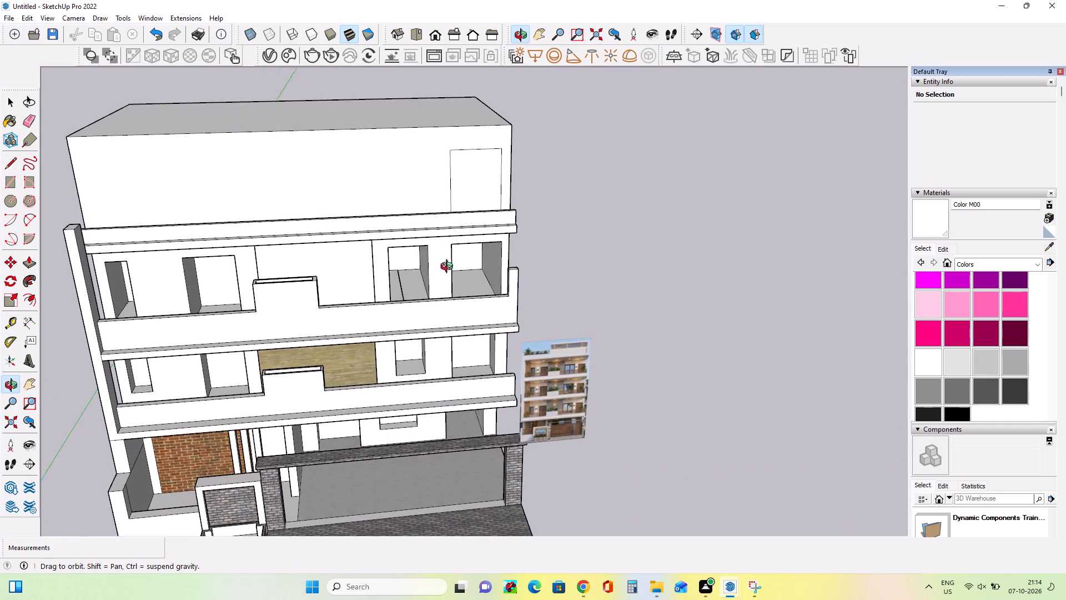
pyautogui.moveTo(449, 268); pyautogui.dragTo(450, 275, button='middle')
pyautogui.moveTo(425, 211); pyautogui.dragTo(438, 267, button='middle')
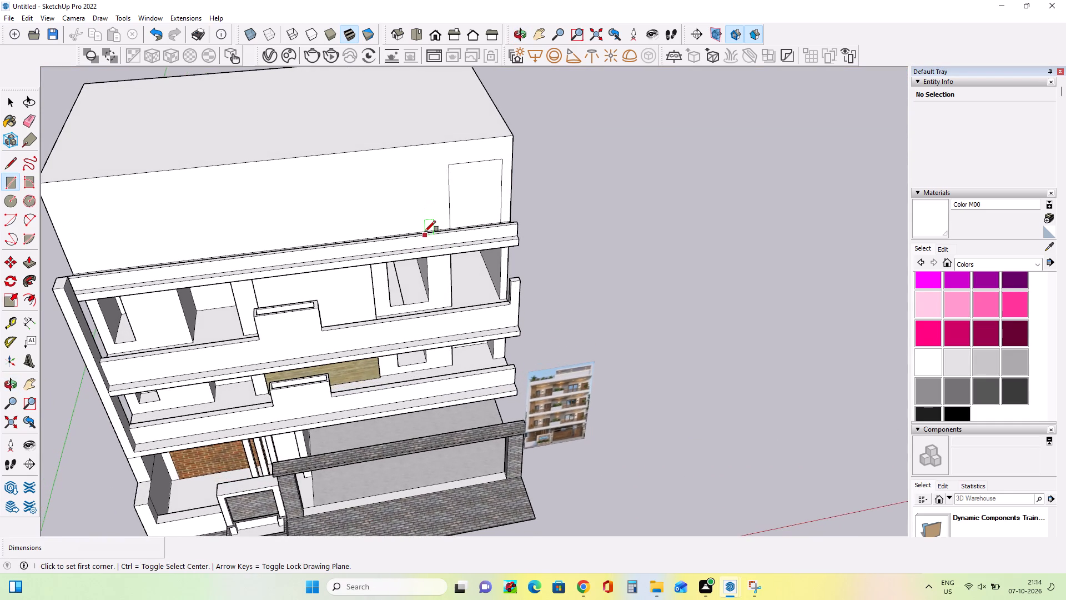
pyautogui.scroll(8, 425, 231)
pyautogui.moveTo(426, 229); pyautogui.dragTo(436, 266, button='middle')
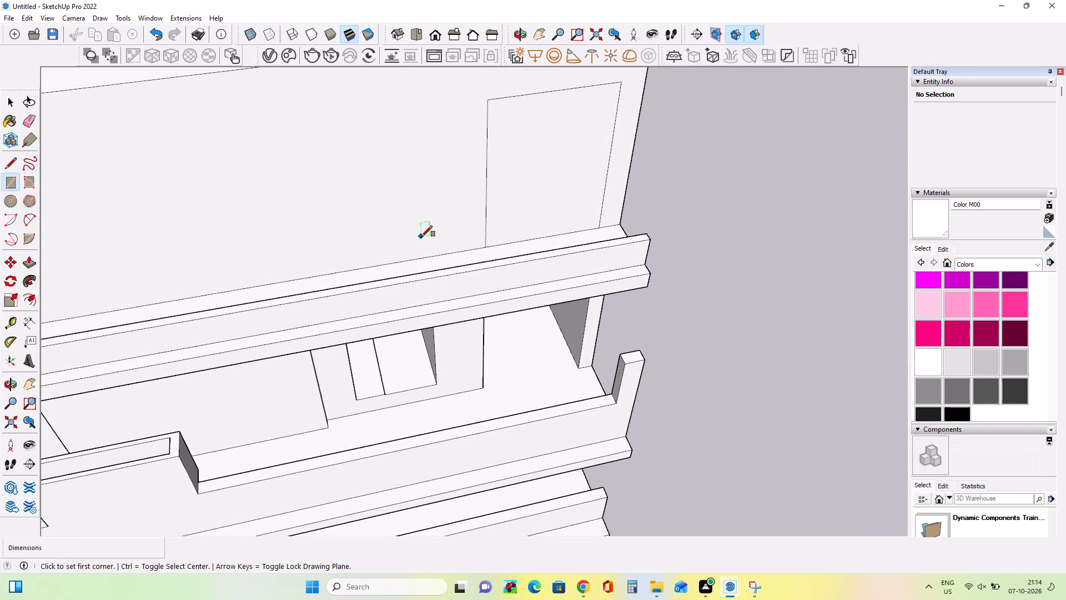
pyautogui.click(421, 237)
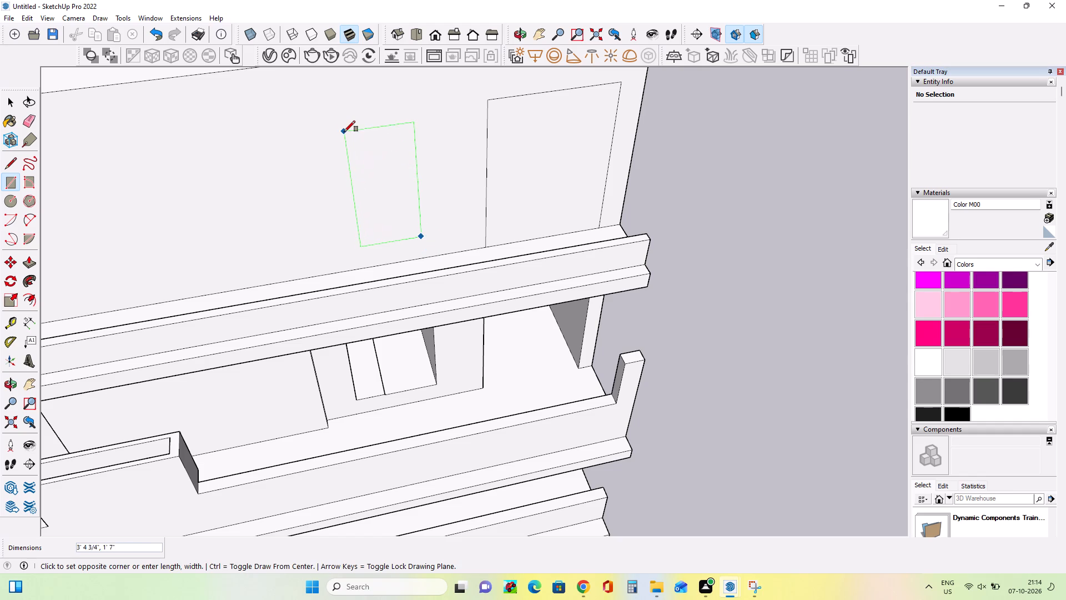
pyautogui.click(341, 121)
# Draw a rectangle about 3' 9 5/8" by 2 7/8" on top of the roof parapet, above the projecting balcony planter.
pyautogui.scroll(-9, 566, 301)
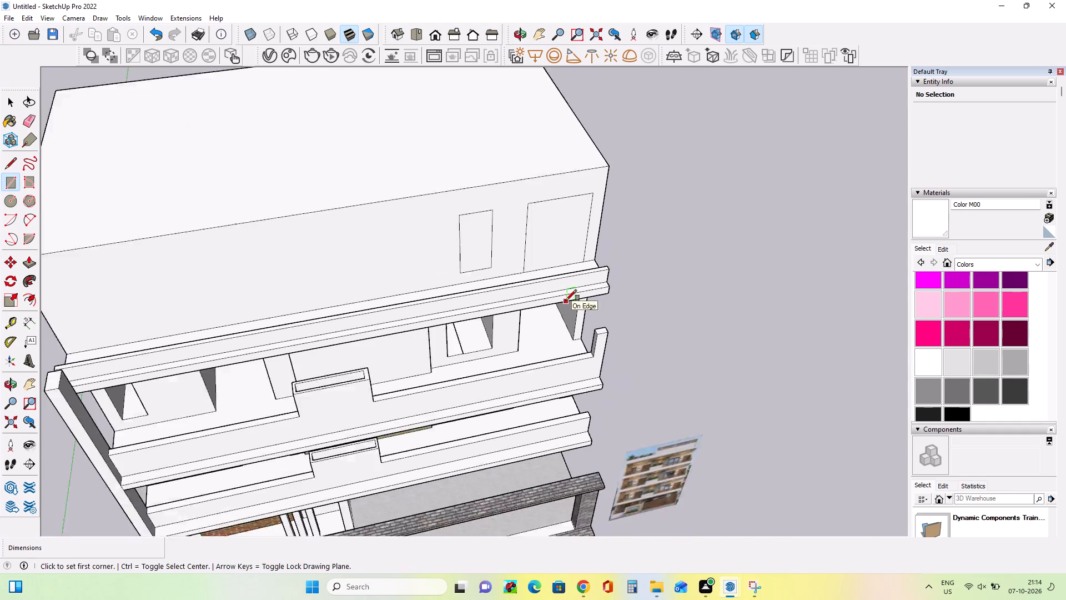
pyautogui.moveTo(553, 333); pyautogui.dragTo(502, 239, button='middle')
pyautogui.scroll(3, 350, 276)
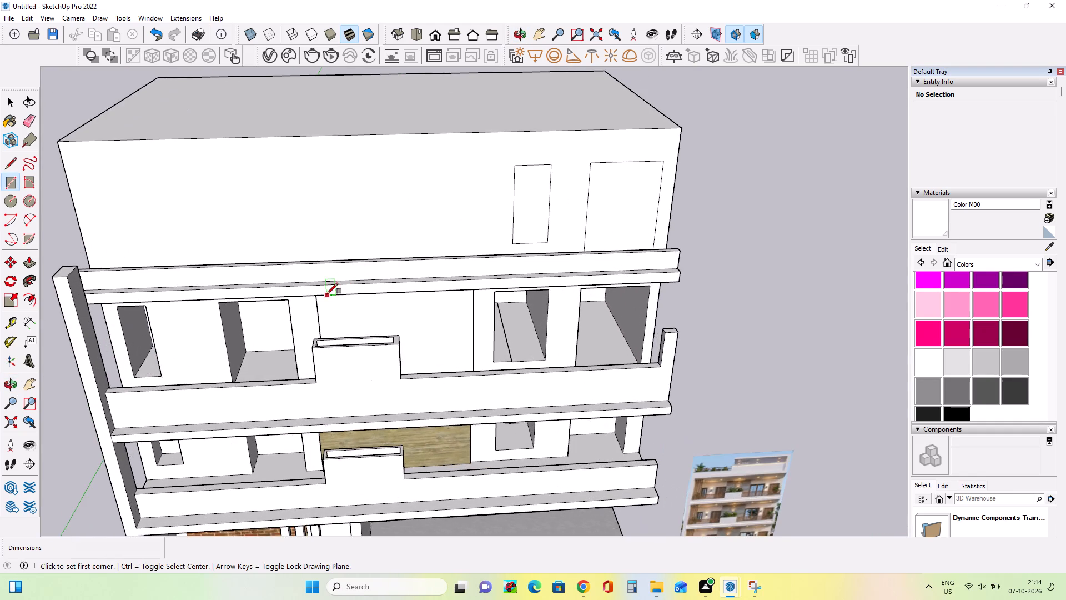
pyautogui.moveTo(328, 294); pyautogui.dragTo(348, 372, button='middle')
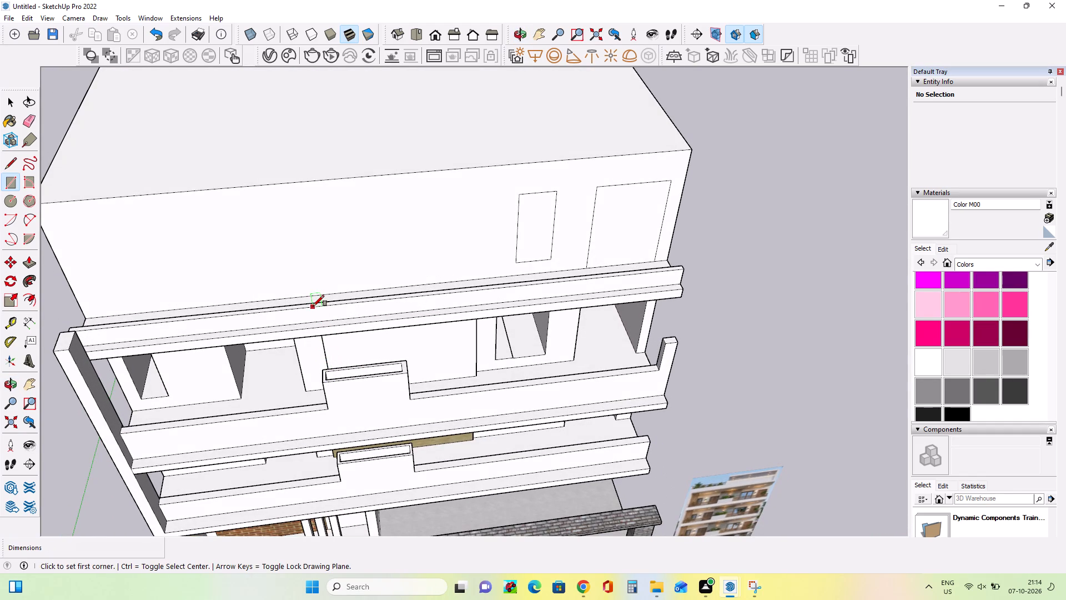
pyautogui.click(313, 306)
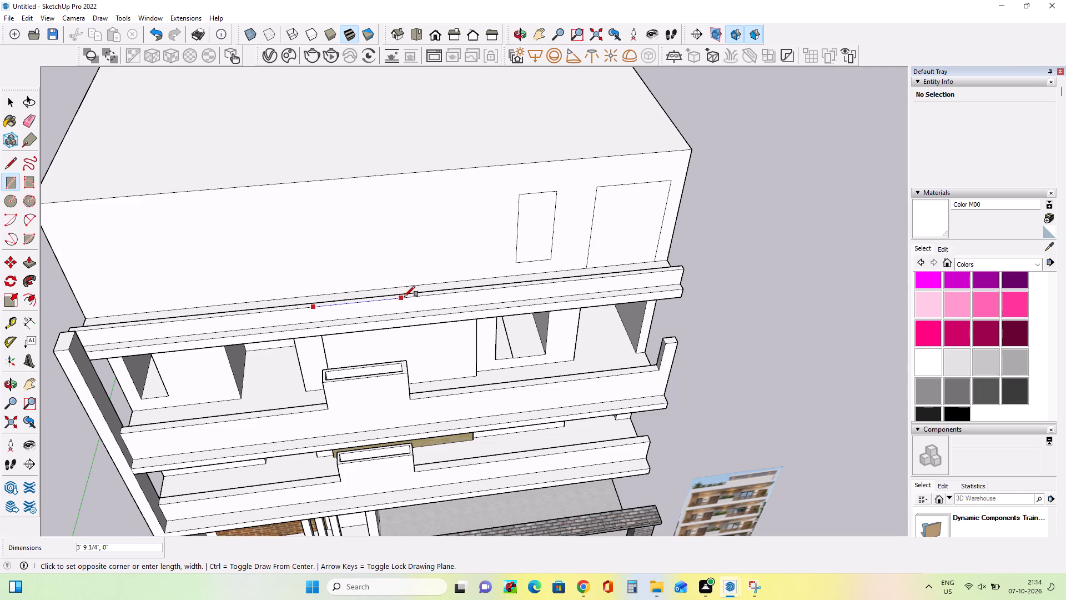
pyautogui.scroll(9, 403, 297)
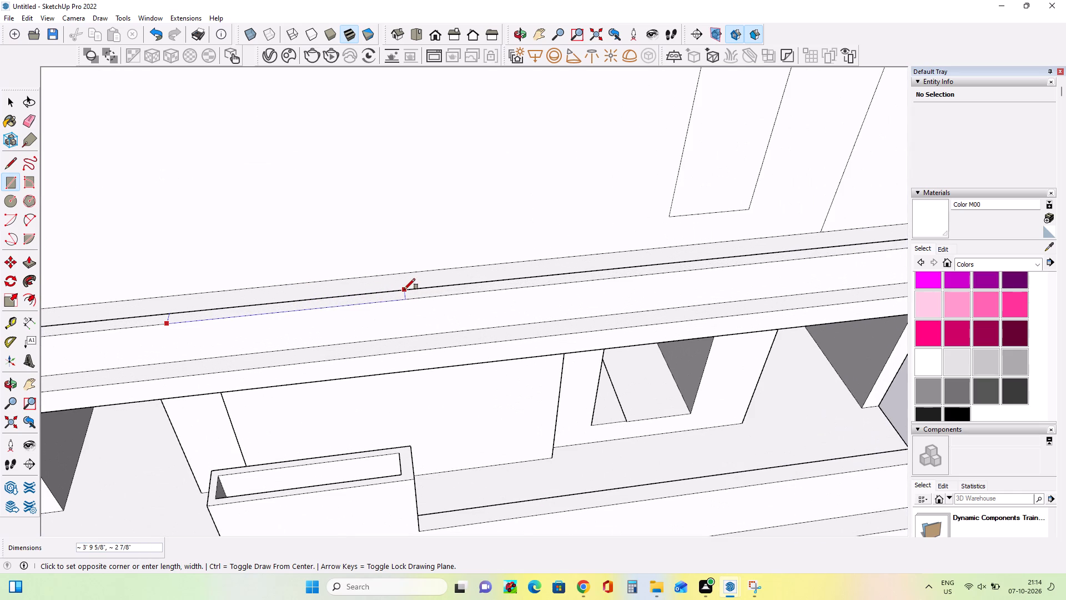
pyautogui.click(401, 289)
# Draw a large rectangle about 6' 2 1/4" wide by 5' 2 11/16" high on the top storey's front wall, rising from its base.
pyautogui.scroll(-7, 504, 308)
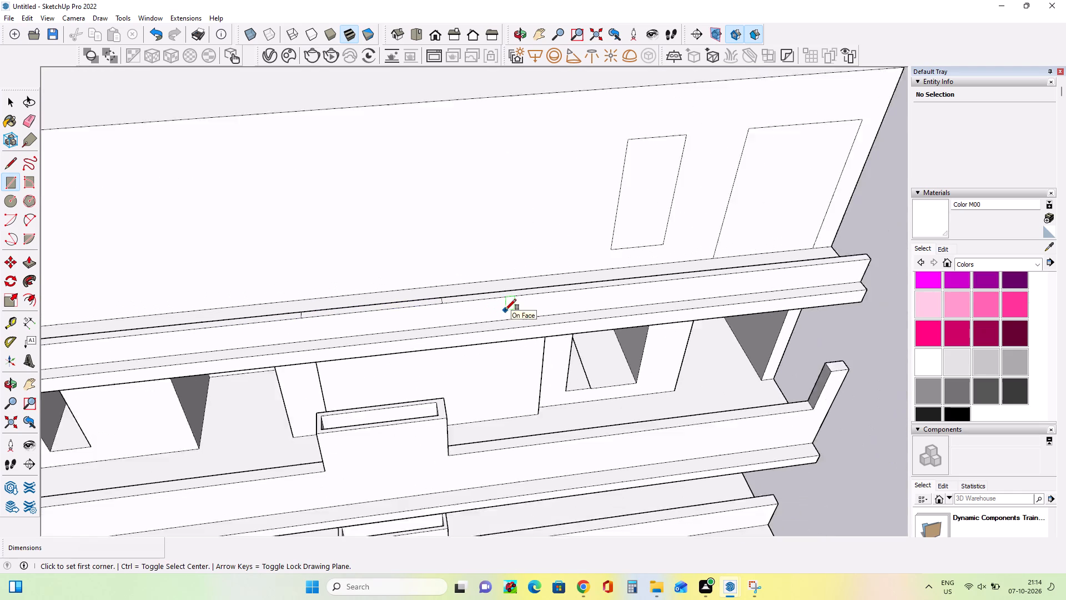
pyautogui.moveTo(508, 314); pyautogui.dragTo(520, 324, button='middle')
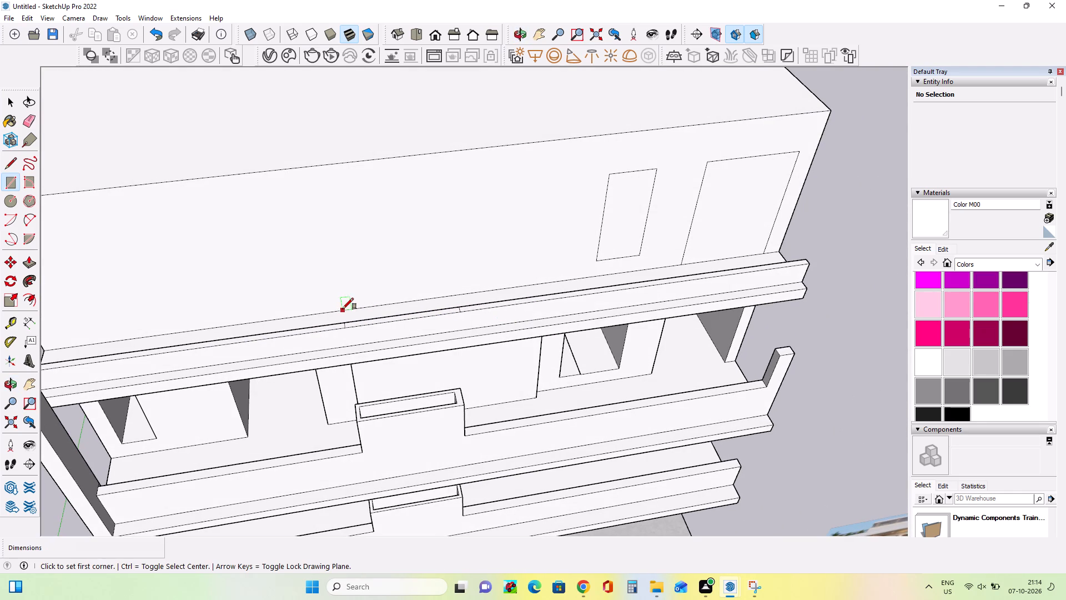
pyautogui.click(343, 309)
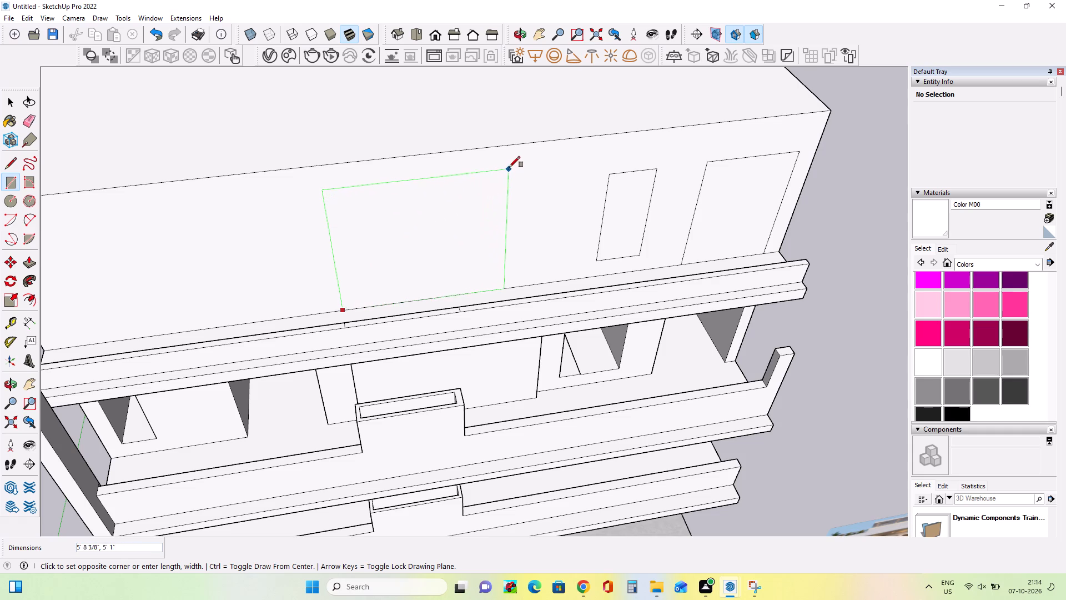
pyautogui.click(524, 162)
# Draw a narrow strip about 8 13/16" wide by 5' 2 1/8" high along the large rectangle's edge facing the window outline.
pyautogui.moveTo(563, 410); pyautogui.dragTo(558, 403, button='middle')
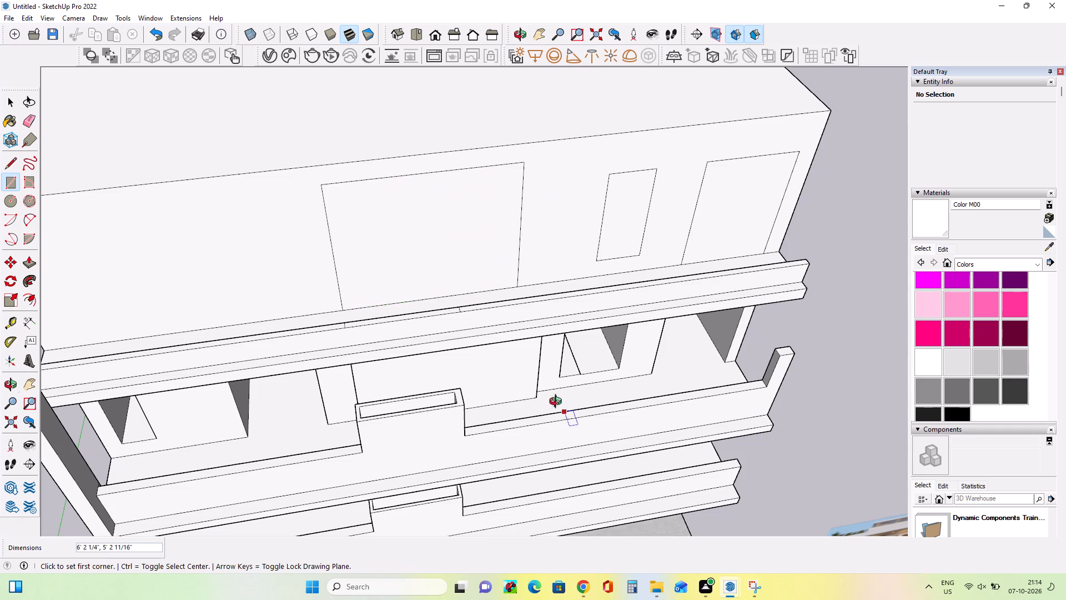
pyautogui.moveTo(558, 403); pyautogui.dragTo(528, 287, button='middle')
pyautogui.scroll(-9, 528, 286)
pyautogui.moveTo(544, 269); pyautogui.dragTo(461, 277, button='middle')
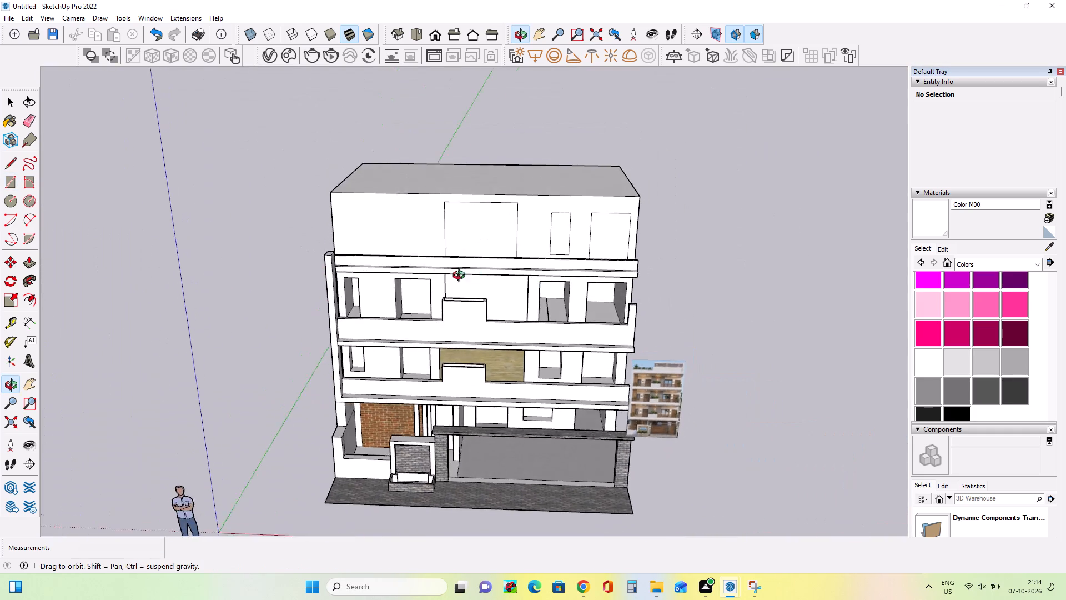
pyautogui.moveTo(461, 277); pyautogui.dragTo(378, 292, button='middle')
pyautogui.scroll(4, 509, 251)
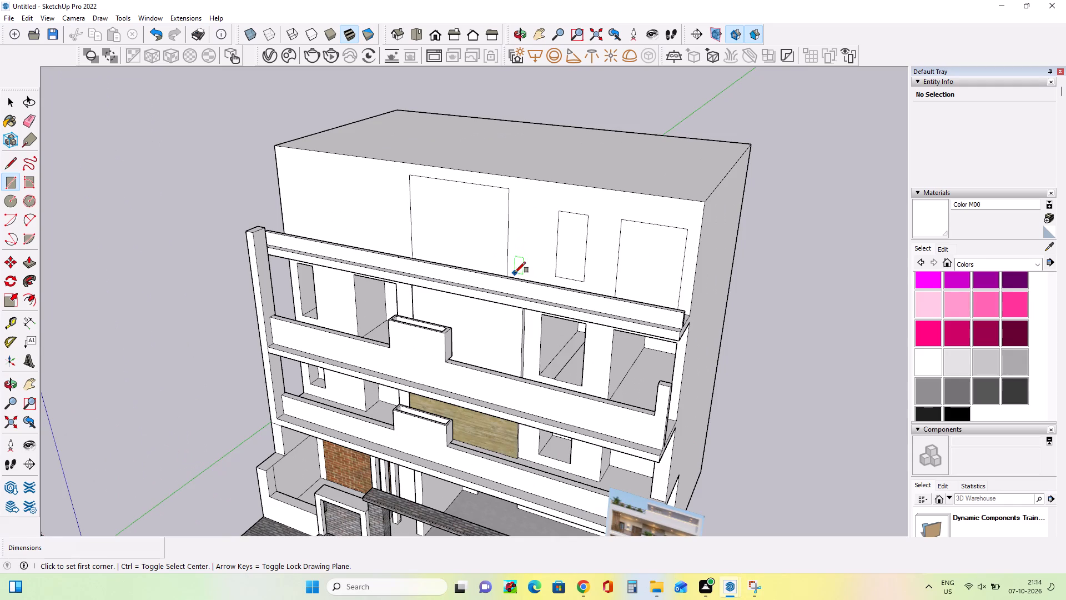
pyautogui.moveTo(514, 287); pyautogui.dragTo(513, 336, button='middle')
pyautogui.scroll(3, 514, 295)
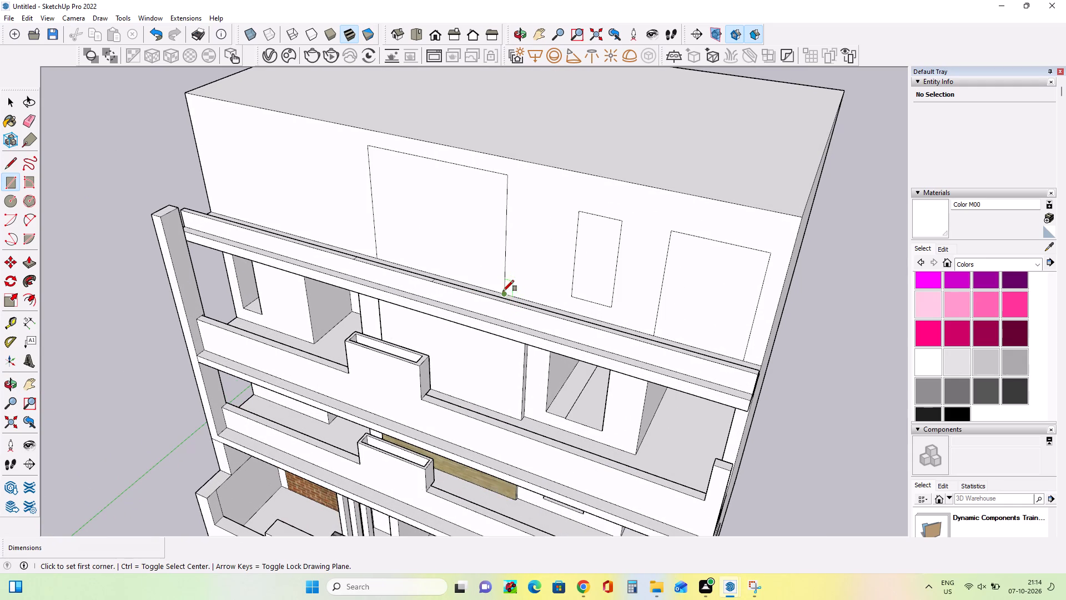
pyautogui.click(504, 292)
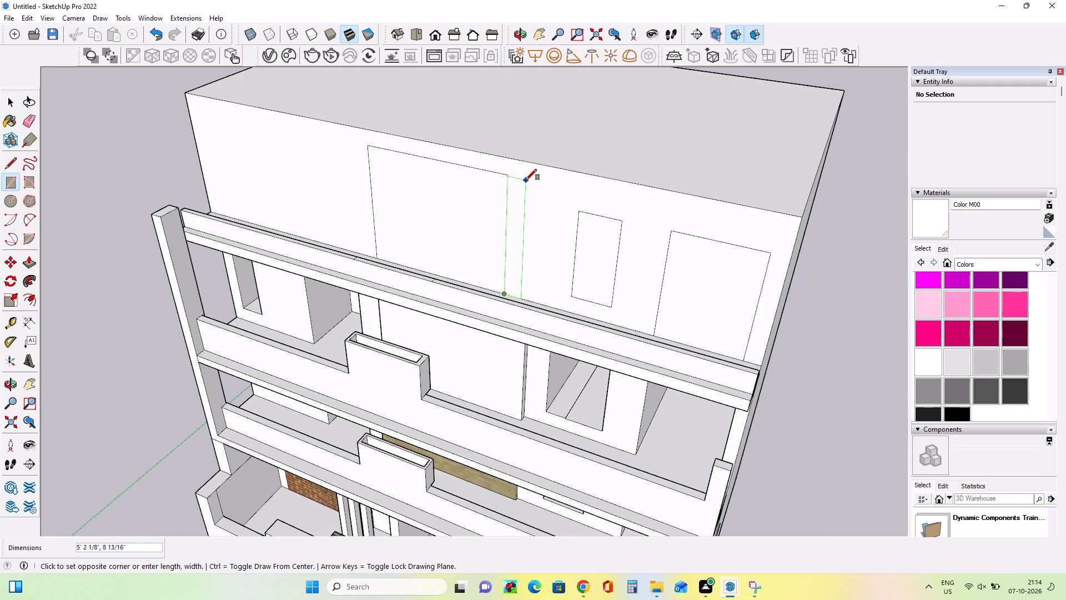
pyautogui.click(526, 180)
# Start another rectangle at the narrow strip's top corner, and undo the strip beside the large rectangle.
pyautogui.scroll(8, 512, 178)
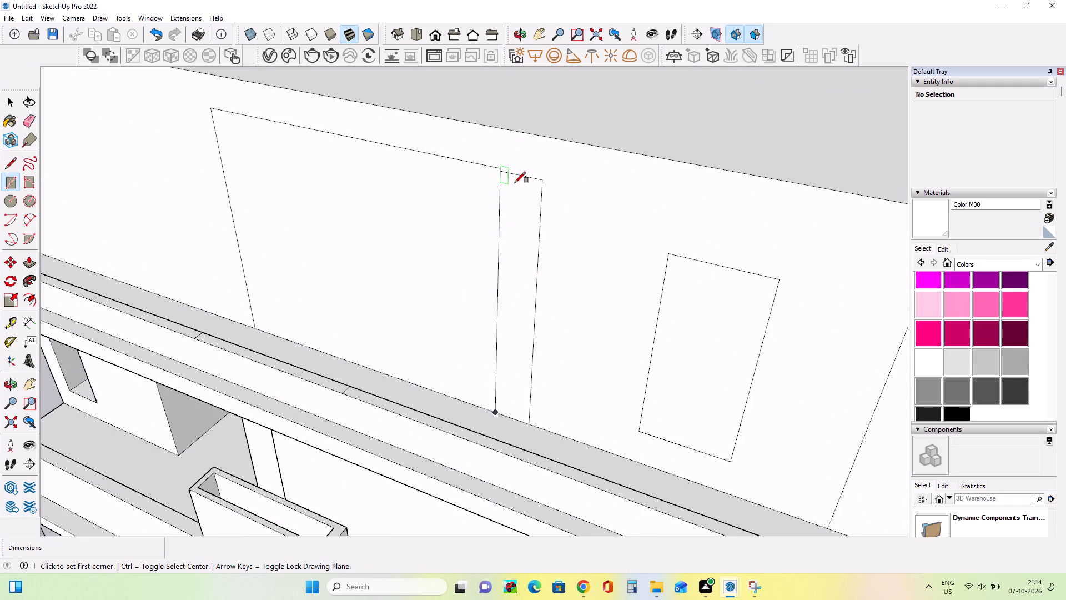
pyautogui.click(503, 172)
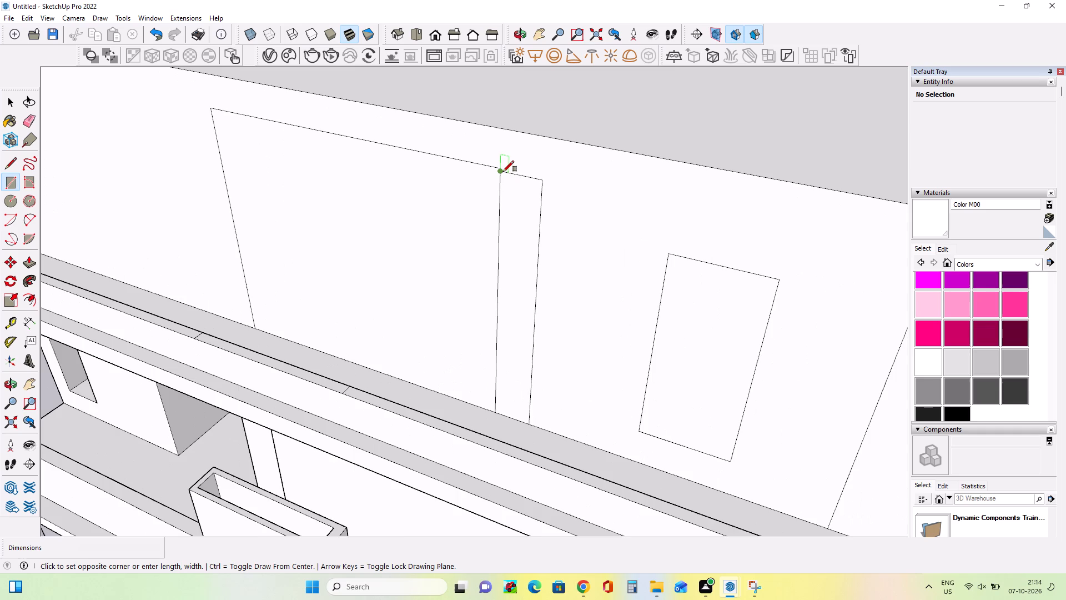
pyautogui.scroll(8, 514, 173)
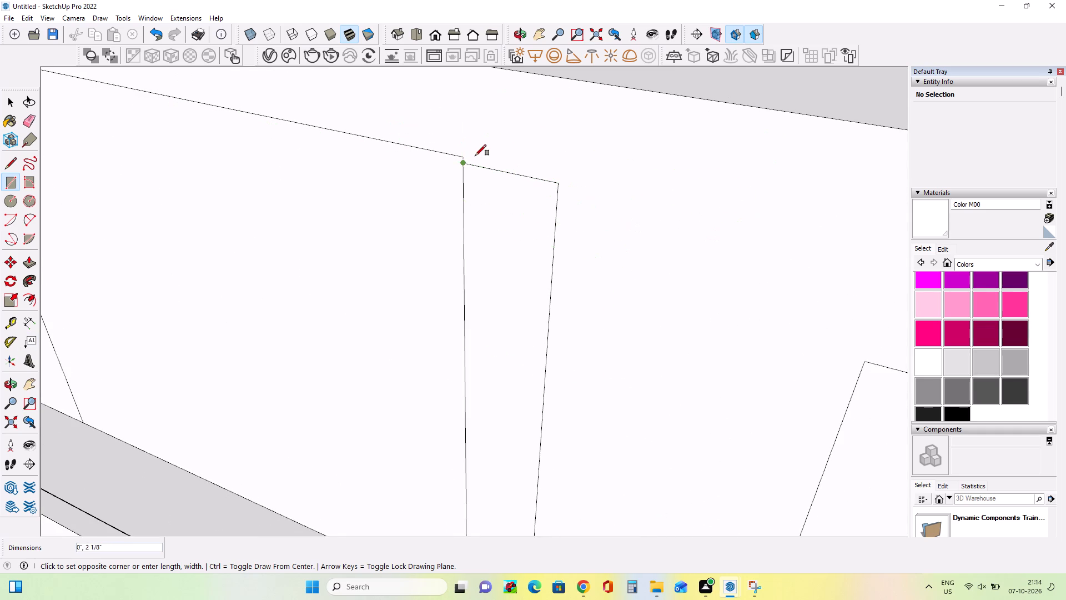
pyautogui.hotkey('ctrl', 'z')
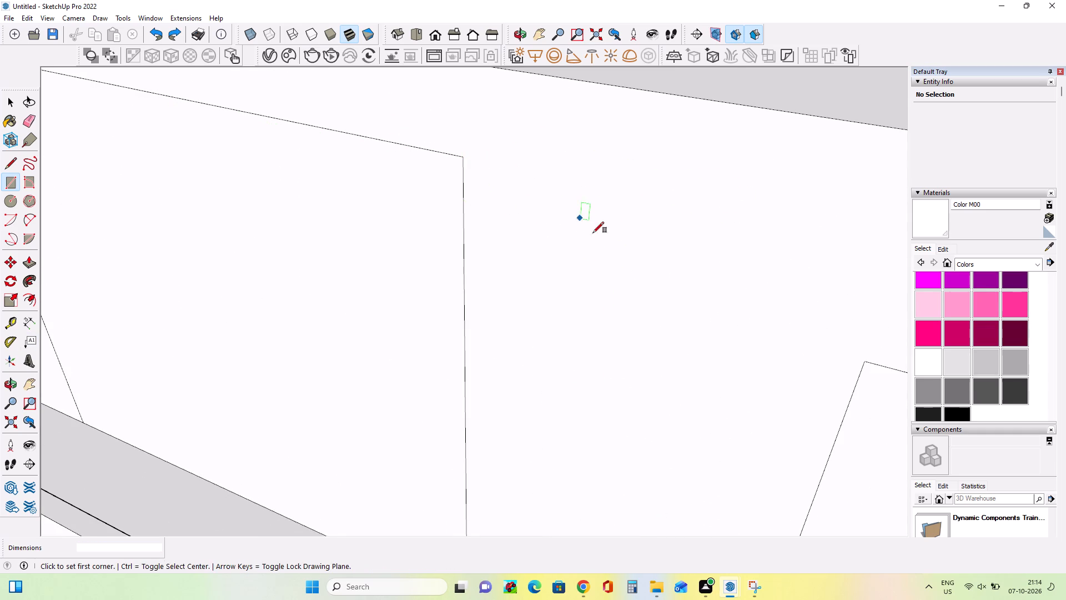
# Push/Pull the large rectangle on the top storey's front wall outward by about 1 3/16".
pyautogui.moveTo(598, 240); pyautogui.dragTo(620, 316, button='middle')
pyautogui.scroll(-10, 620, 315)
pyautogui.moveTo(611, 304); pyautogui.dragTo(616, 253, button='middle')
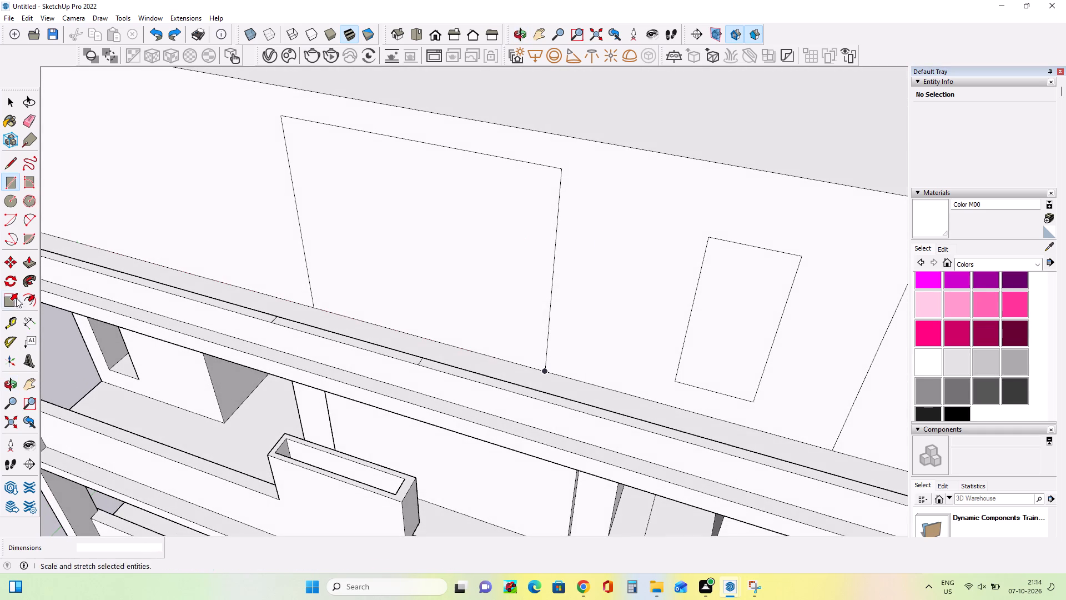
pyautogui.click(37, 260)
pyautogui.click(499, 213)
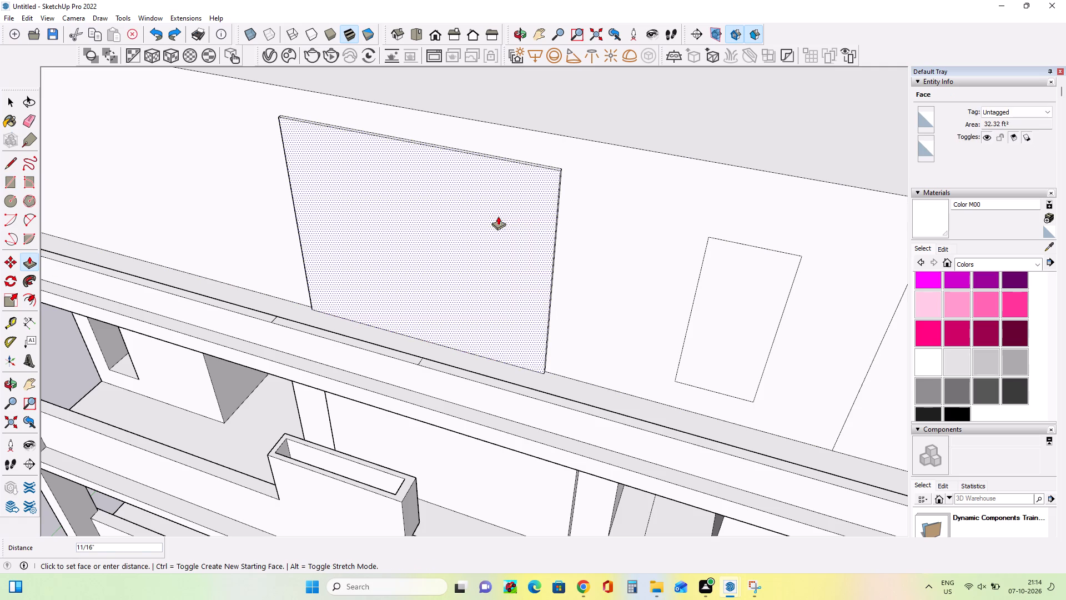
pyautogui.click(498, 216)
# Widen the raised top-storey panel by pulling its thin side face toward the window outline.
pyautogui.moveTo(603, 306); pyautogui.dragTo(479, 248, button='middle')
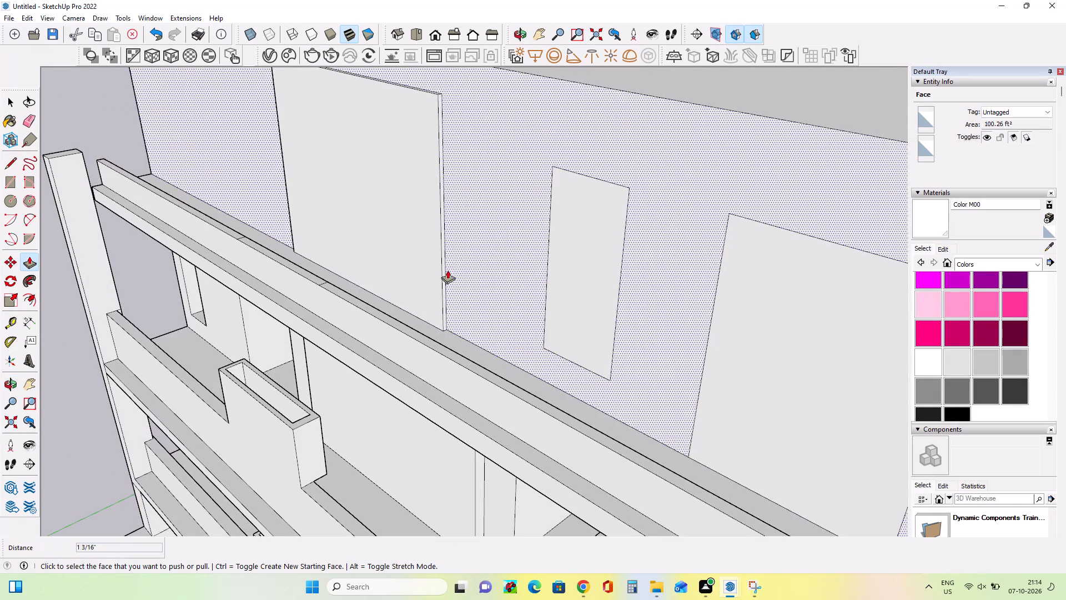
pyautogui.scroll(5, 446, 279)
pyautogui.click(442, 291)
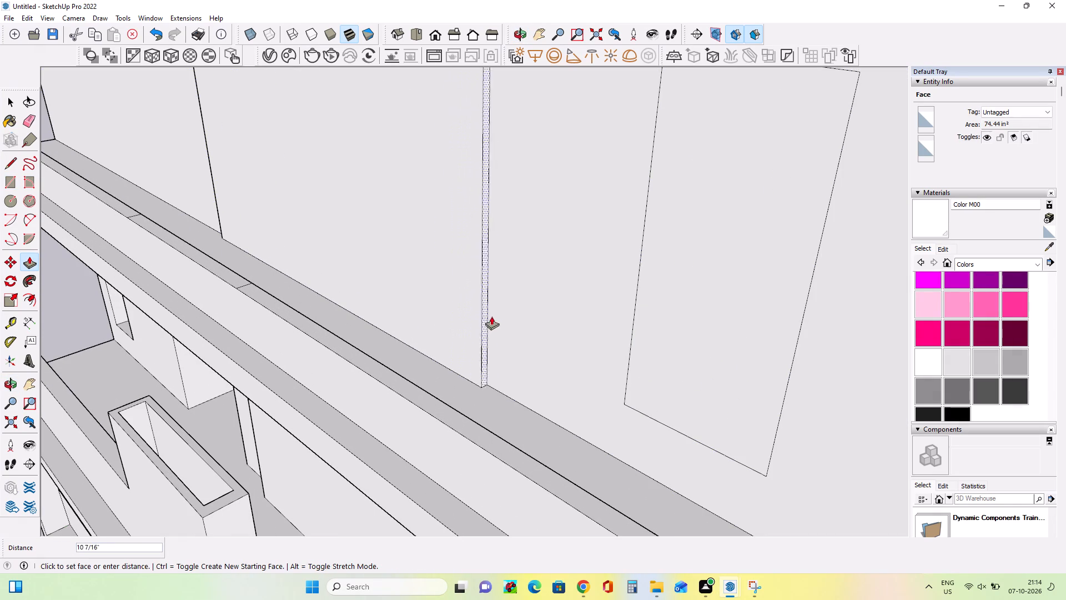
pyautogui.click(493, 317)
# Push/Pull the plain wall panel on the storey directly below, behind the balcony planter, by about 1 5/8".
pyautogui.scroll(-9, 512, 312)
pyautogui.moveTo(515, 316); pyautogui.dragTo(607, 253, button='middle')
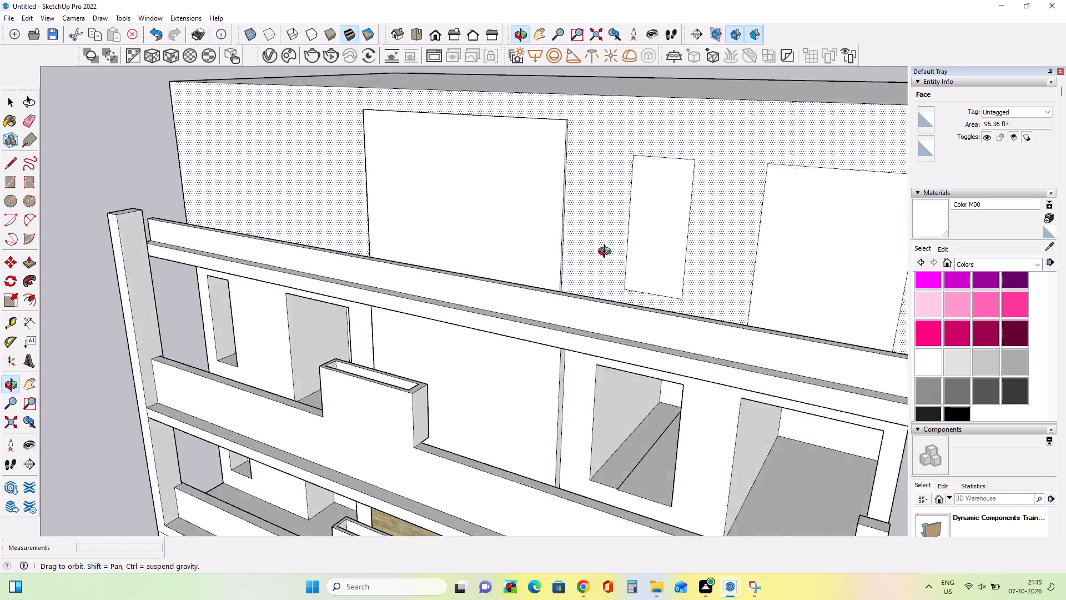
pyautogui.moveTo(607, 253); pyautogui.dragTo(759, 211, button='middle')
pyautogui.moveTo(465, 256); pyautogui.dragTo(661, 308, button='middle')
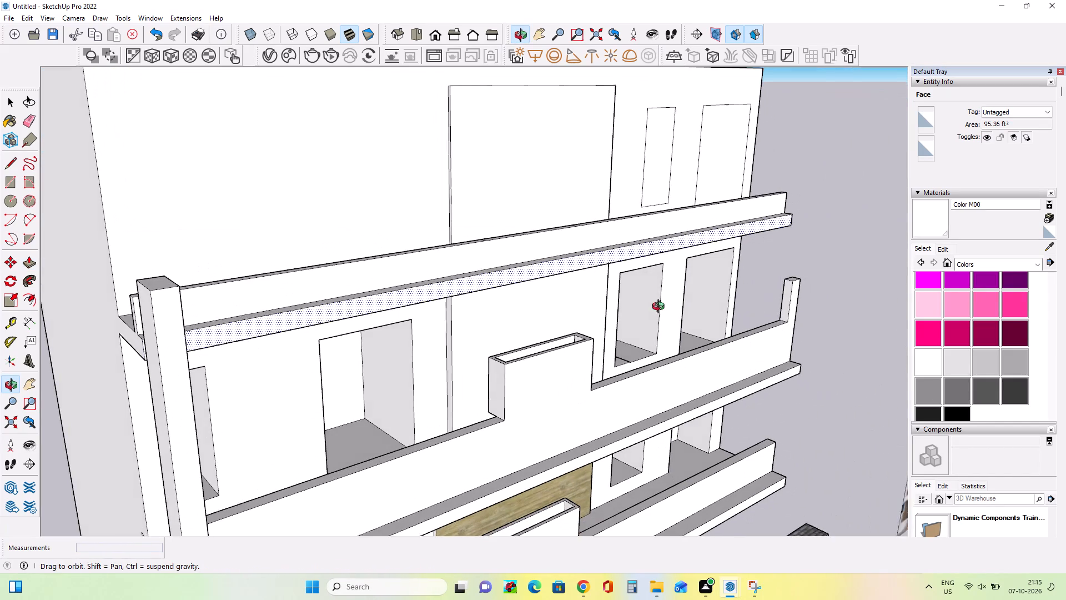
pyautogui.moveTo(661, 308); pyautogui.dragTo(661, 308, button='middle')
pyautogui.moveTo(487, 305); pyautogui.dragTo(528, 311, button='middle')
pyautogui.click(490, 334)
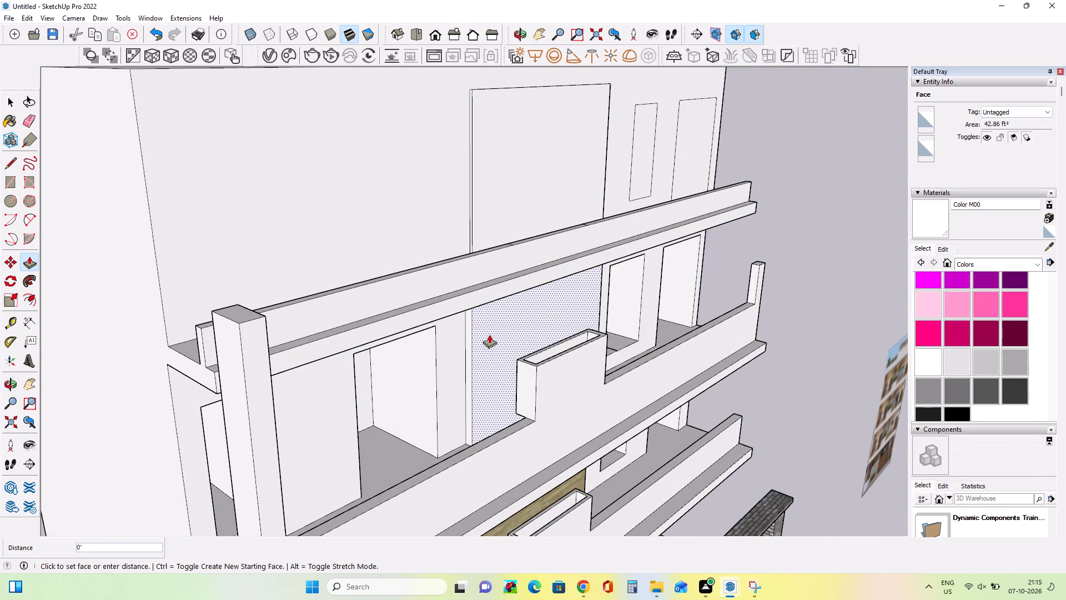
pyautogui.click(487, 333)
# Recess the top storey's window outline about 1' 5 7/16" into the wall.
pyautogui.moveTo(511, 364); pyautogui.dragTo(522, 366, button='middle')
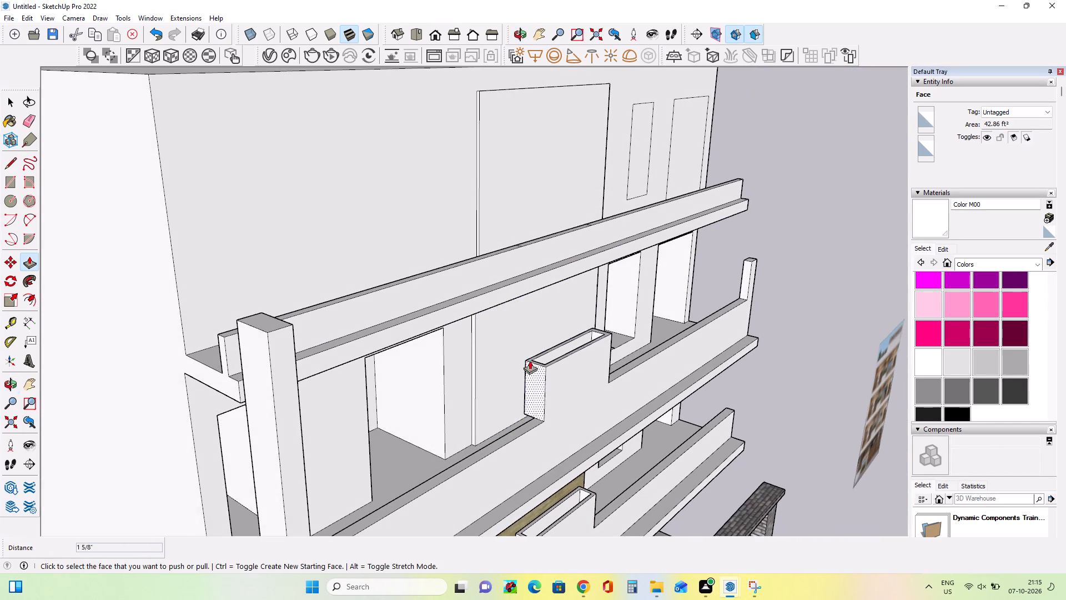
pyautogui.moveTo(494, 356); pyautogui.dragTo(348, 398, button='middle')
pyautogui.scroll(-4, 348, 398)
pyautogui.moveTo(520, 363); pyautogui.dragTo(443, 341, button='middle')
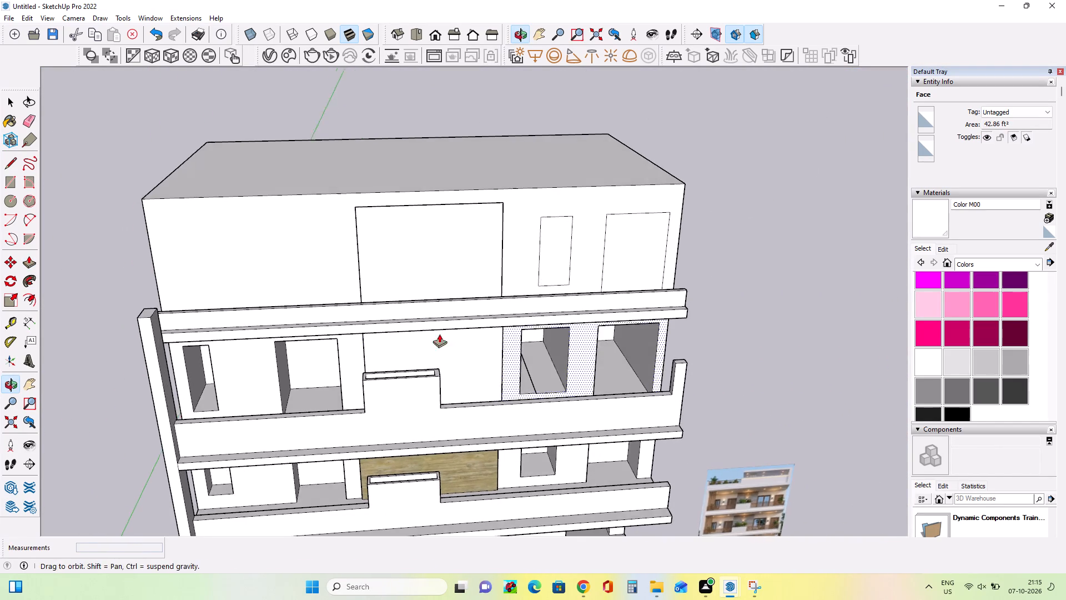
pyautogui.click(546, 268)
pyautogui.click(547, 255)
# Widen the recessed top-storey window by moving its side reveal about 7 1/4" toward the large panel.
pyautogui.moveTo(571, 318); pyautogui.dragTo(503, 300, button='middle')
pyautogui.moveTo(561, 291); pyautogui.dragTo(503, 310, button='middle')
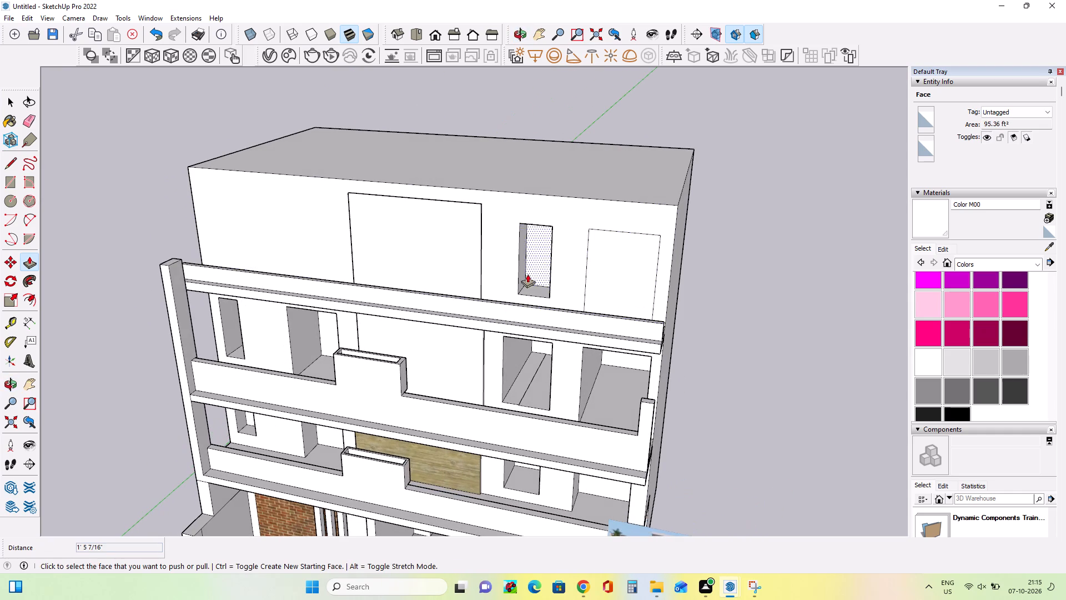
pyautogui.click(521, 273)
pyautogui.click(510, 272)
# Recess the top storey's door outline beside the window about 3' 11 1/8" into the wall.
pyautogui.moveTo(521, 349); pyautogui.dragTo(616, 322, button='middle')
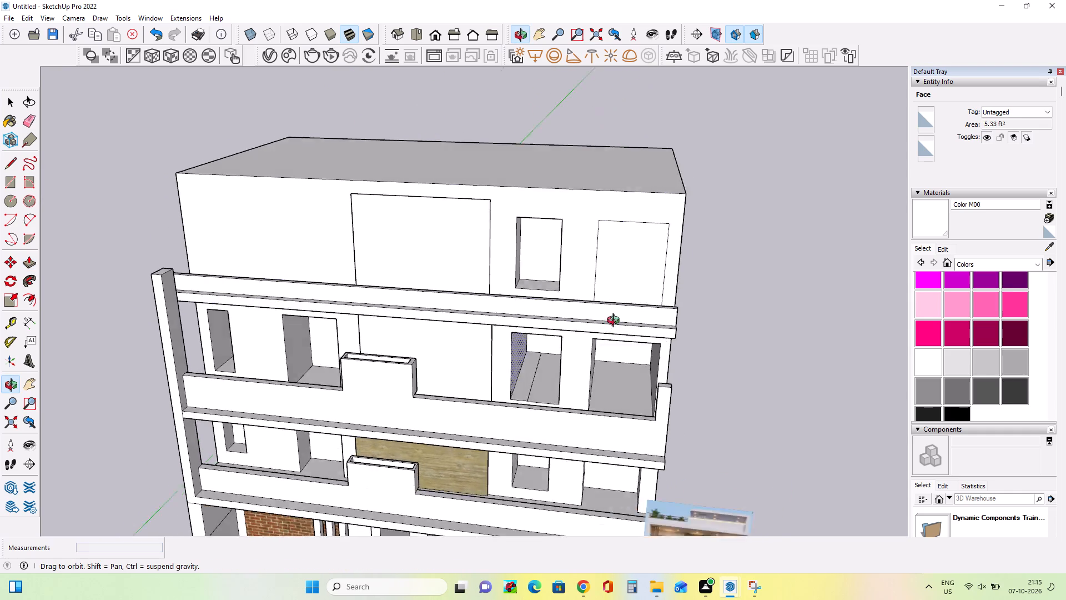
pyautogui.moveTo(616, 322); pyautogui.dragTo(598, 290, button='middle')
pyautogui.scroll(-5, 598, 290)
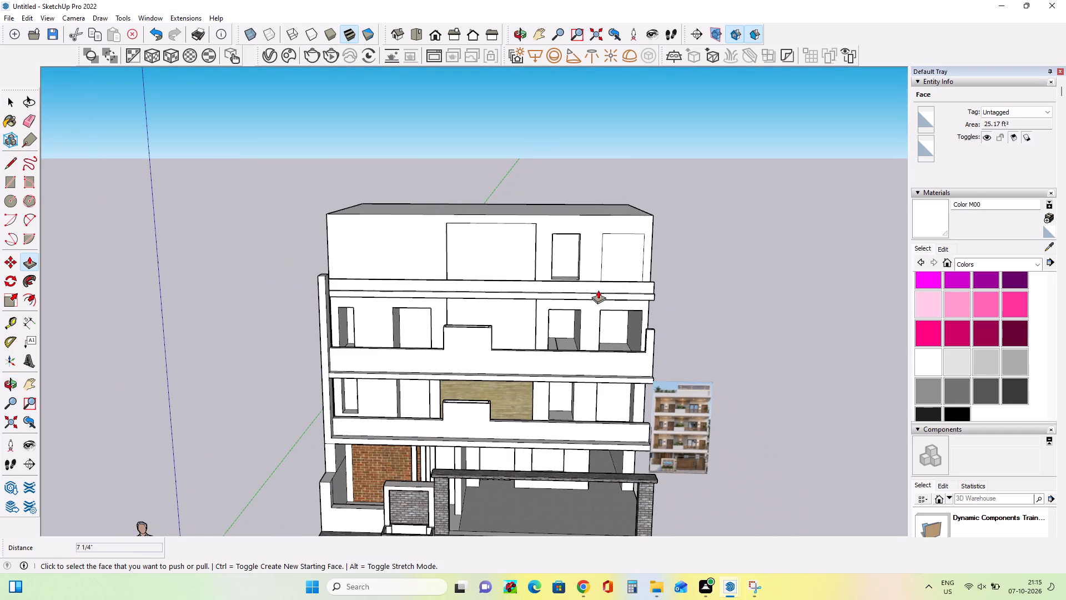
pyautogui.click(635, 264)
pyautogui.click(631, 254)
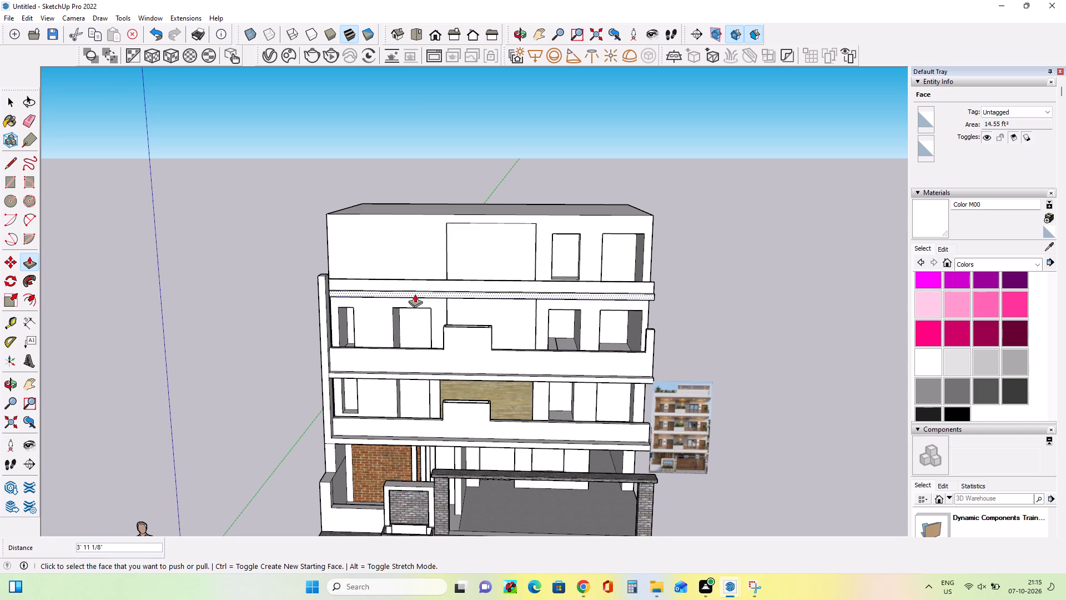
# Draw a door rectangle about 3' wide by 4' 6" high on the top storey's front wall, across the panel from the recessed door.
pyautogui.moveTo(415, 294); pyautogui.dragTo(462, 314, button='middle')
pyautogui.scroll(4, 411, 271)
pyautogui.moveTo(444, 287); pyautogui.dragTo(447, 366, button='middle')
pyautogui.click(6, 184)
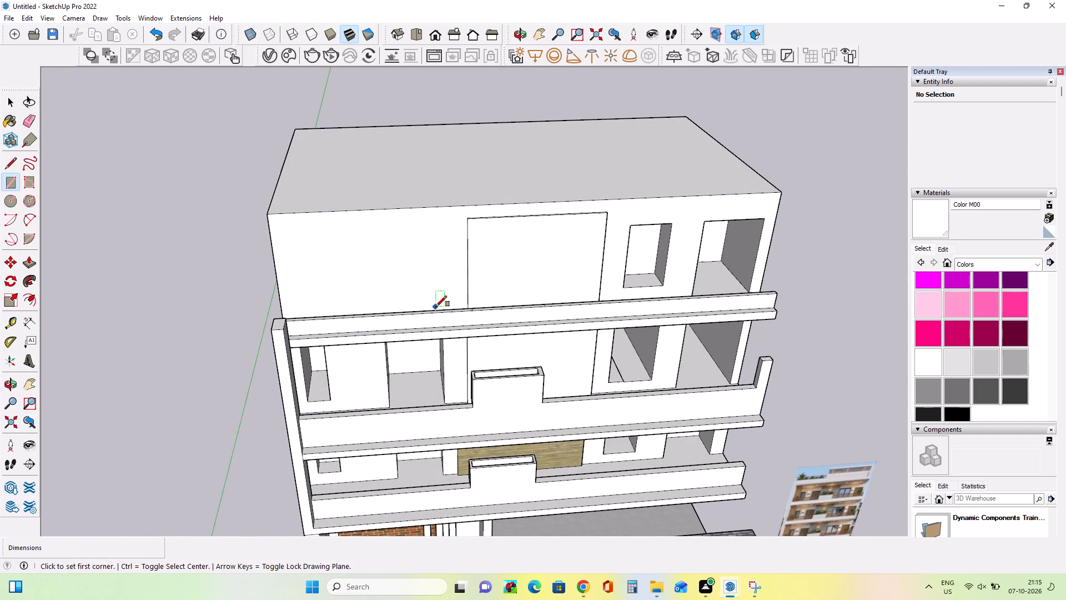
pyautogui.moveTo(436, 310); pyautogui.dragTo(439, 362, button='middle')
pyautogui.click(437, 323)
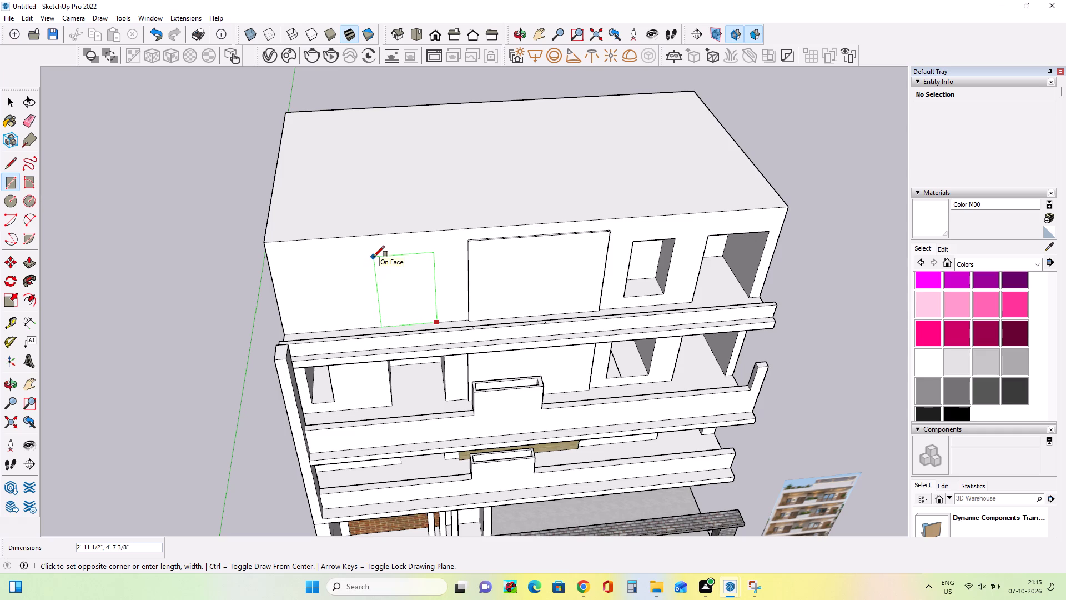
pyautogui.click(374, 262)
# Draw a narrow window rectangle about 1' 1 5/16" wide by 3' 5 7/8" high between the new door outline and the building's corner.
pyautogui.moveTo(536, 349); pyautogui.dragTo(526, 198, button='middle')
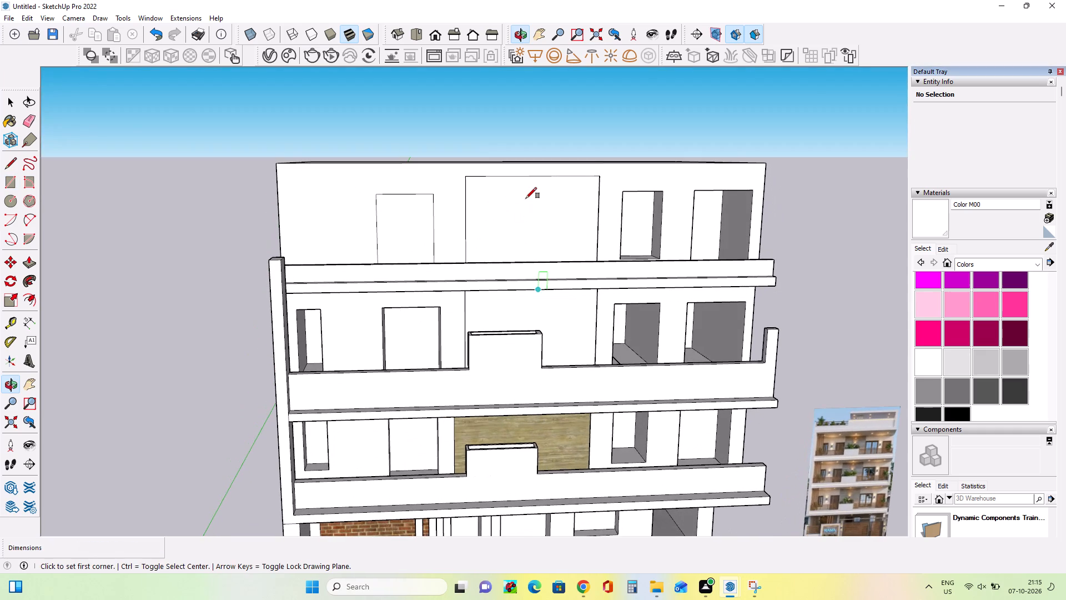
pyautogui.moveTo(321, 281); pyautogui.dragTo(342, 395, button='middle')
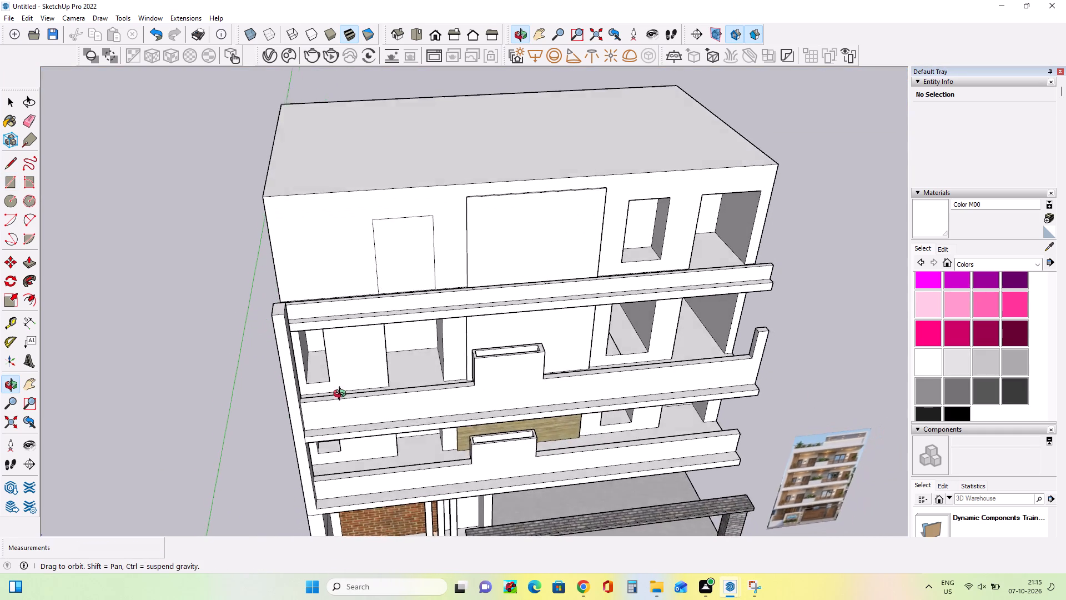
pyautogui.moveTo(342, 395); pyautogui.dragTo(344, 402, button='middle')
pyautogui.click(300, 291)
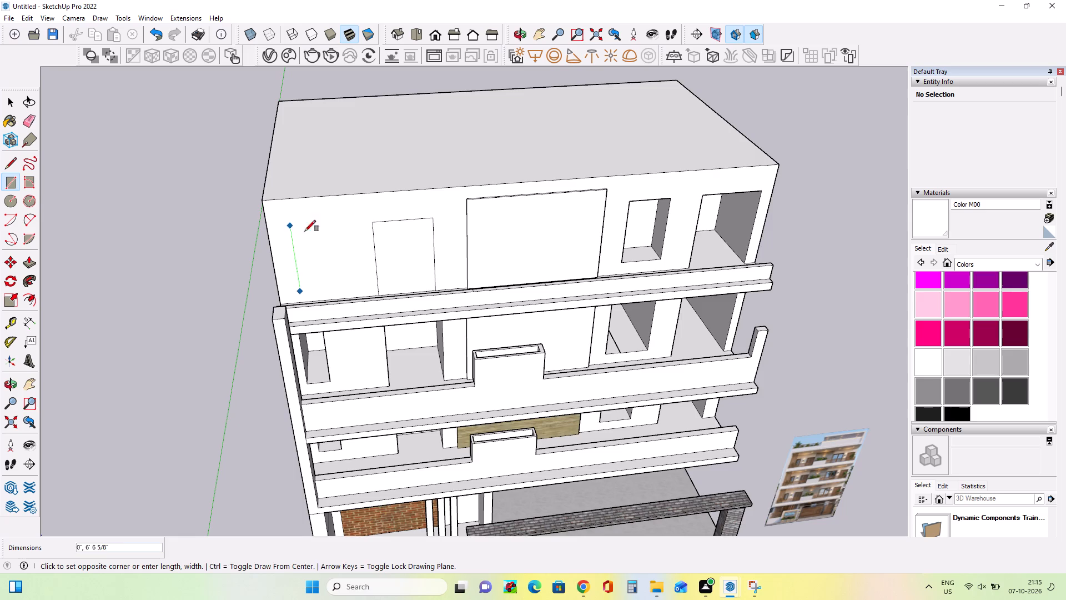
pyautogui.moveTo(313, 234); pyautogui.dragTo(328, 165, button='middle')
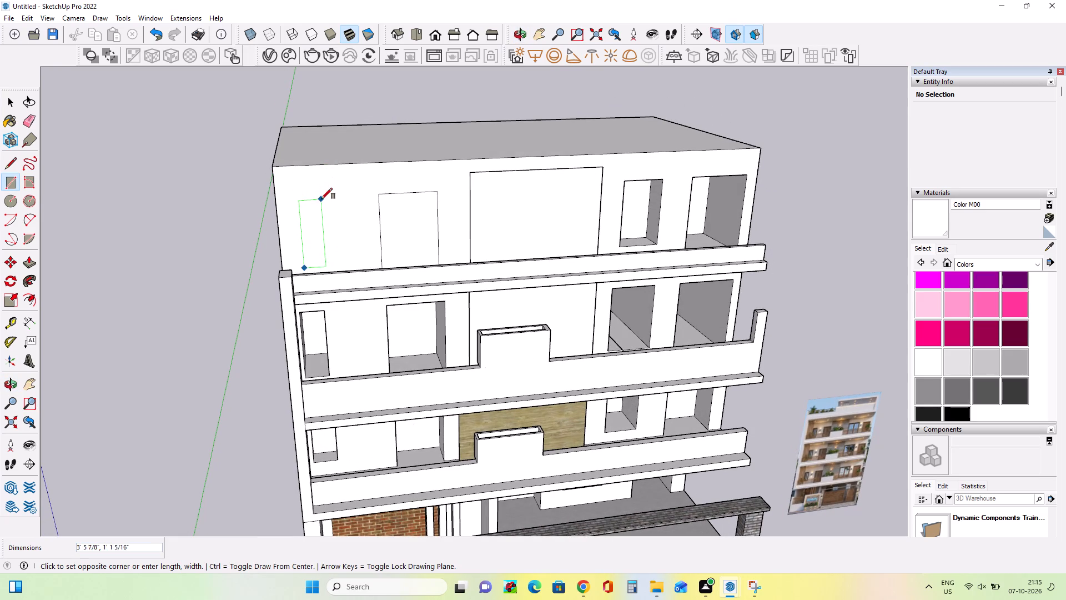
pyautogui.click(321, 199)
# Recess the narrow window outline near the top storey's corner into the wall.
pyautogui.moveTo(426, 317); pyautogui.dragTo(369, 299, button='middle')
pyautogui.moveTo(369, 307); pyautogui.dragTo(370, 307, button='middle')
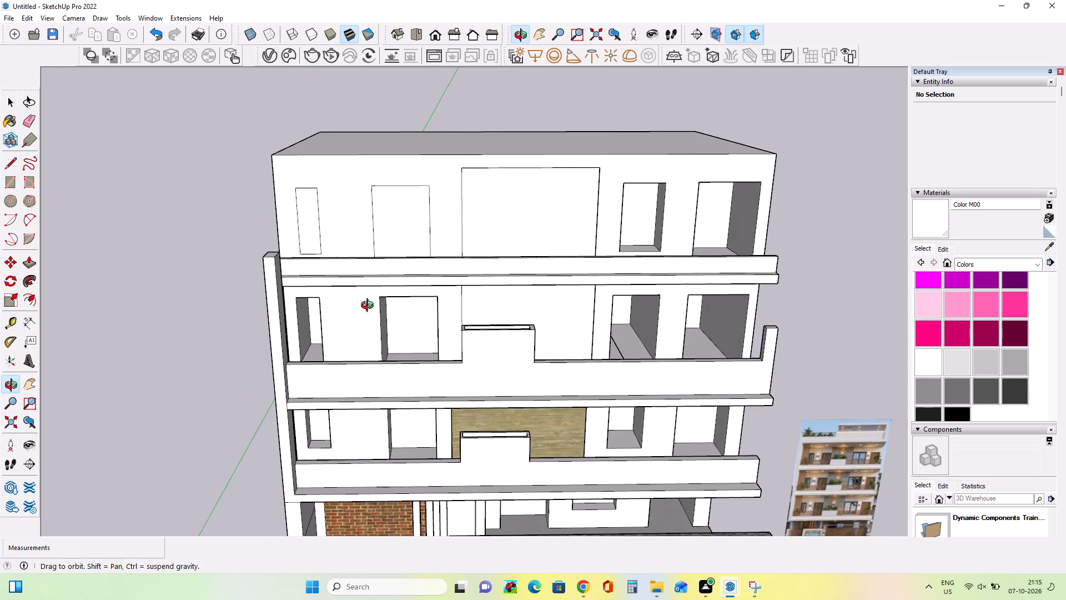
pyautogui.moveTo(370, 307); pyautogui.dragTo(395, 307, button='middle')
pyautogui.click(21, 263)
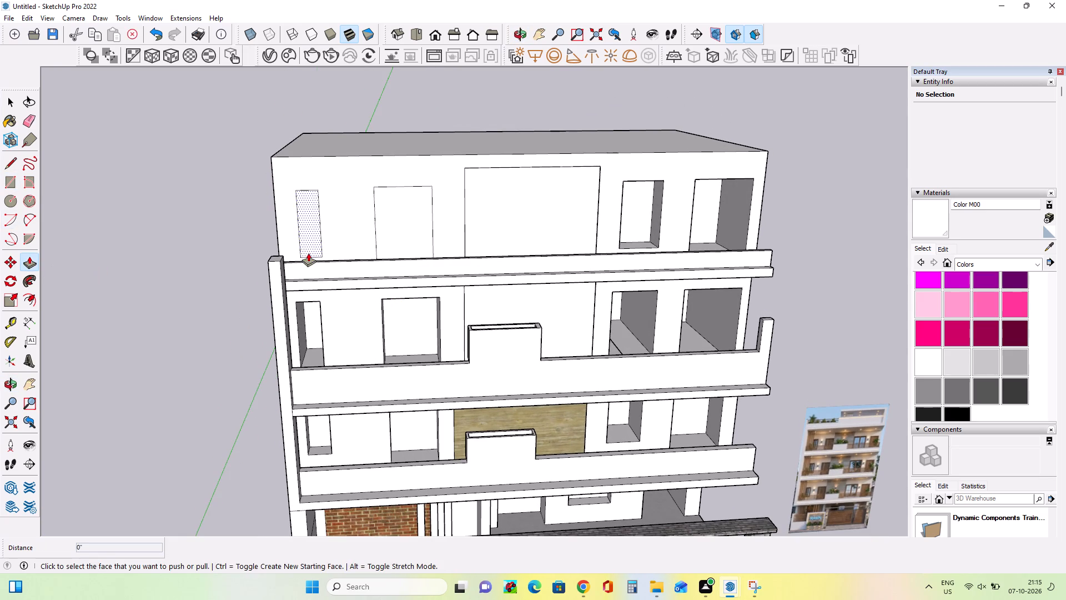
pyautogui.click(309, 251)
pyautogui.click(310, 243)
# Recess the new door outline about 1' 2 15/16" into the wall, then push it about 10 1/16" deeper.
pyautogui.click(396, 236)
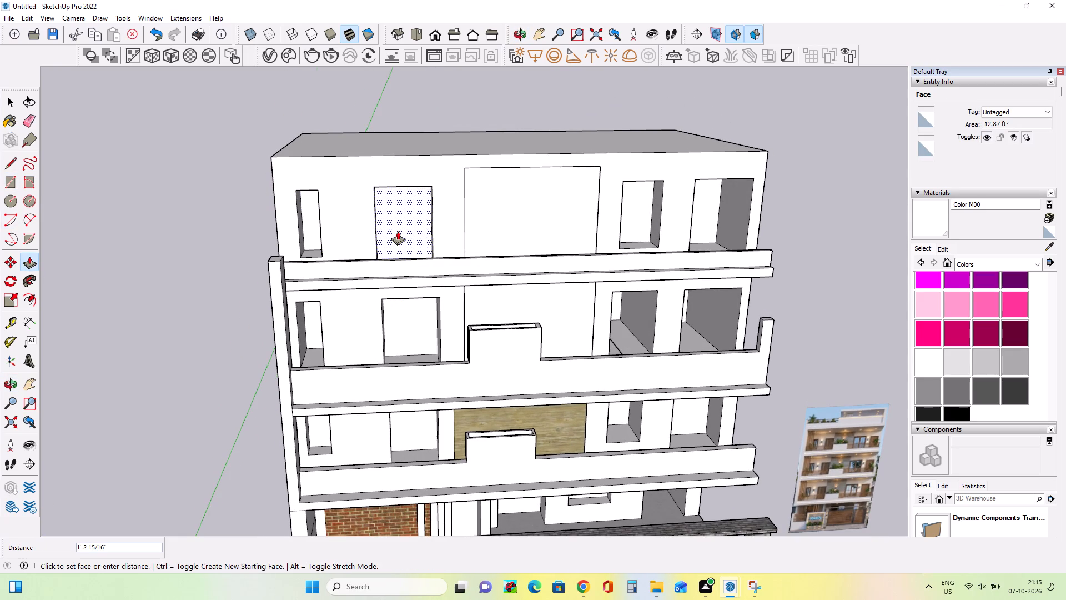
pyautogui.click(398, 231)
pyautogui.click(416, 236)
pyautogui.click(416, 232)
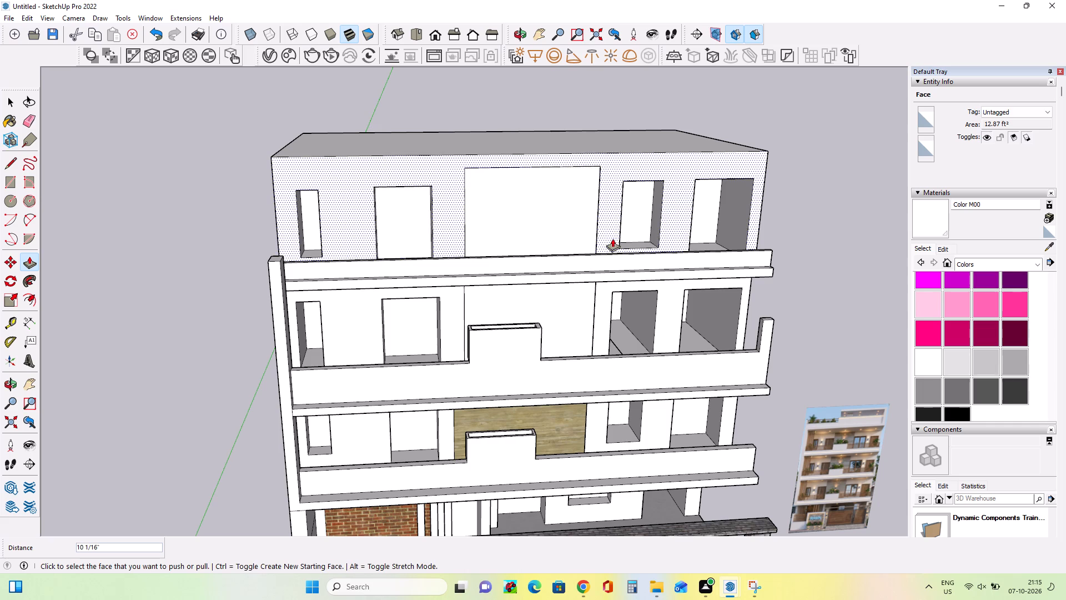
# Widen the narrow top-storey window by moving its outer reveal about 5 15/16" toward the building's corner.
pyautogui.moveTo(410, 248); pyautogui.dragTo(379, 301, button='middle')
pyautogui.moveTo(369, 292); pyautogui.dragTo(423, 266, button='middle')
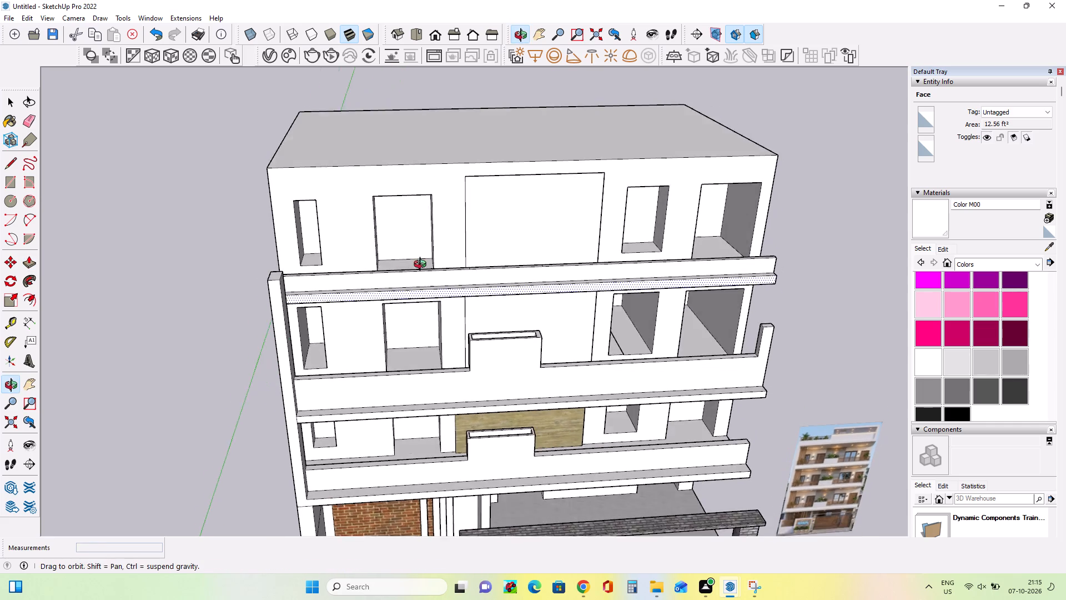
pyautogui.moveTo(423, 266); pyautogui.dragTo(446, 256, button='middle')
pyautogui.click(32, 257)
pyautogui.moveTo(405, 284); pyautogui.dragTo(344, 284, button='middle')
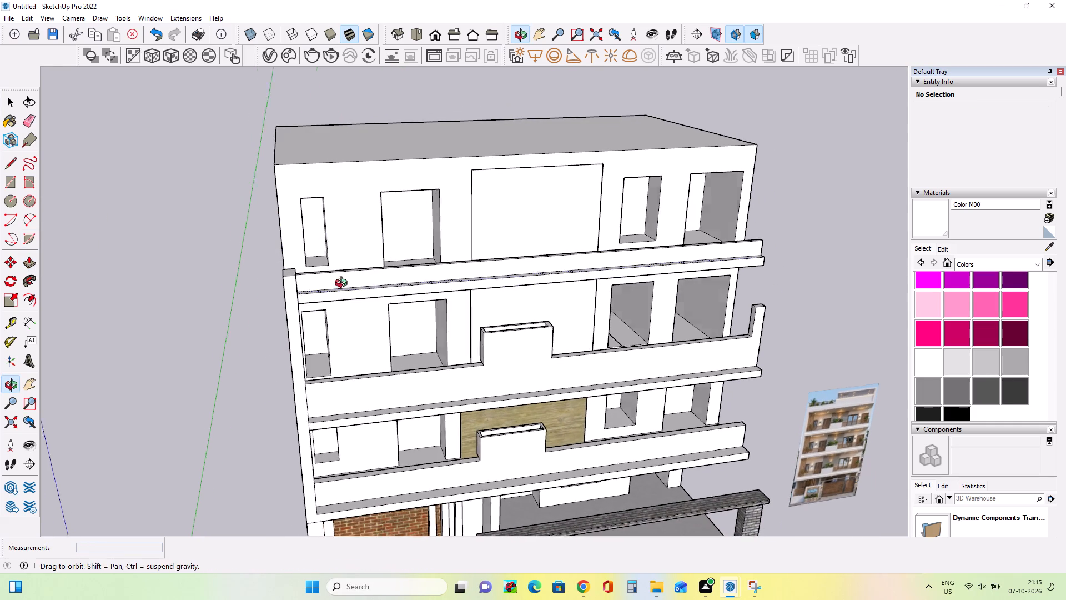
pyautogui.moveTo(344, 284); pyautogui.dragTo(279, 292, button='middle')
pyautogui.click(308, 234)
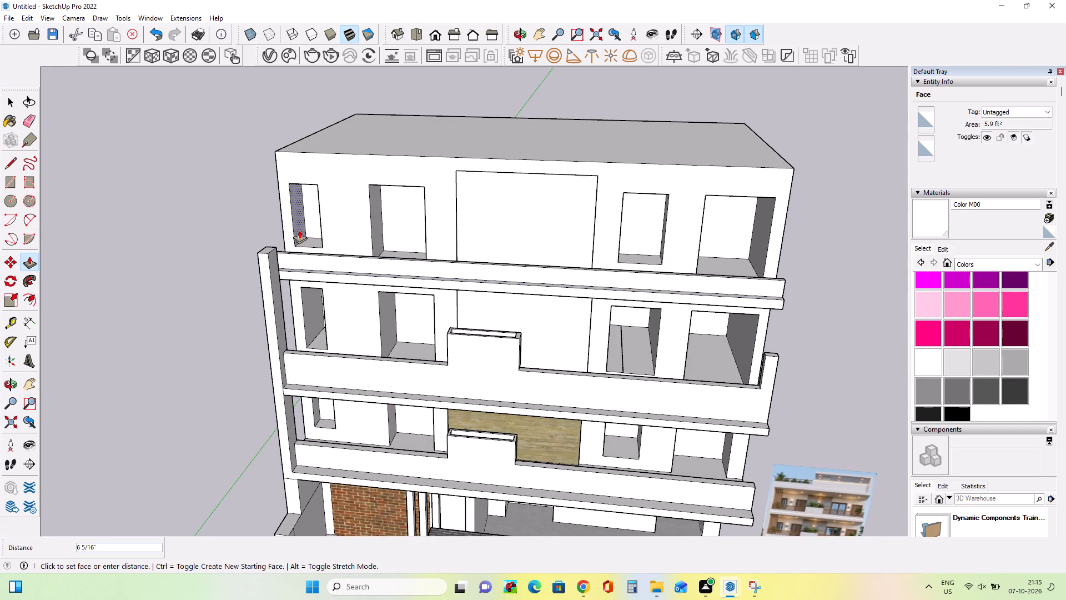
pyautogui.click(299, 230)
# Narrow the same window slightly by pulling its reveal nearest the door into the opening.
pyautogui.moveTo(340, 298); pyautogui.dragTo(458, 248, button='middle')
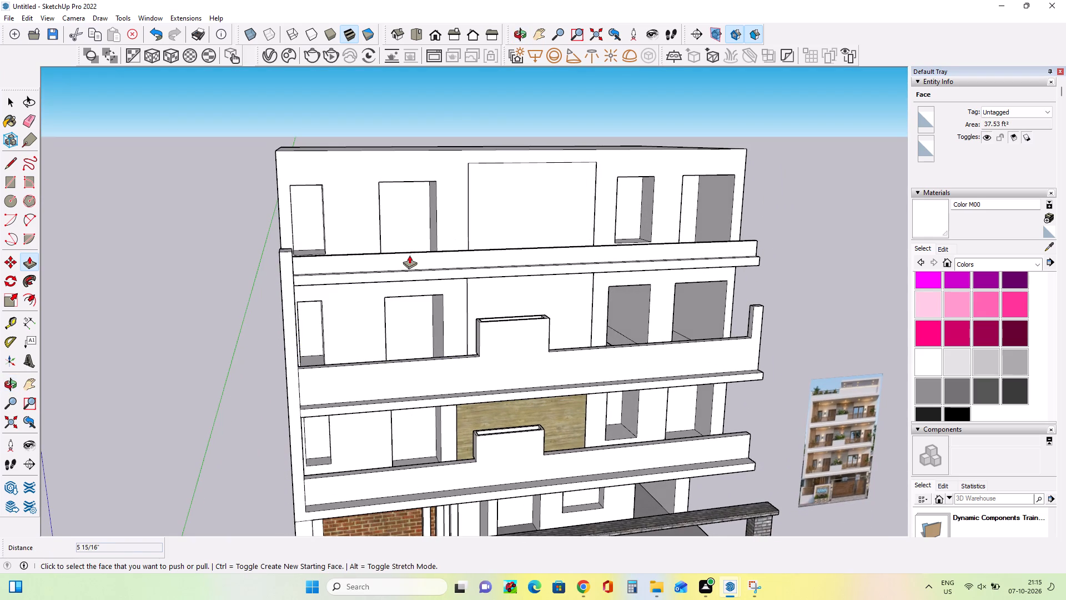
pyautogui.moveTo(331, 245); pyautogui.dragTo(409, 272, button='middle')
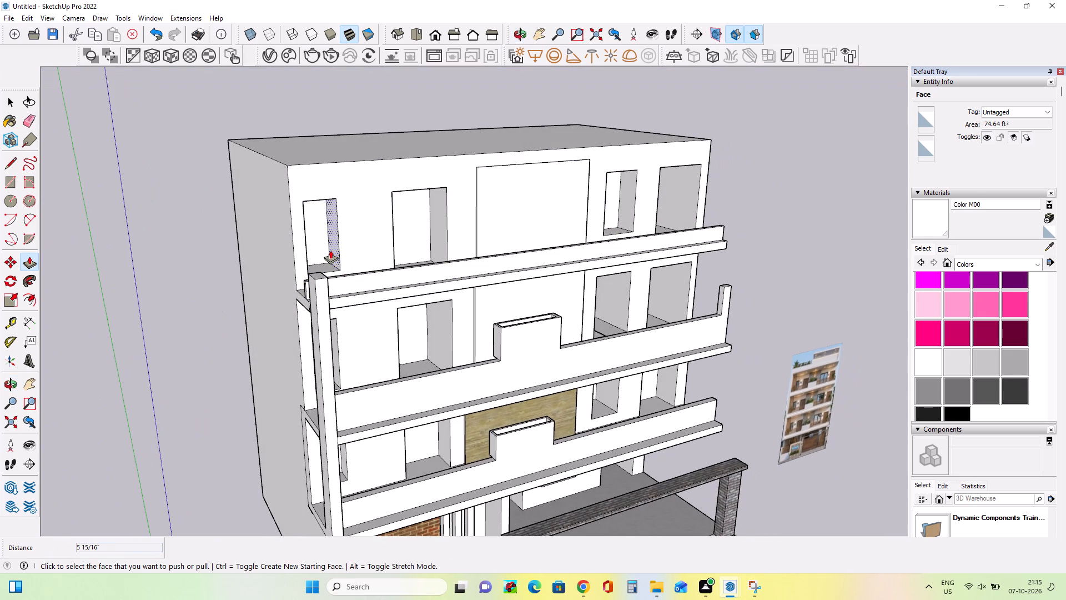
pyautogui.click(331, 249)
pyautogui.click(328, 253)
# Narrow the neighbouring top-storey door opening by pulling its reveal nearest the narrow window inward.
pyautogui.moveTo(407, 291); pyautogui.dragTo(306, 293, button='middle')
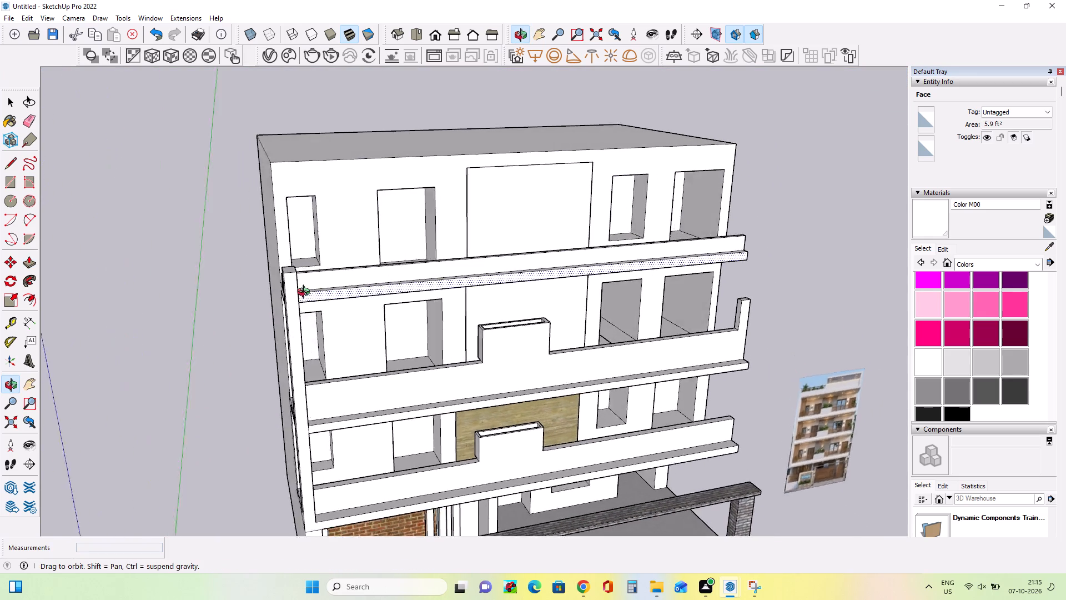
pyautogui.moveTo(306, 293); pyautogui.dragTo(265, 288, button='middle')
pyautogui.moveTo(405, 283); pyautogui.dragTo(425, 275, button='middle')
pyautogui.moveTo(404, 249); pyautogui.dragTo(353, 271, button='middle')
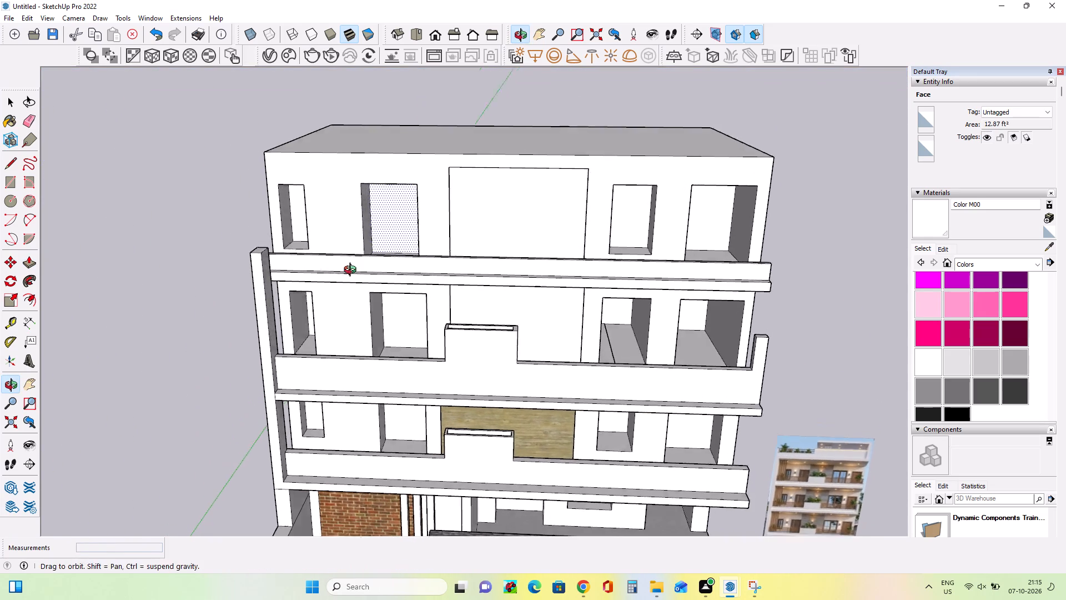
pyautogui.moveTo(353, 271); pyautogui.dragTo(350, 272, button='middle')
pyautogui.click(369, 241)
pyautogui.click(376, 241)
# Widen that door opening on its other side by moving the reveal about 3 11/16" toward the large panel.
pyautogui.moveTo(418, 312); pyautogui.dragTo(426, 307, button='middle')
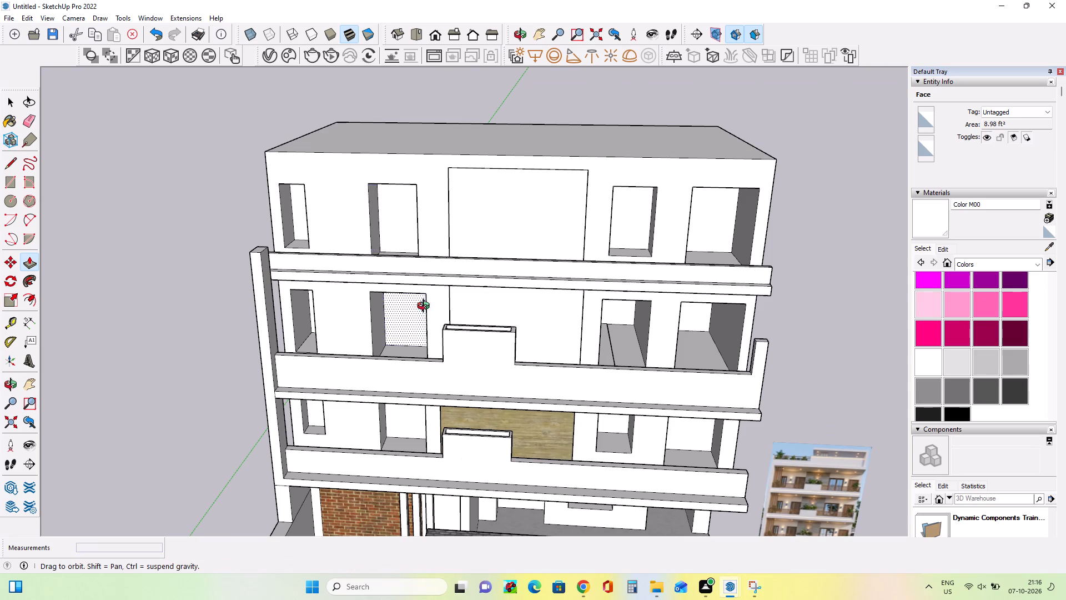
pyautogui.moveTo(426, 307); pyautogui.dragTo(489, 265, button='middle')
pyautogui.moveTo(429, 238); pyautogui.dragTo(466, 252, button='middle')
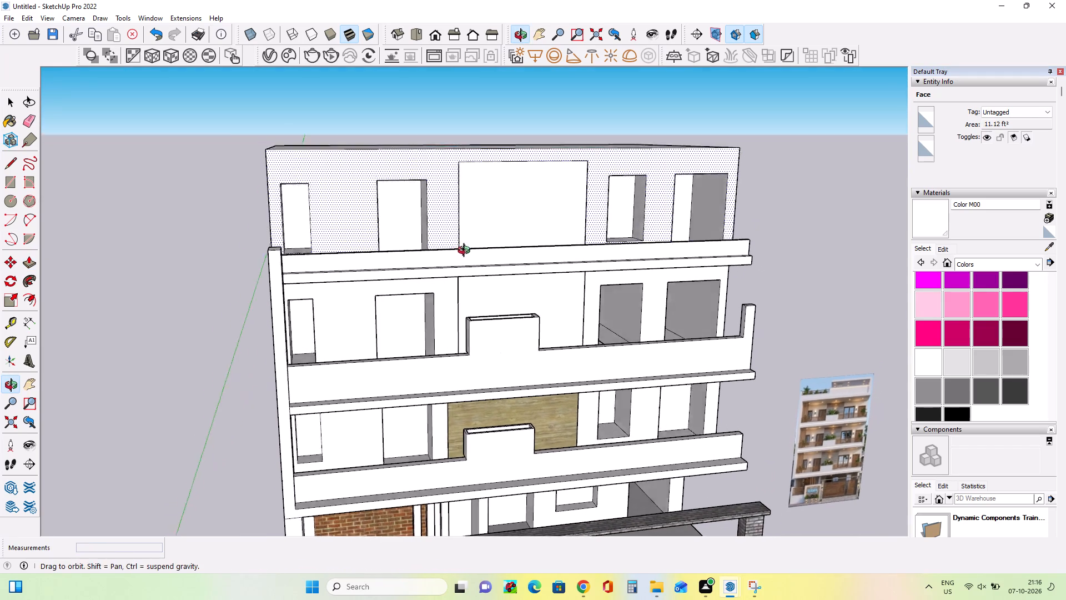
pyautogui.moveTo(466, 252); pyautogui.dragTo(480, 254, button='middle')
pyautogui.click(426, 236)
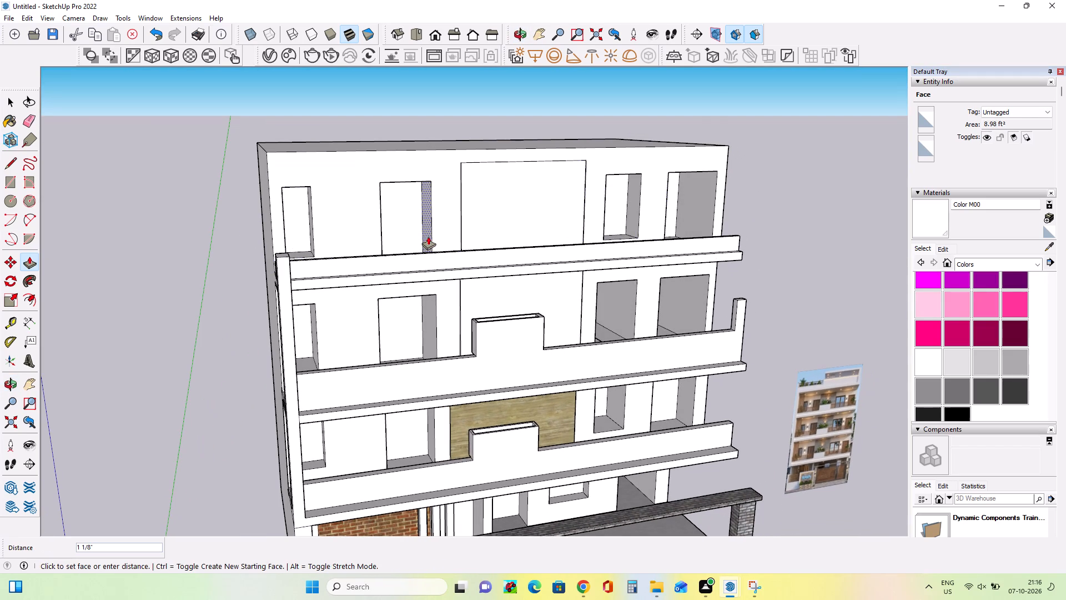
pyautogui.click(431, 236)
pyautogui.moveTo(497, 314); pyautogui.dragTo(422, 302, button='middle')
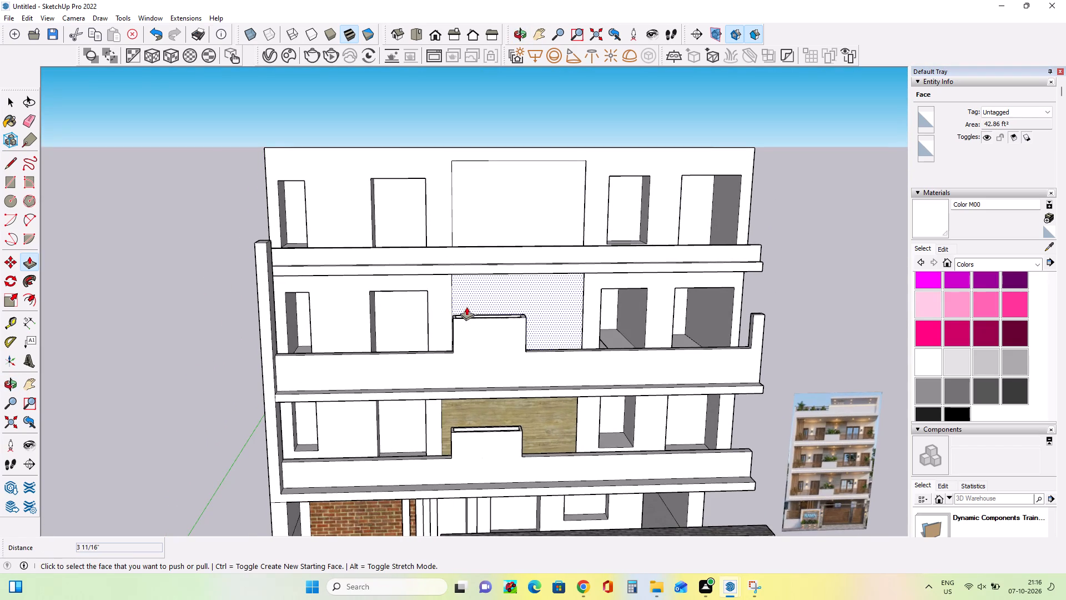
pyautogui.middleClick(466, 307)
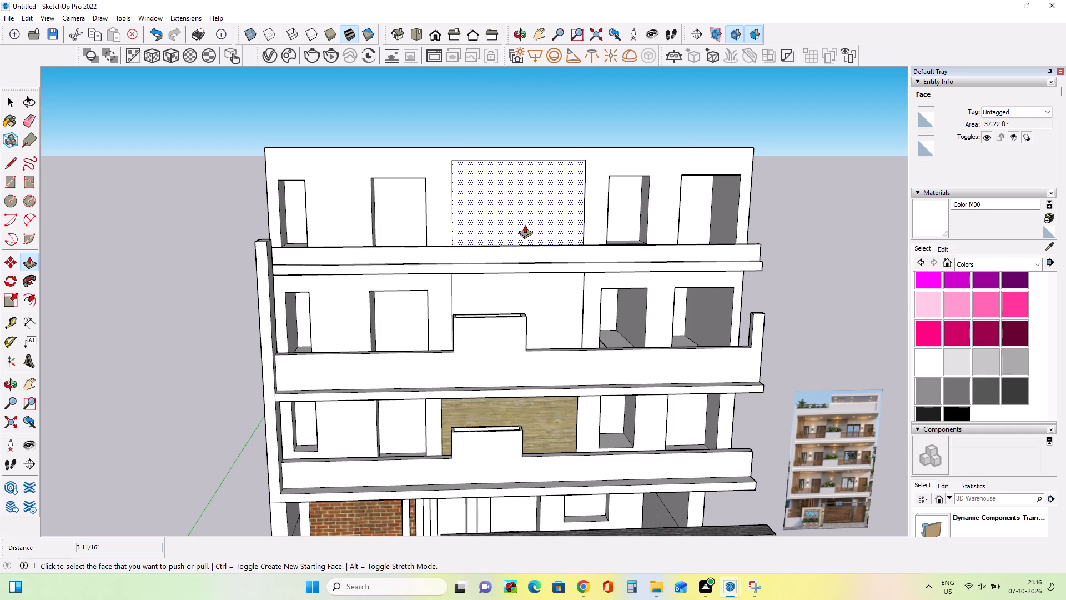
# Raise the tops of all three sections of the top storey's balcony parapet by the same height, about 7 1/16".
pyautogui.moveTo(536, 262); pyautogui.dragTo(566, 491, button='middle')
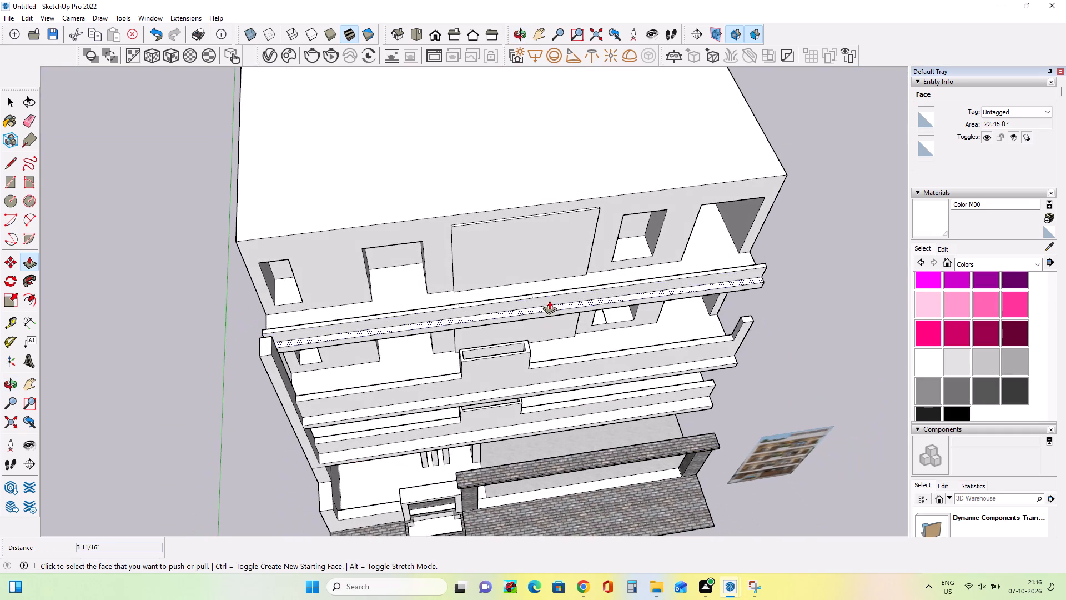
pyautogui.click(541, 296)
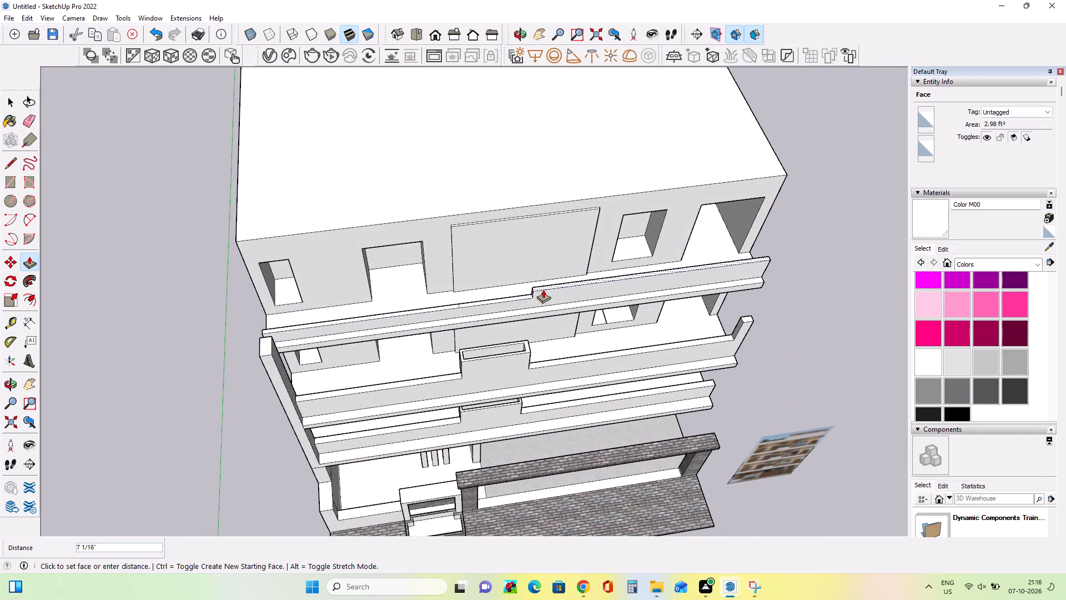
pyautogui.click(543, 289)
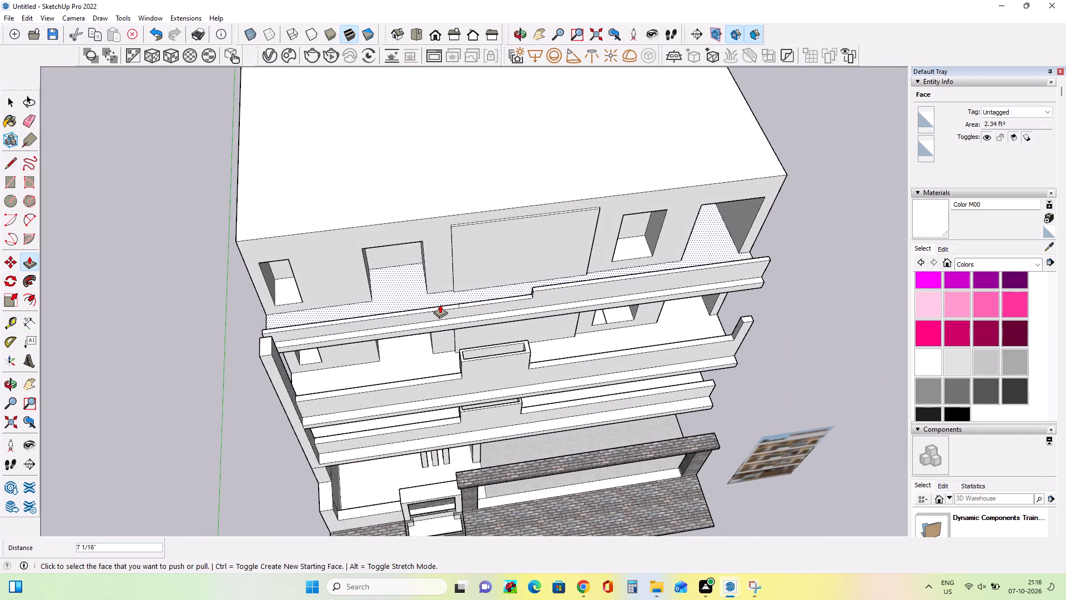
pyautogui.scroll(7, 512, 300)
pyautogui.click(515, 294)
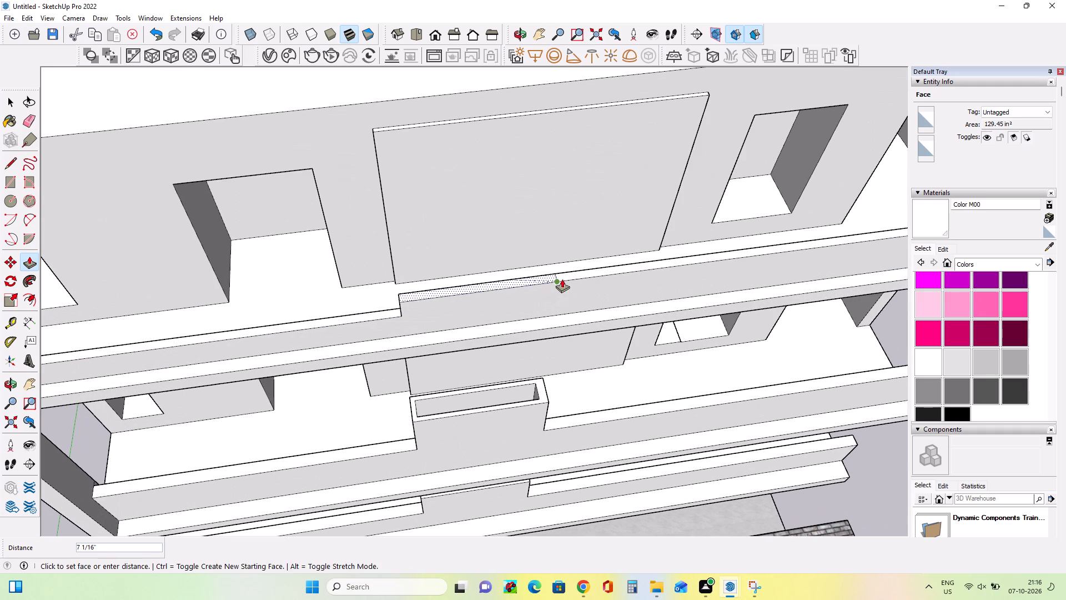
pyautogui.click(562, 279)
pyautogui.click(386, 312)
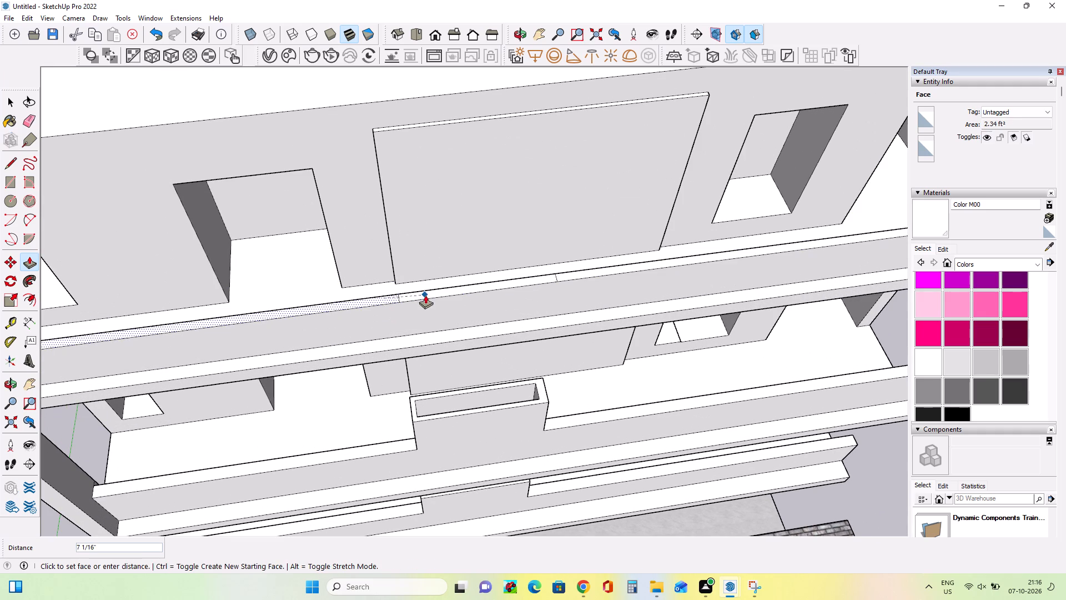
pyautogui.click(425, 295)
# Raise the short middle section of the top storey's parapet about 1' 5 5/8" to form a planter block.
pyautogui.moveTo(549, 349); pyautogui.dragTo(393, 251, button='middle')
pyautogui.scroll(-7, 403, 233)
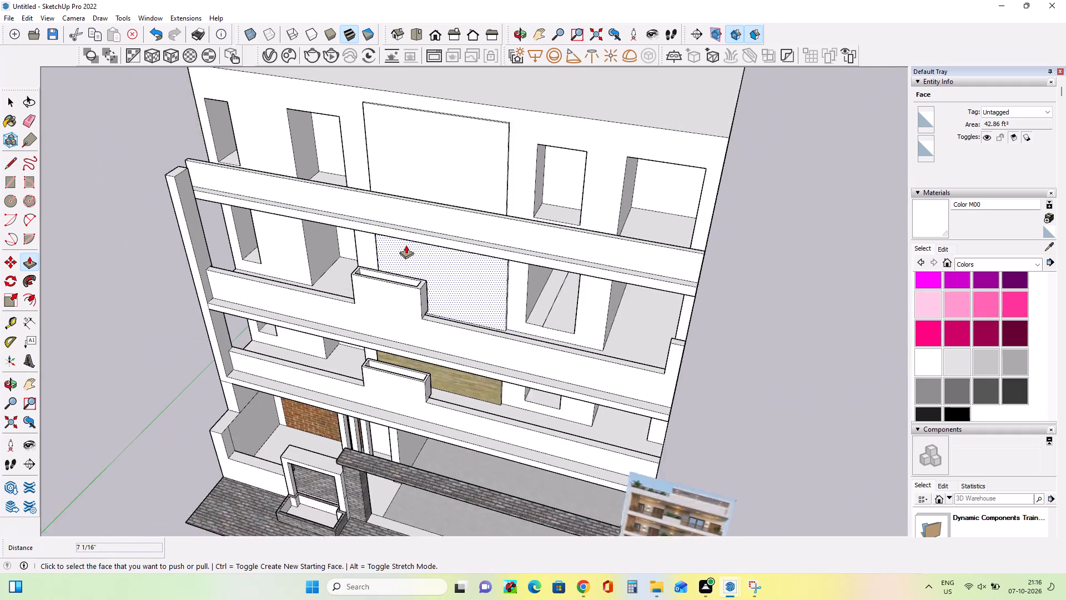
pyautogui.moveTo(428, 263); pyautogui.dragTo(549, 141, button='middle')
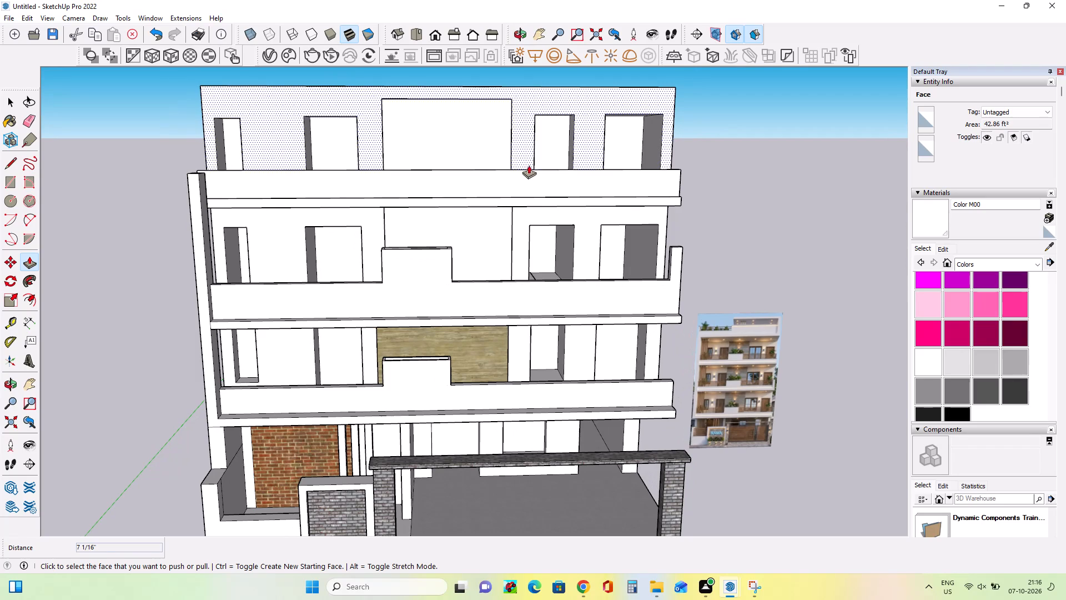
pyautogui.moveTo(580, 206); pyautogui.dragTo(163, 336, button='middle')
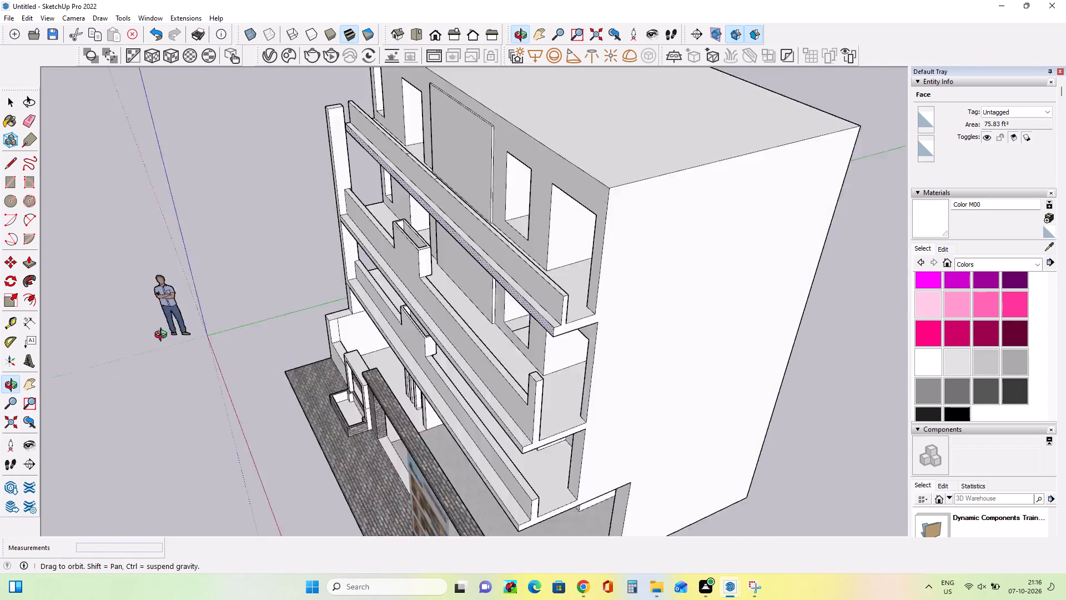
pyautogui.moveTo(163, 336); pyautogui.dragTo(161, 336, button='middle')
pyautogui.moveTo(484, 202); pyautogui.dragTo(348, 253, button='middle')
pyautogui.scroll(8, 399, 161)
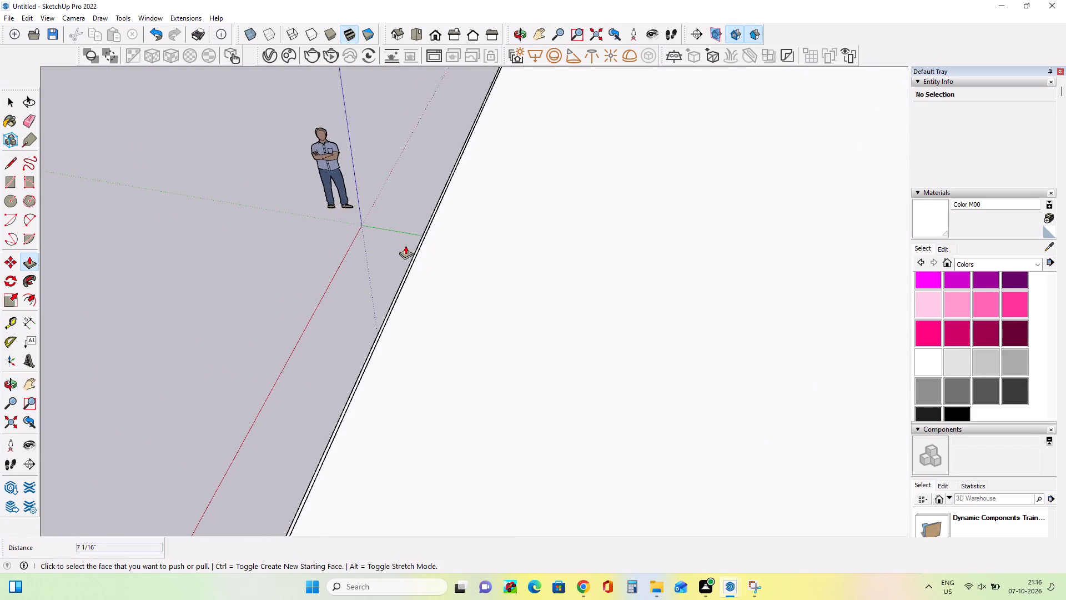
pyautogui.moveTo(415, 253); pyautogui.dragTo(569, 282, button='middle')
pyautogui.click(505, 202)
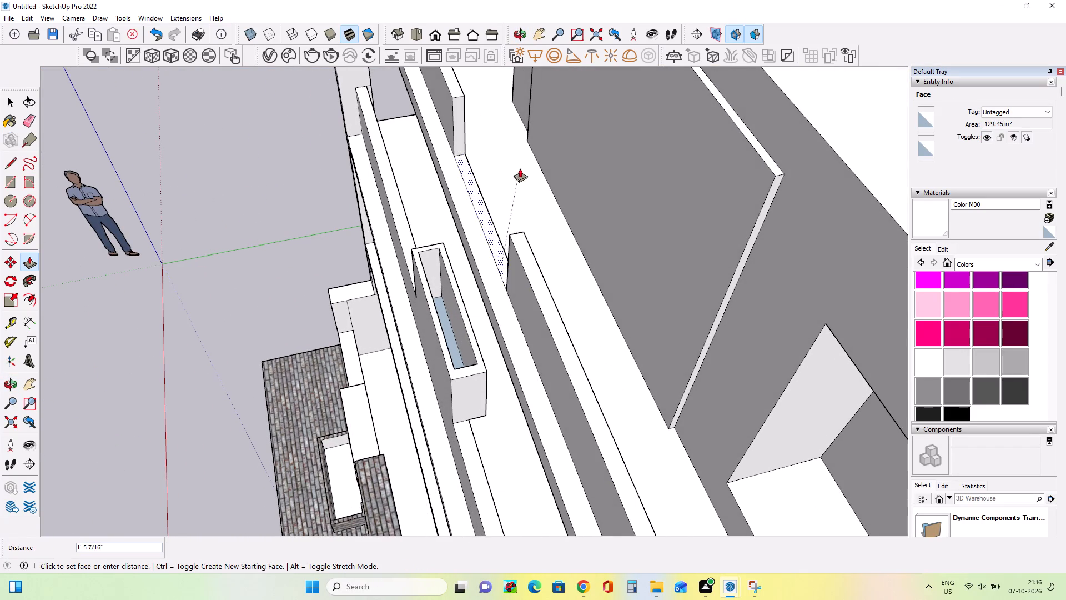
pyautogui.click(514, 133)
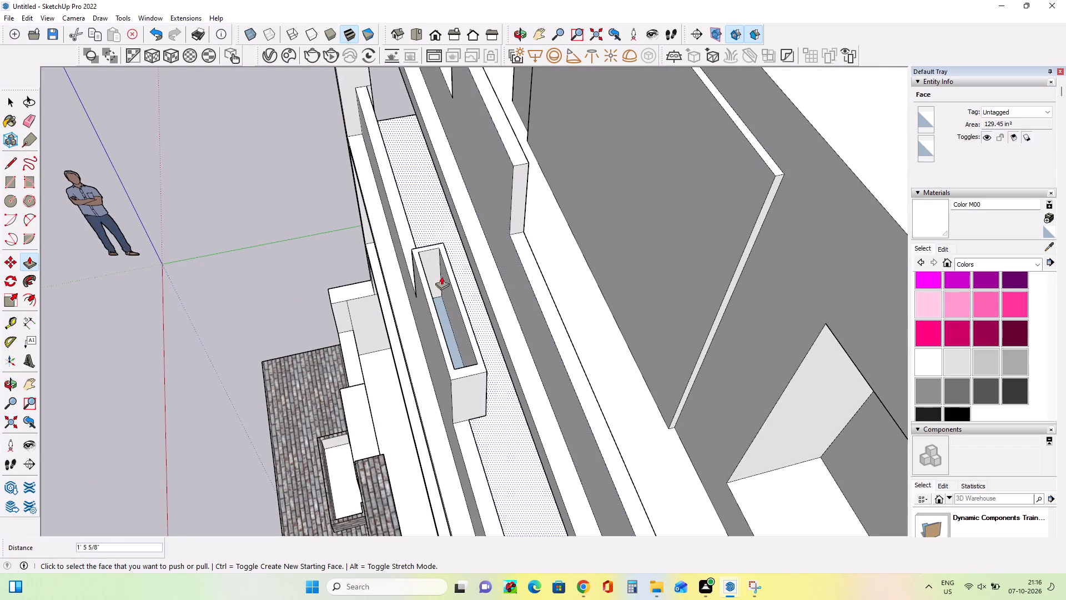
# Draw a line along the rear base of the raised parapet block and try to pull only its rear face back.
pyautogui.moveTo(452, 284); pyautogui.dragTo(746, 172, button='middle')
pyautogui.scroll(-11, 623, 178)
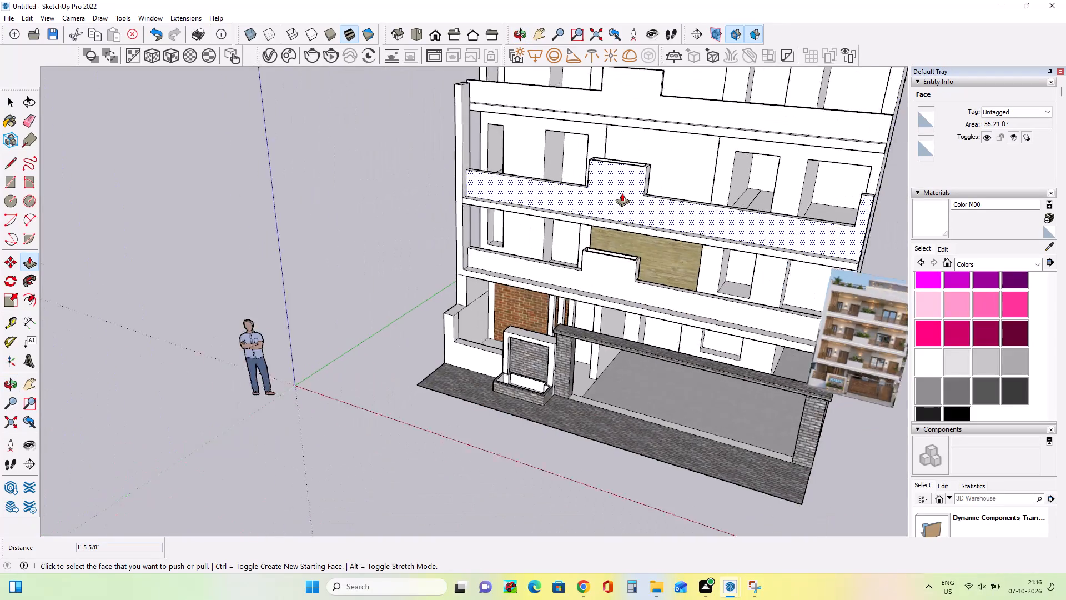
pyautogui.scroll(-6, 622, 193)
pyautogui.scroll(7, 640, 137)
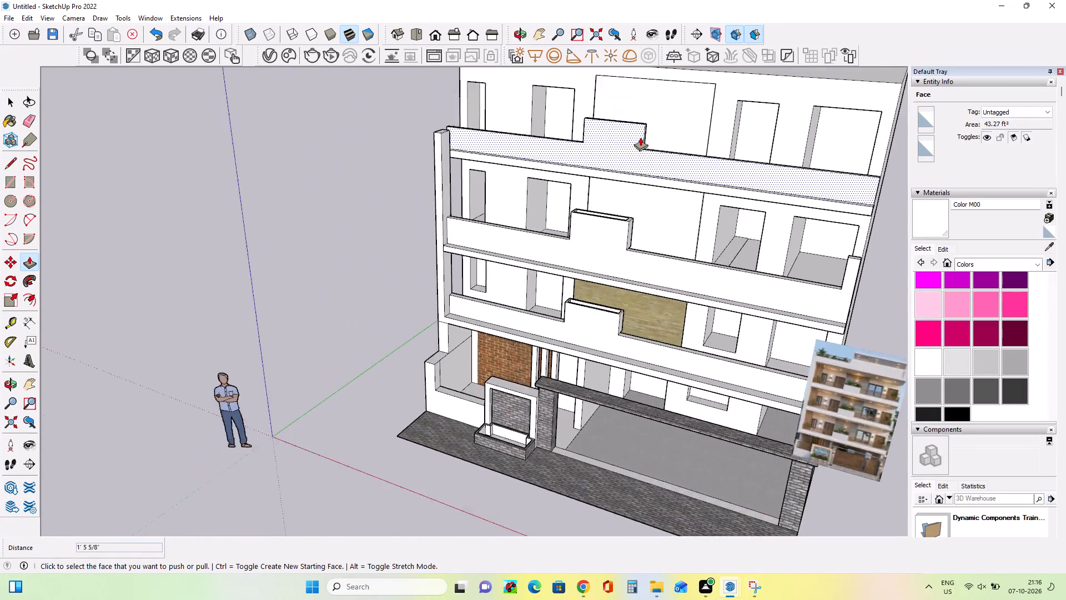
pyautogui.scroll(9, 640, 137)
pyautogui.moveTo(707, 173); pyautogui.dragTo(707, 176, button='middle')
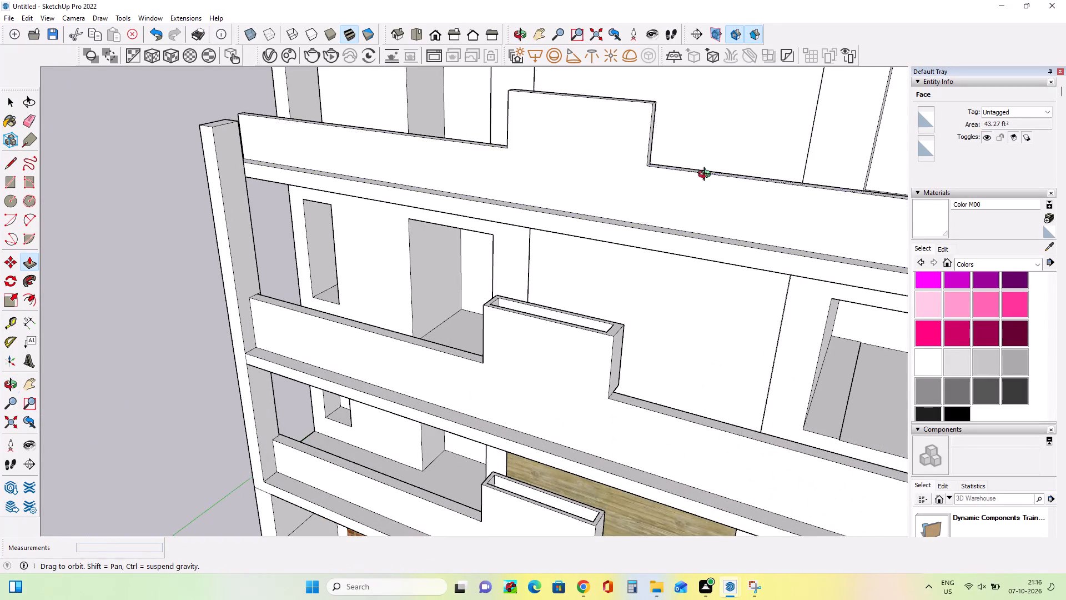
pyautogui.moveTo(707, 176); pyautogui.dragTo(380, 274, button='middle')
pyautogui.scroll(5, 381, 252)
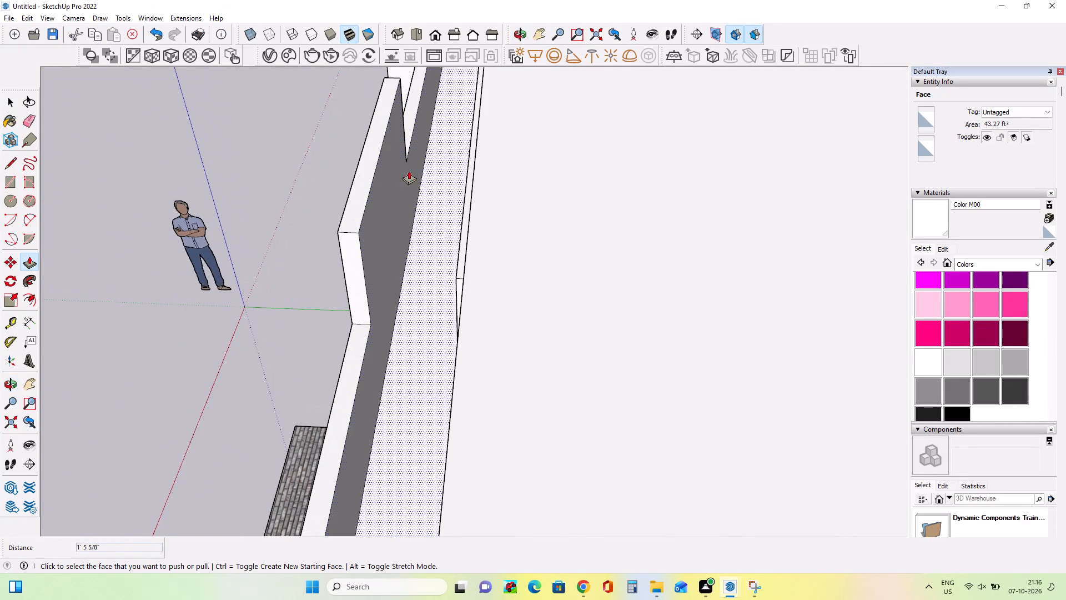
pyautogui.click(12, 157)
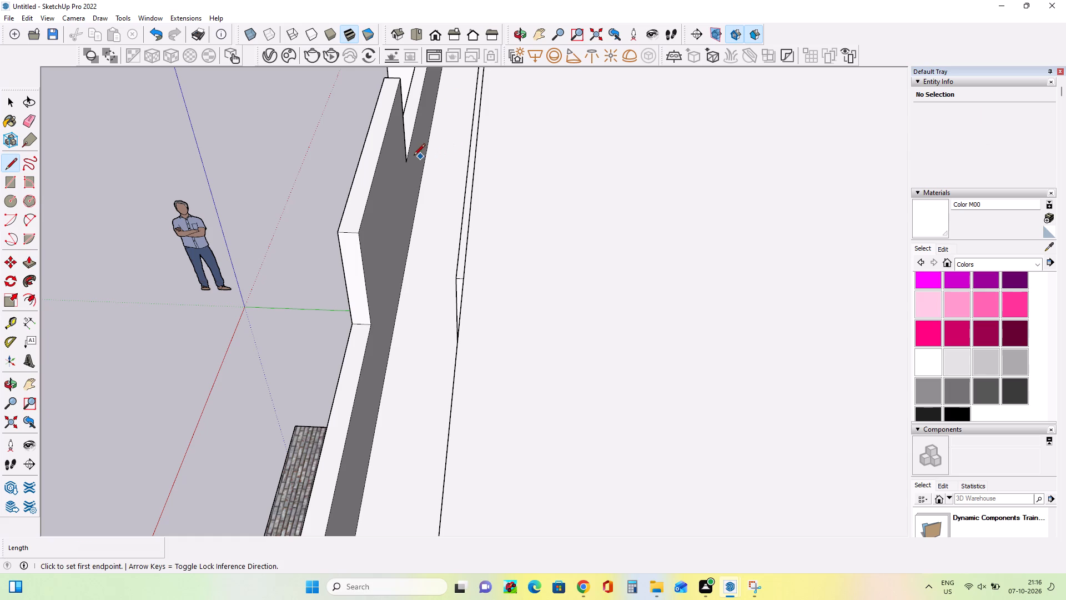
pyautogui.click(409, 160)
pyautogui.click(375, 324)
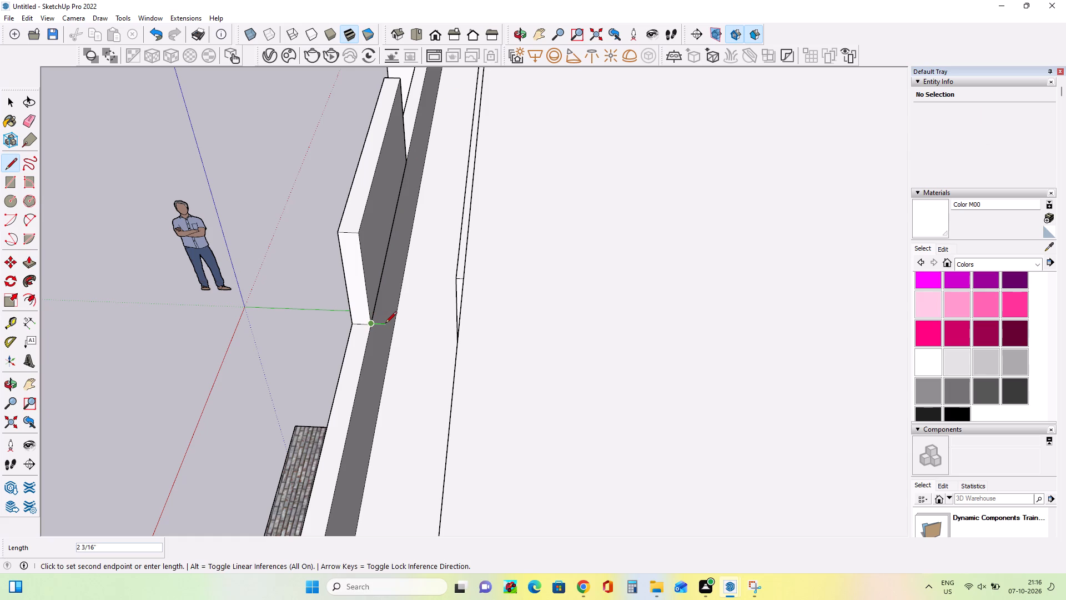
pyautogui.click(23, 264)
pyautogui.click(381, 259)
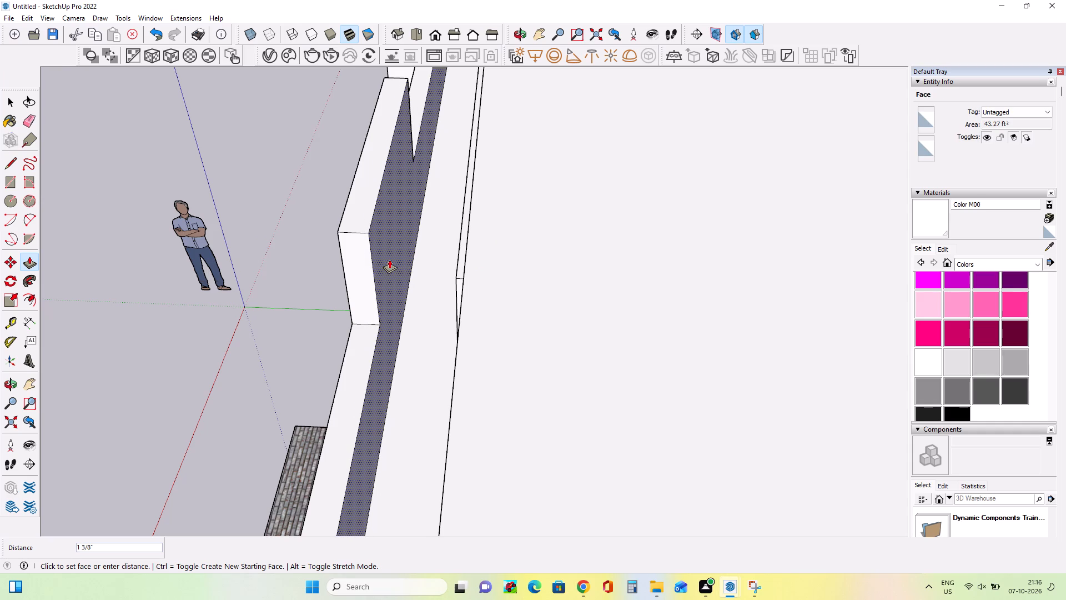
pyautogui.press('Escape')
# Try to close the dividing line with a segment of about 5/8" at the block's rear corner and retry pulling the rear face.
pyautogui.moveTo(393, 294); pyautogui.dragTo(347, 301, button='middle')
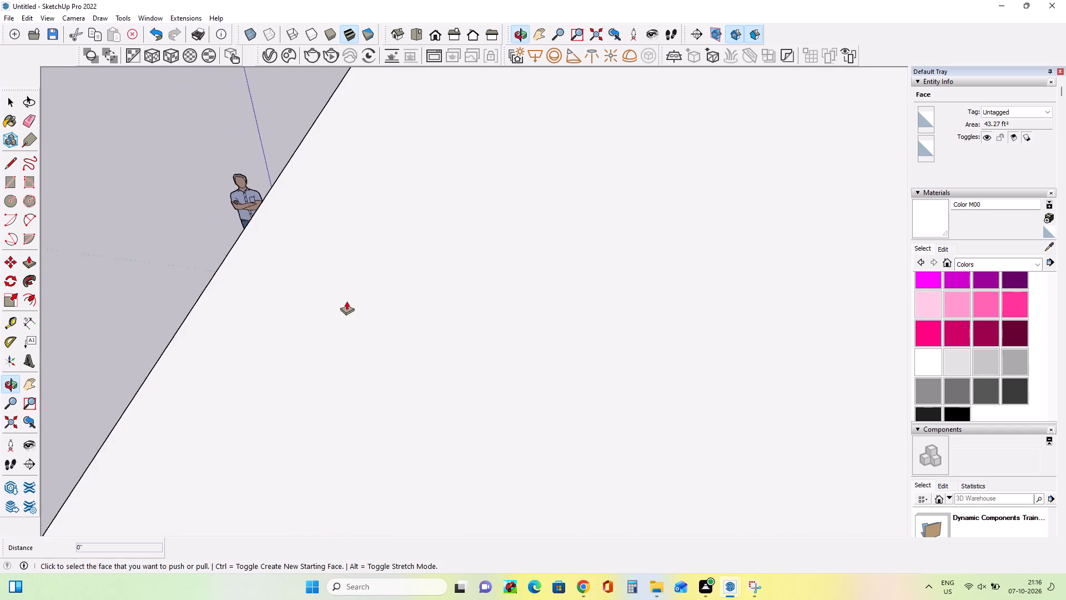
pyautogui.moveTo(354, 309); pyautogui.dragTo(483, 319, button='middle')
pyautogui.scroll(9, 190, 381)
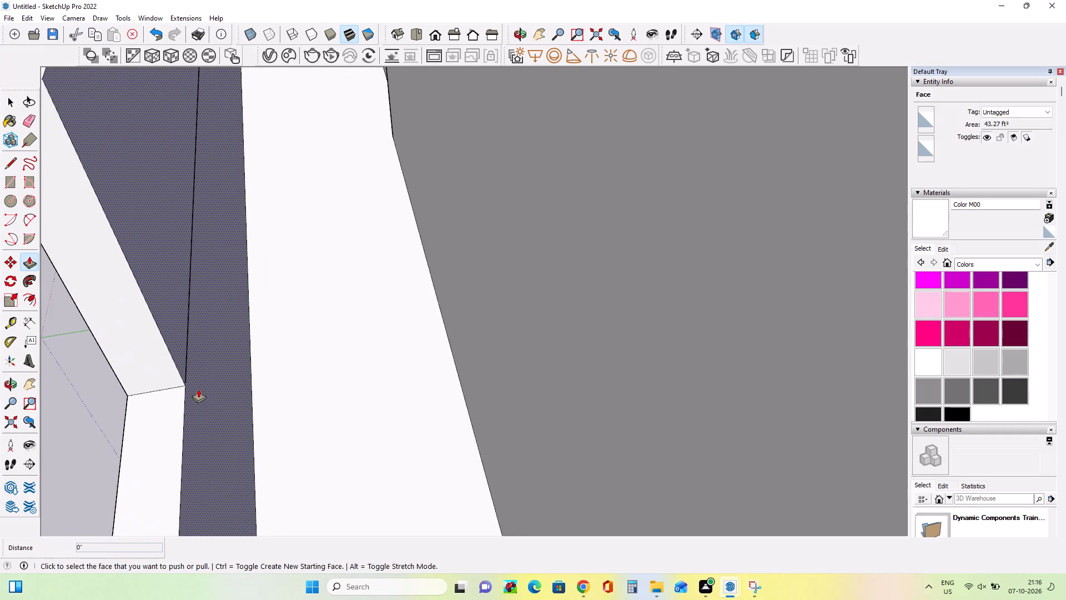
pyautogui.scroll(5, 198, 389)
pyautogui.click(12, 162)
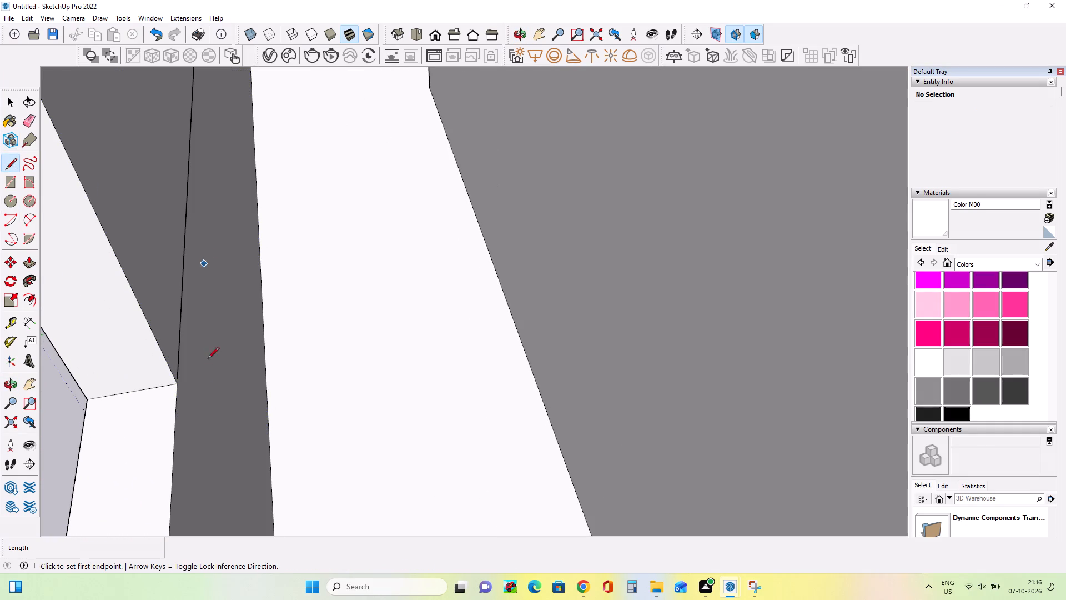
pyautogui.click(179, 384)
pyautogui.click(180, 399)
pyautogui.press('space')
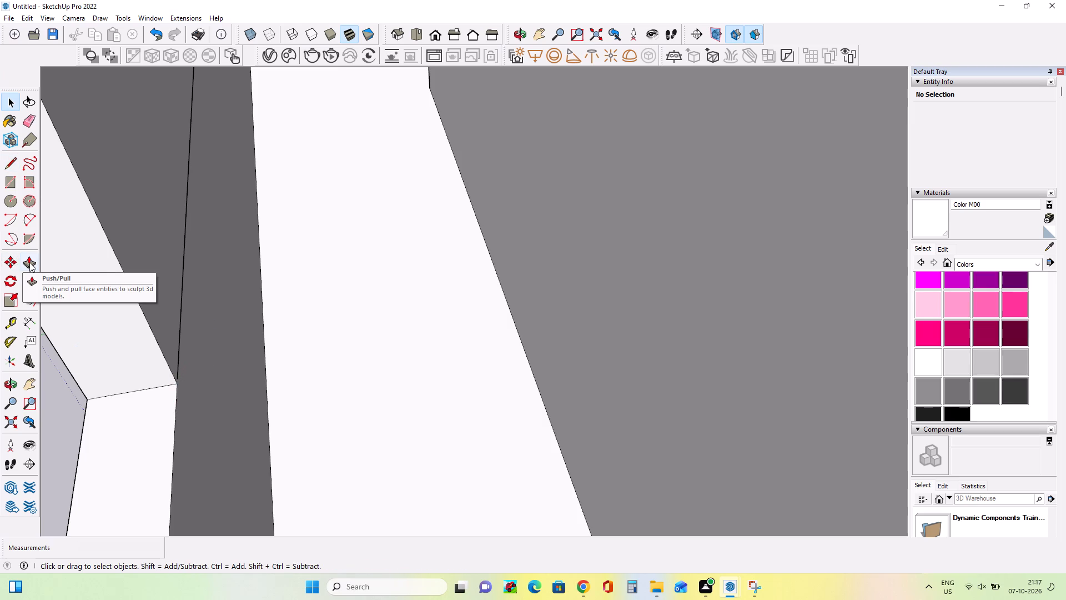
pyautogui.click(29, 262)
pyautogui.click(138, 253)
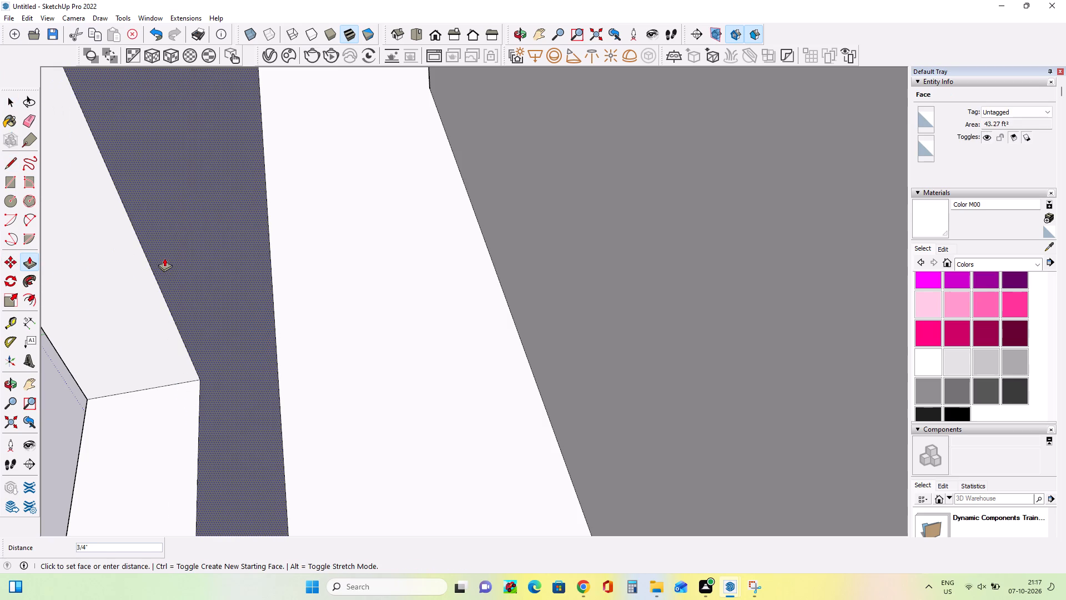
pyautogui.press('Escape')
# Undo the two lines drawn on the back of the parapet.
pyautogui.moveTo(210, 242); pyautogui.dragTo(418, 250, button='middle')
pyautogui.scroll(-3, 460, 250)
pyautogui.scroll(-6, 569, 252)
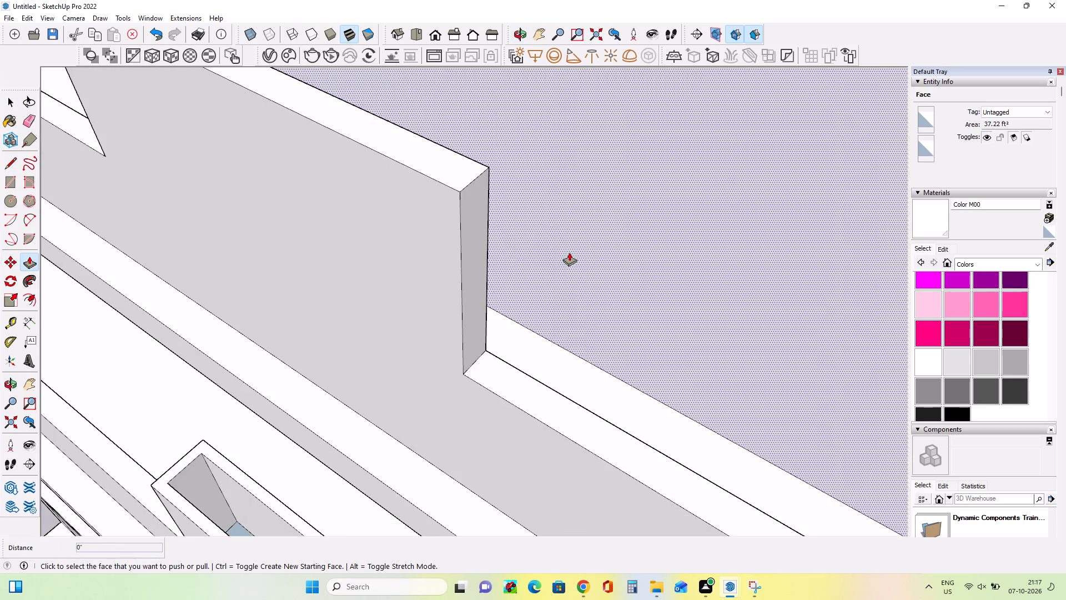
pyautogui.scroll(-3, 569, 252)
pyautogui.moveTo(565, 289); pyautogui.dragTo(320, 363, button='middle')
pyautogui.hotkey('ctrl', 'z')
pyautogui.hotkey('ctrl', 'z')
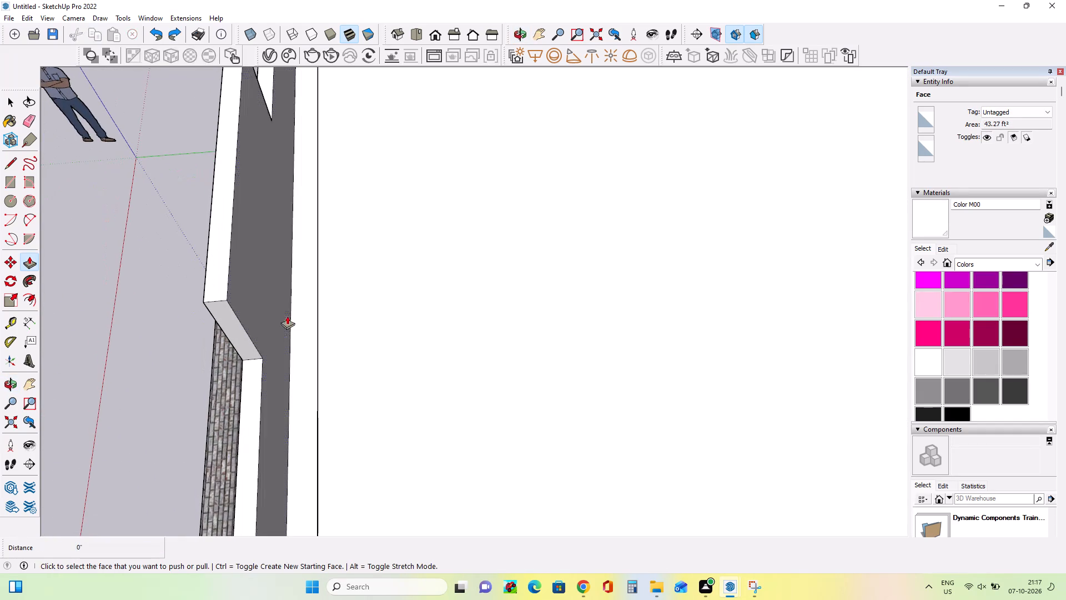
# Separate the raised block's rear face with a line along its base and pull that face about 3 9/16" toward the building.
pyautogui.click(11, 166)
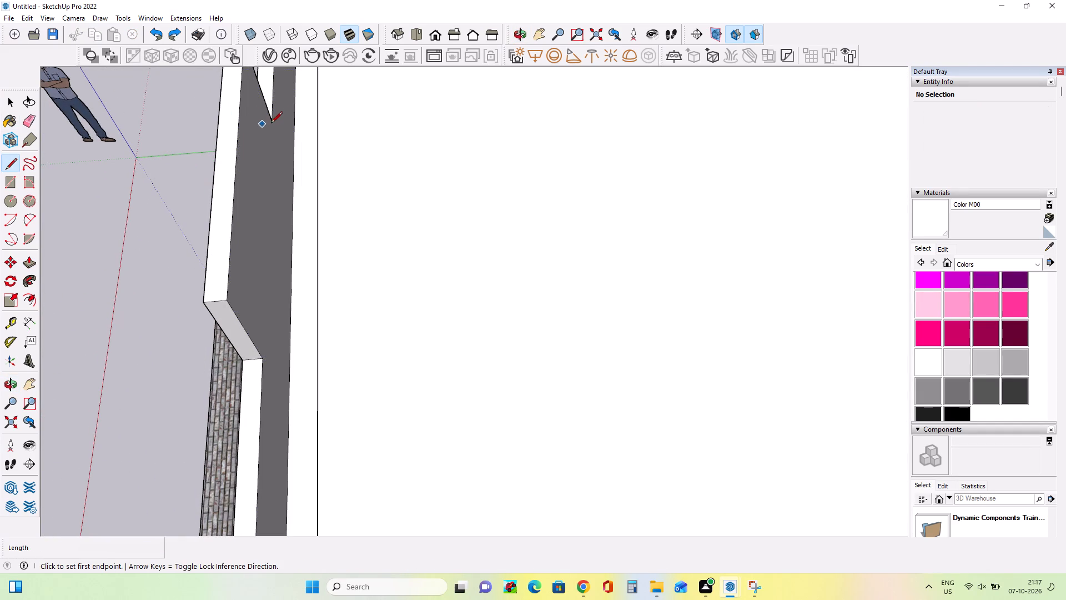
pyautogui.click(273, 119)
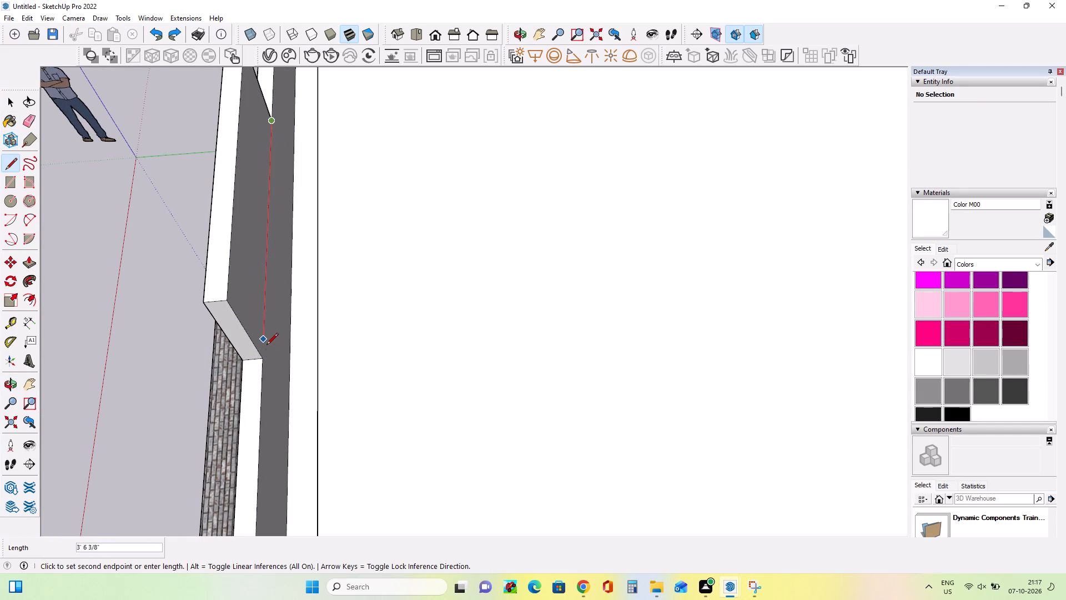
pyautogui.click(265, 356)
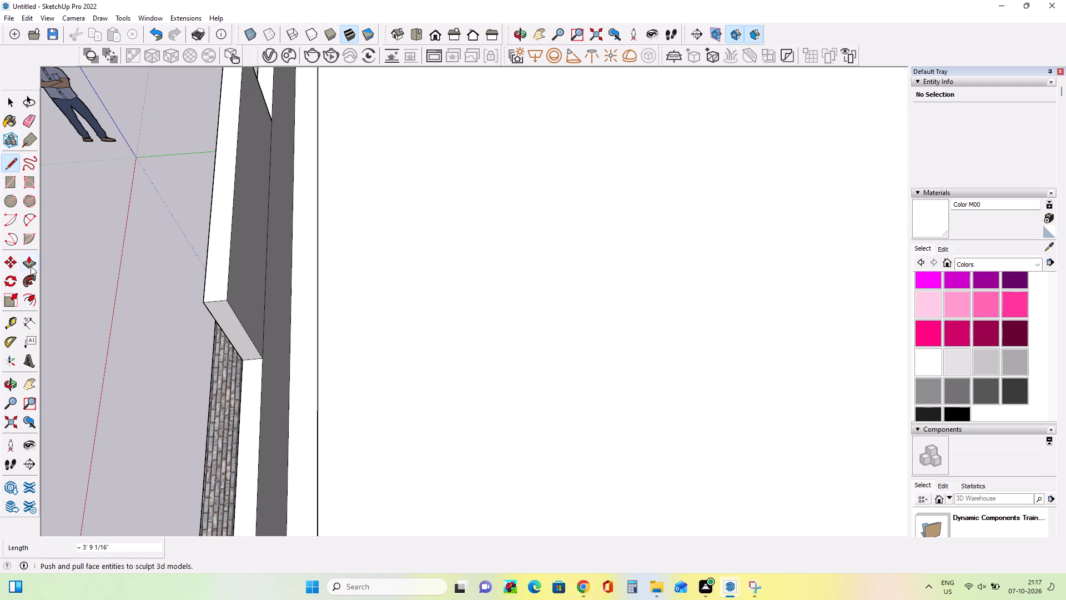
pyautogui.click(31, 266)
pyautogui.click(257, 254)
pyautogui.click(281, 253)
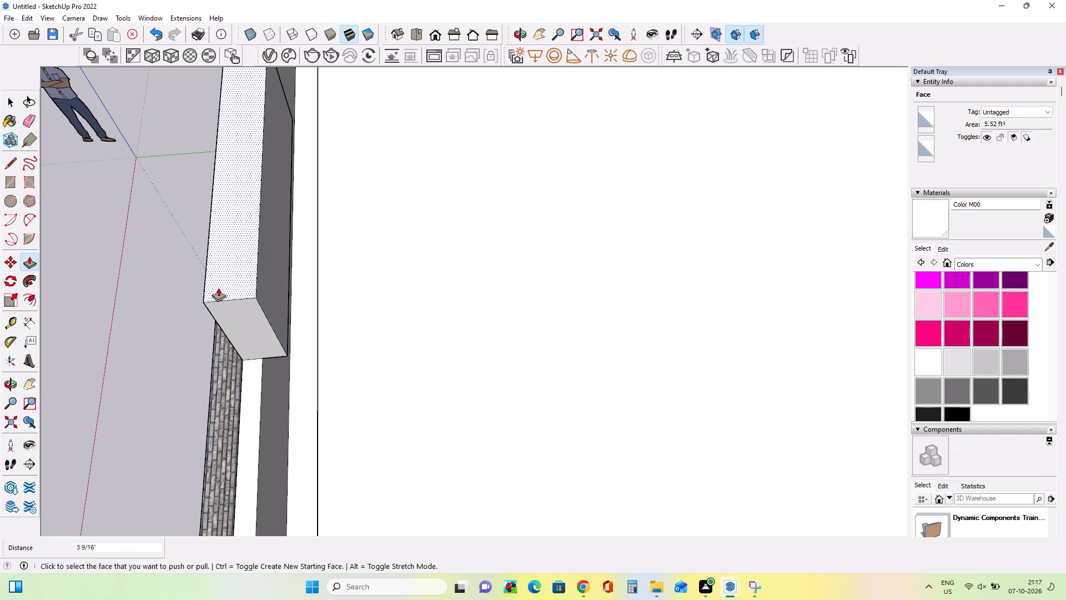
# Offset the outline of the thickened block's top face slightly inward to outline the planter opening.
pyautogui.moveTo(198, 301); pyautogui.dragTo(507, 215, button='middle')
pyautogui.scroll(-16, 507, 215)
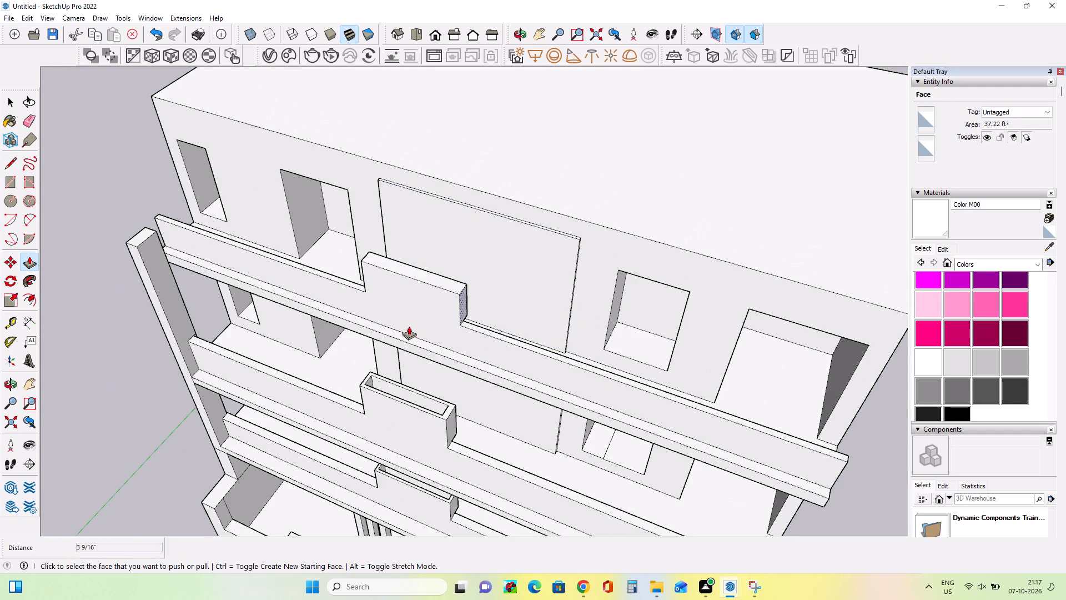
pyautogui.moveTo(399, 327); pyautogui.dragTo(556, 334, button='middle')
pyautogui.moveTo(479, 291); pyautogui.dragTo(512, 314, button='middle')
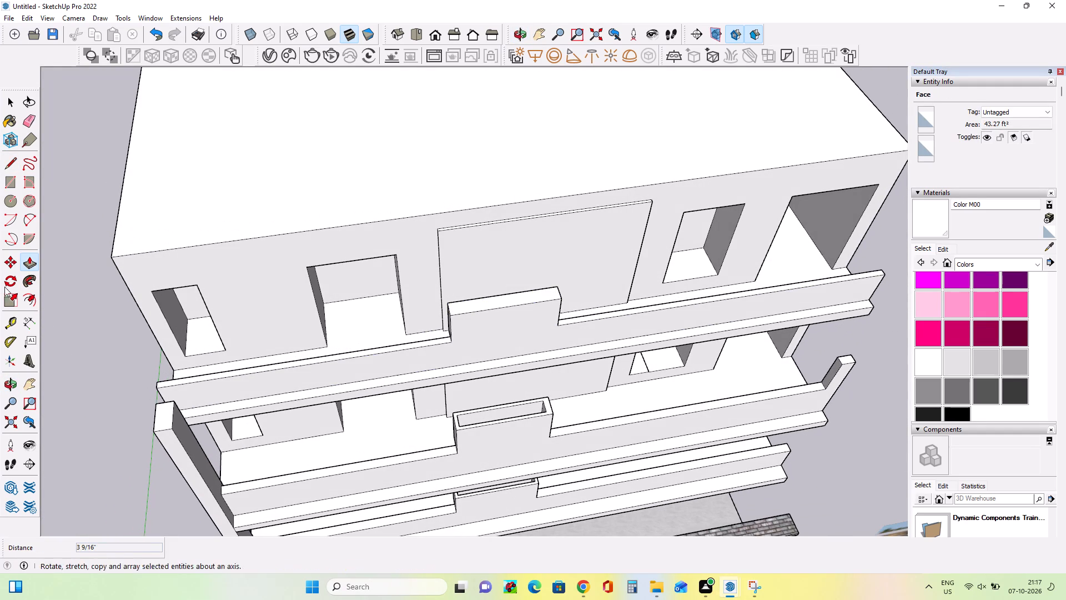
pyautogui.click(27, 296)
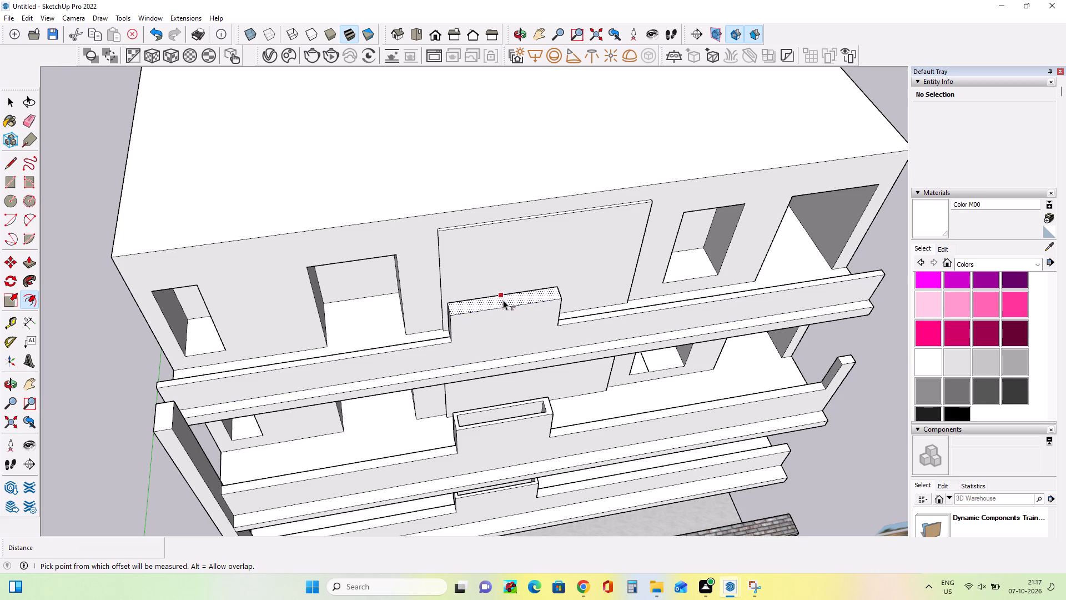
pyautogui.click(503, 303)
pyautogui.scroll(8, 504, 296)
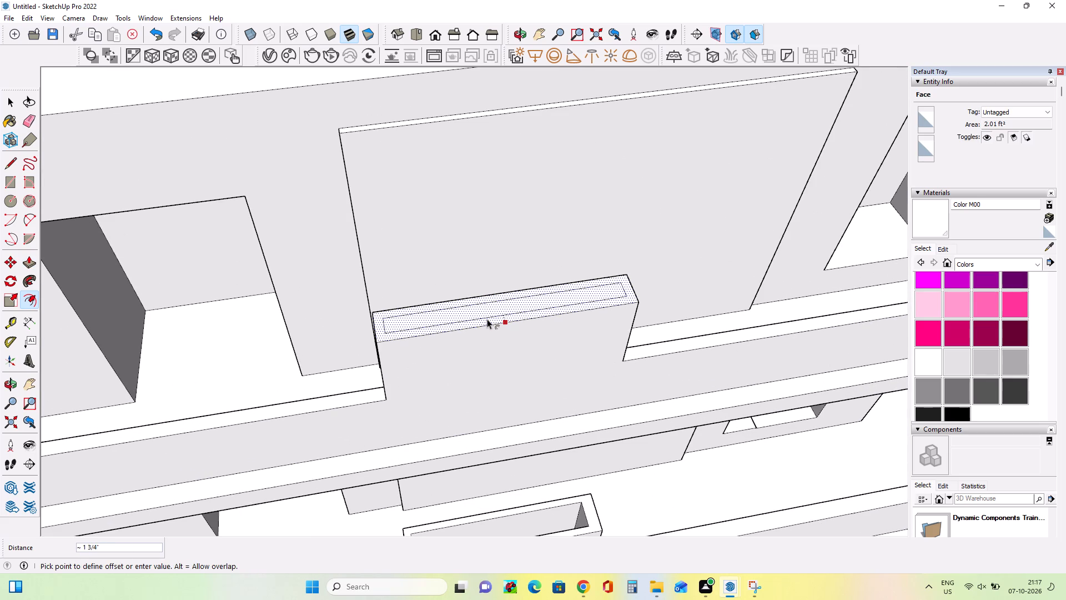
pyautogui.click(487, 322)
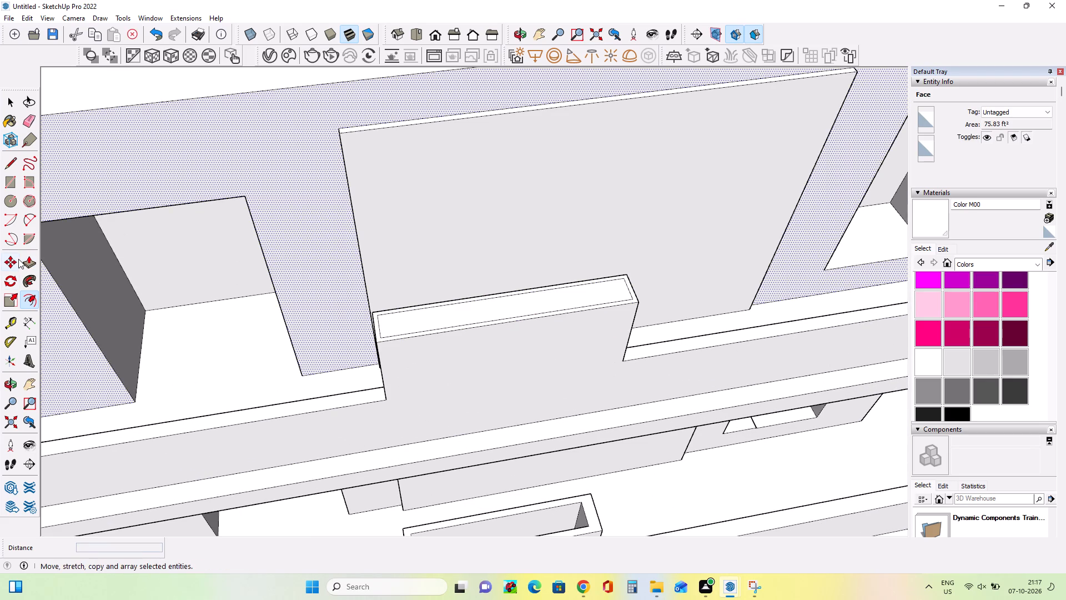
# Push the outlined opening in the top-storey planter block down about 2 1/8" to hollow it.
pyautogui.click(25, 266)
pyautogui.click(484, 312)
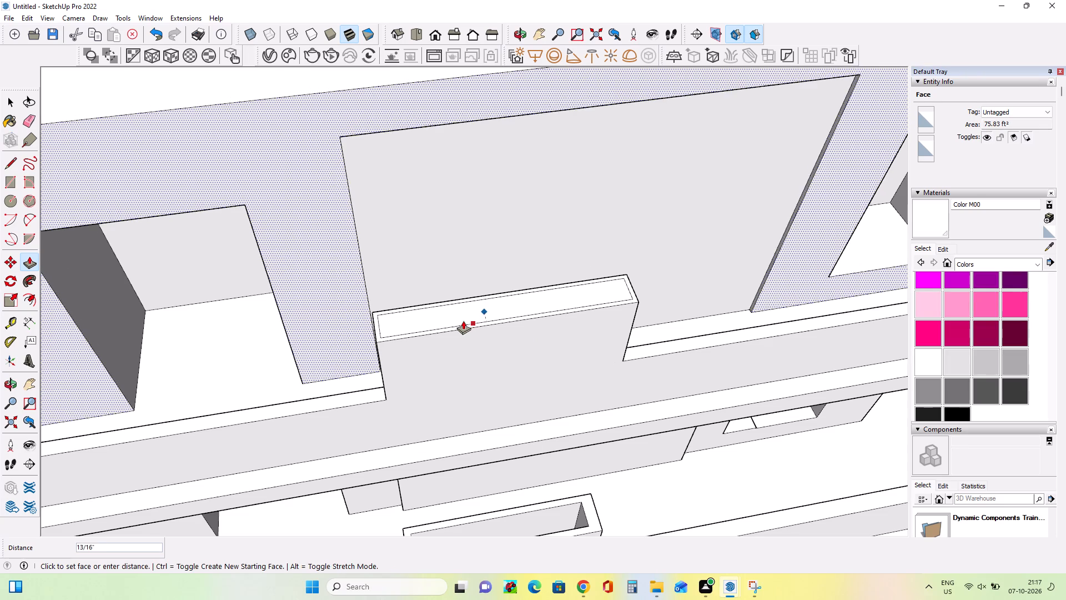
pyautogui.press('Escape')
pyautogui.click(477, 312)
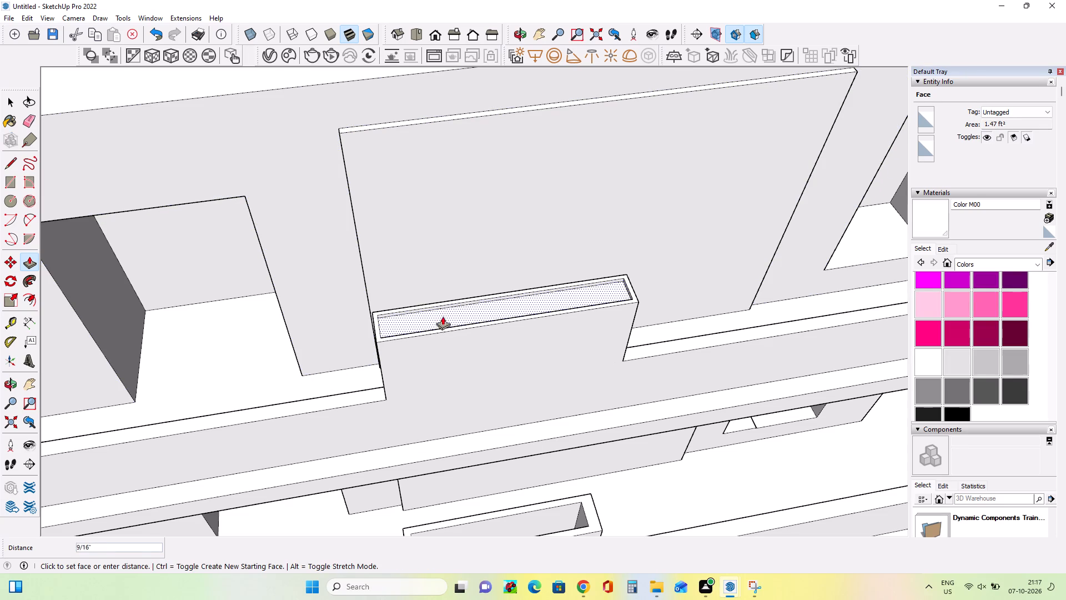
pyautogui.click(456, 320)
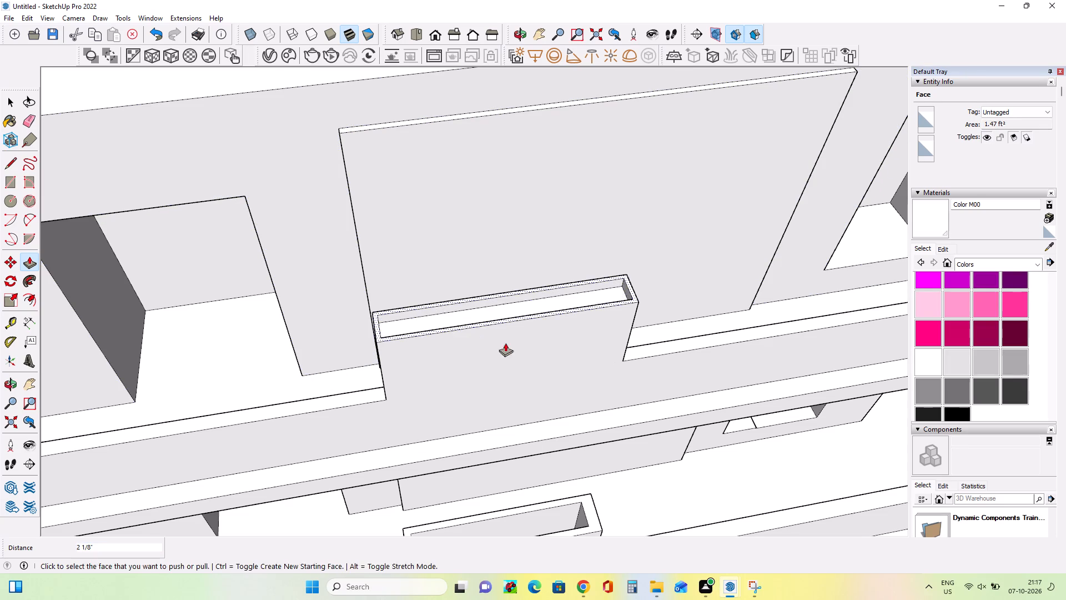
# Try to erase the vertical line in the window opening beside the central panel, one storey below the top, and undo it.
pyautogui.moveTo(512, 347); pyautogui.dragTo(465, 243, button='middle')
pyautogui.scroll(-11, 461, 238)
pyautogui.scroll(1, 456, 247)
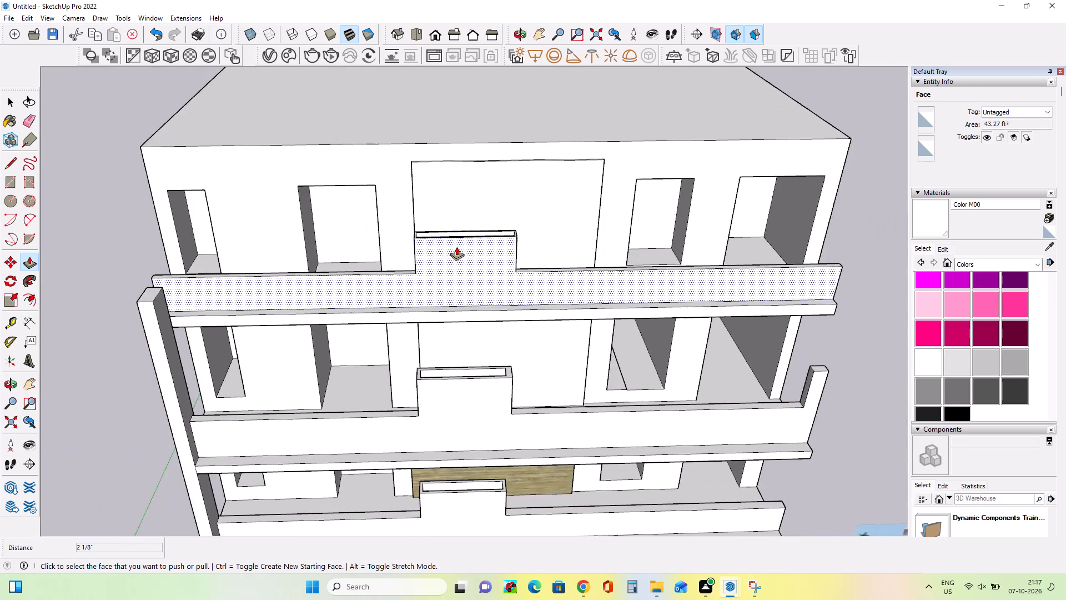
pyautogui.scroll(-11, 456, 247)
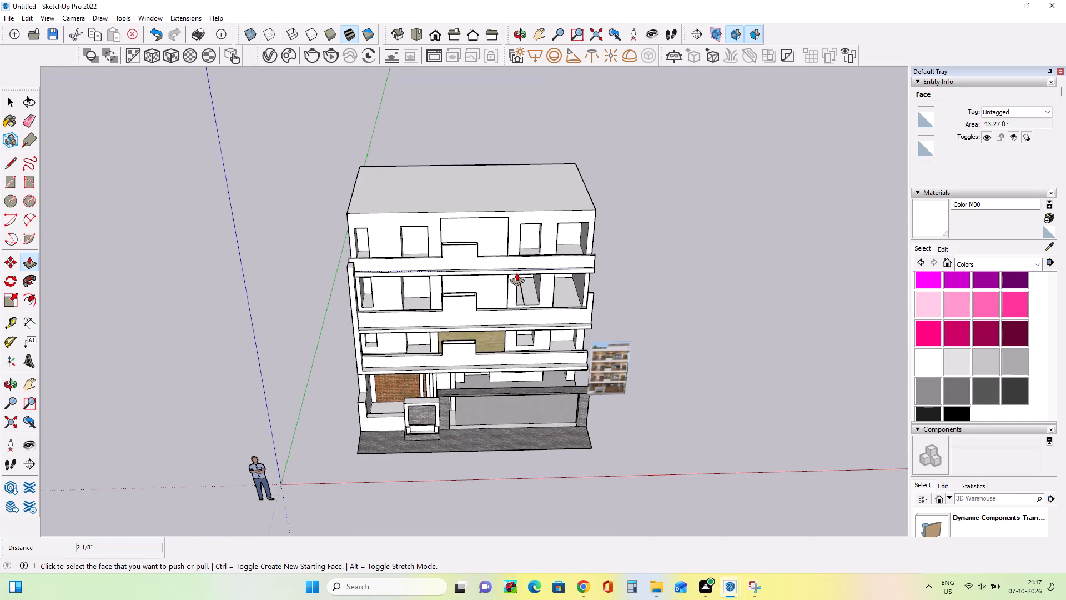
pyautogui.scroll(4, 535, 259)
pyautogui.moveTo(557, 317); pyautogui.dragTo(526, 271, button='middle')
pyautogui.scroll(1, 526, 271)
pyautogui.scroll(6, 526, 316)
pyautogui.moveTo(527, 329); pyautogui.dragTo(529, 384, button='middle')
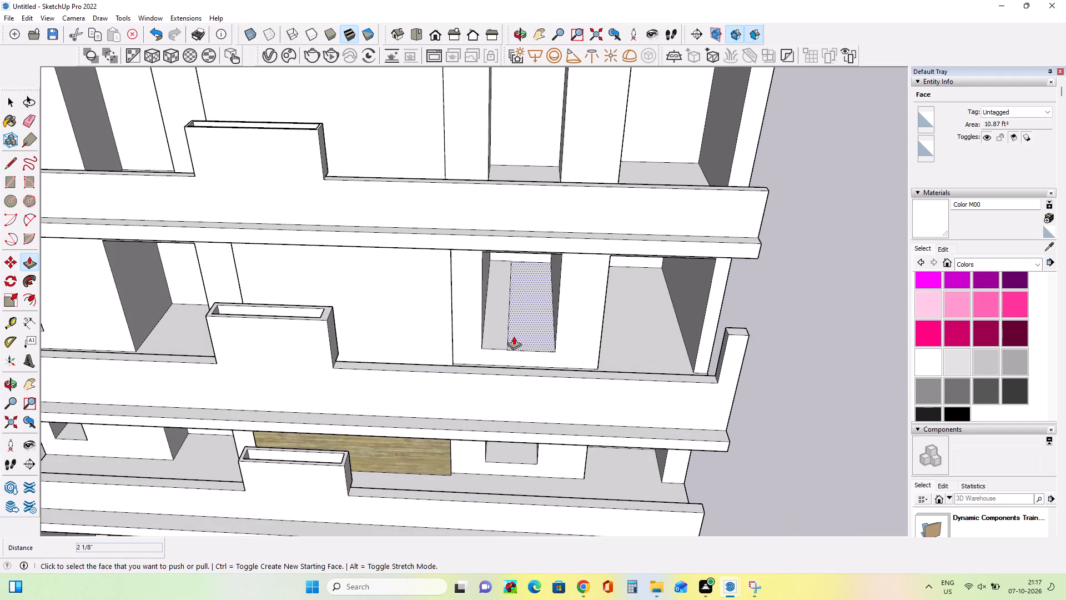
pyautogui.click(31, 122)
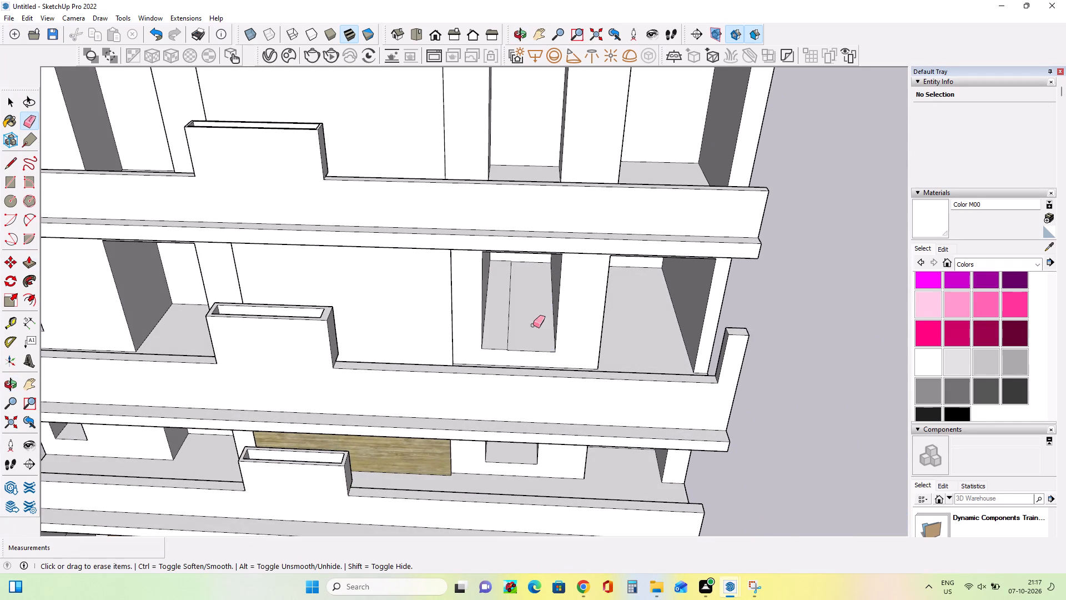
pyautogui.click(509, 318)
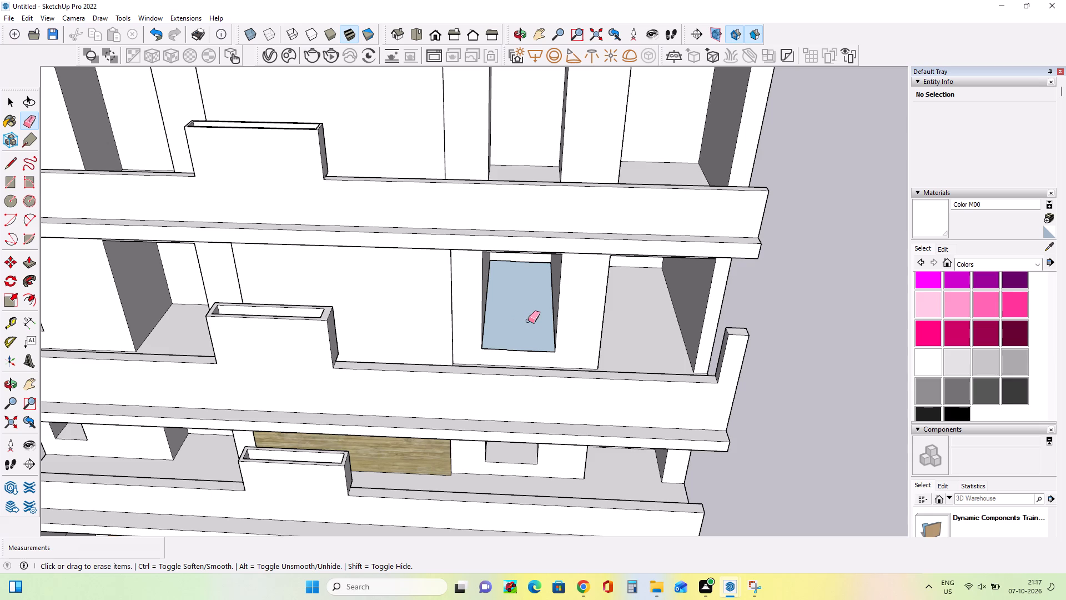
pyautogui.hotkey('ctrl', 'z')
# Push the wider back face of that window opening about 5/16" level with the adjoining strip and erase their dividing line.
pyautogui.moveTo(519, 324); pyautogui.dragTo(523, 333, button='middle')
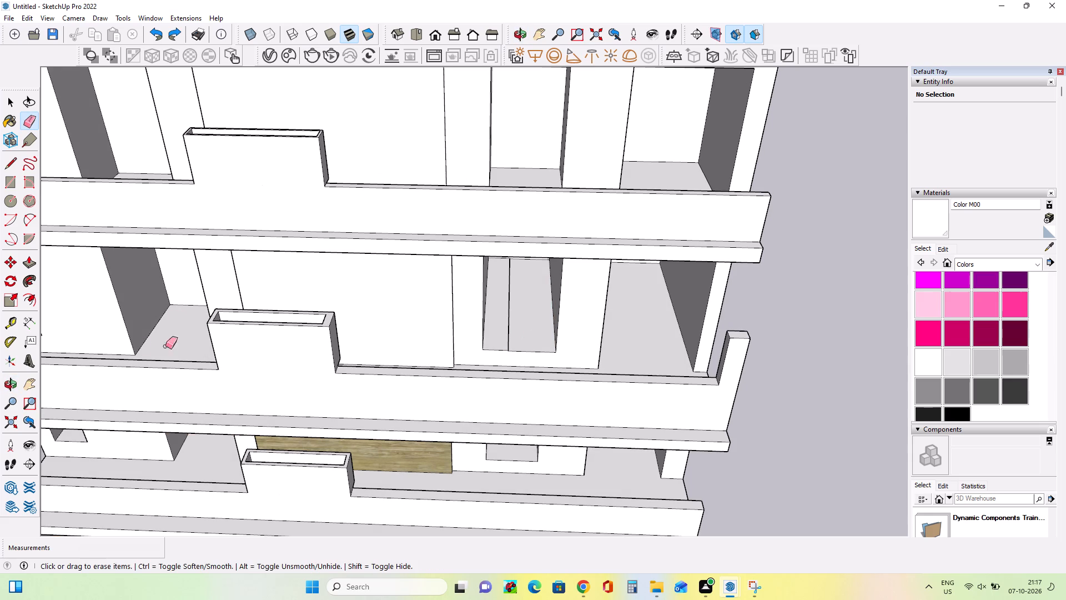
pyautogui.click(31, 264)
pyautogui.click(530, 313)
pyautogui.click(495, 306)
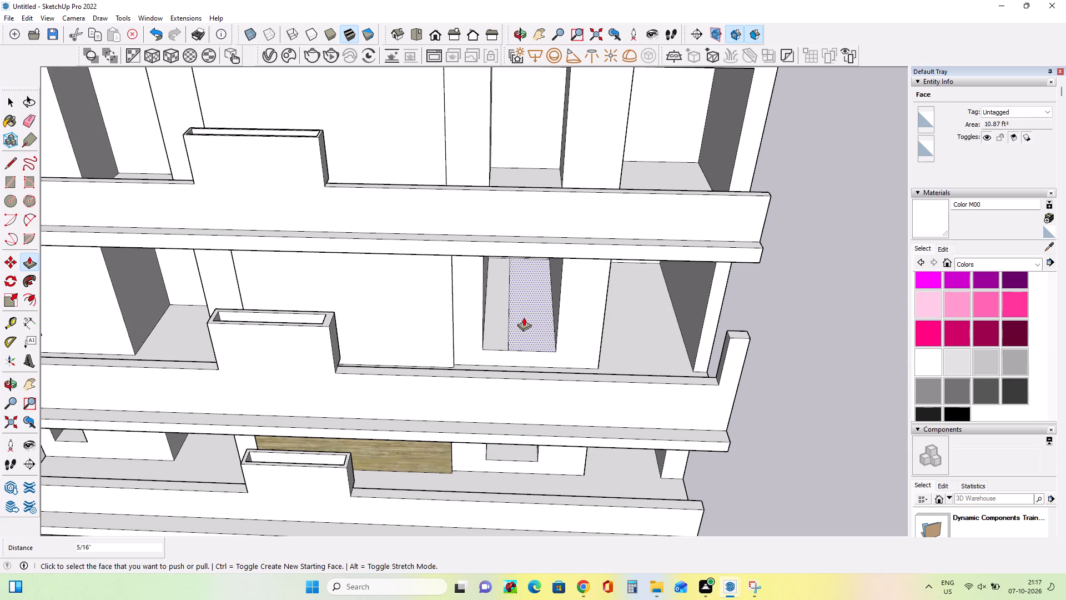
pyautogui.click(36, 117)
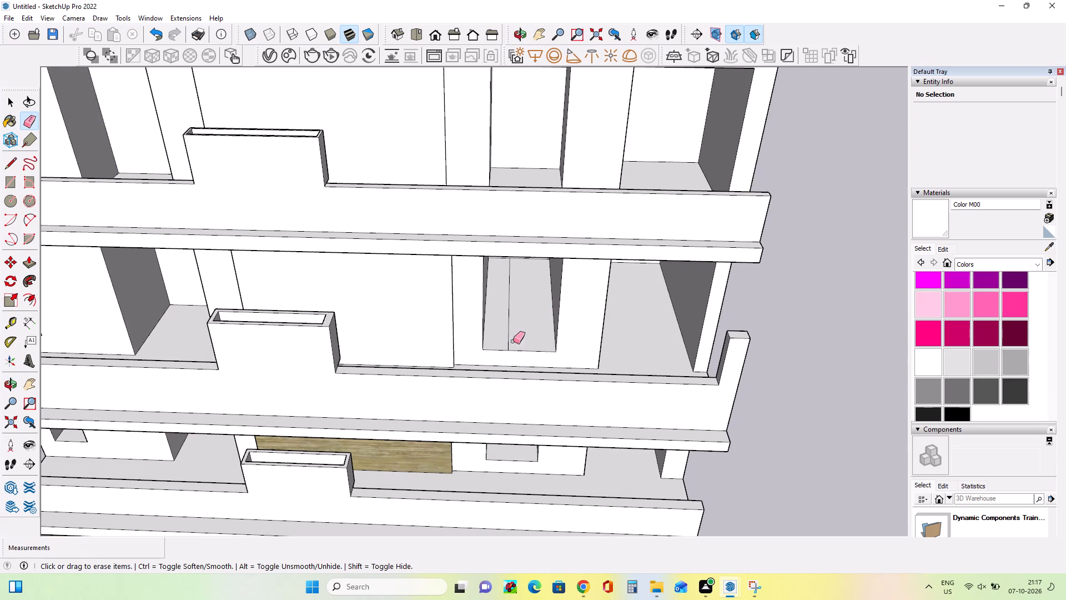
pyautogui.click(510, 335)
# Examine the reference image beside the building and compare its upper storeys and roof with the modelled facade.
pyautogui.scroll(-12, 529, 324)
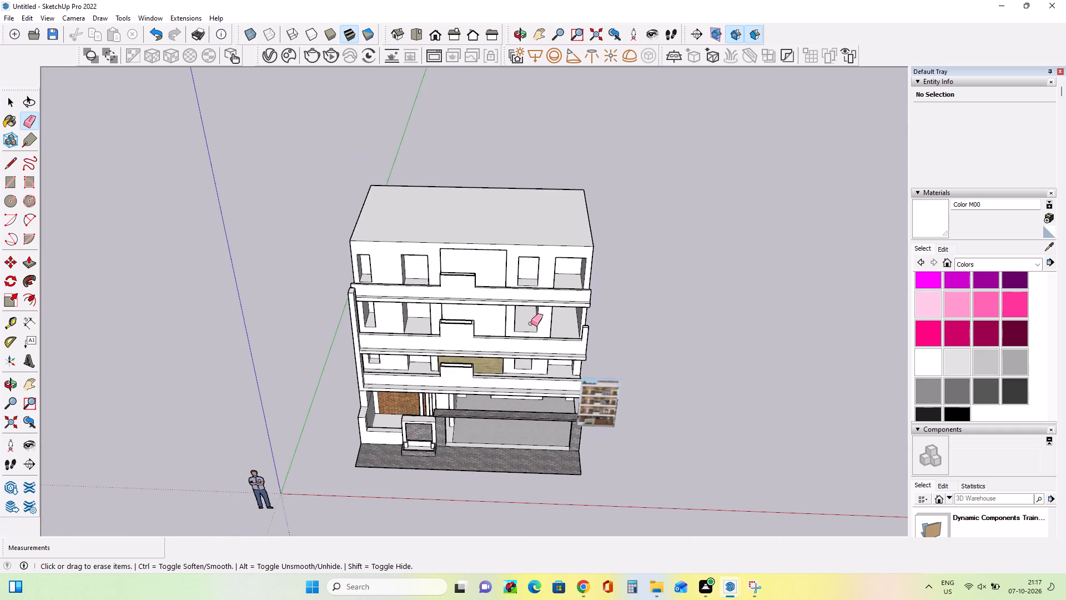
pyautogui.moveTo(552, 378); pyautogui.dragTo(571, 247, button='middle')
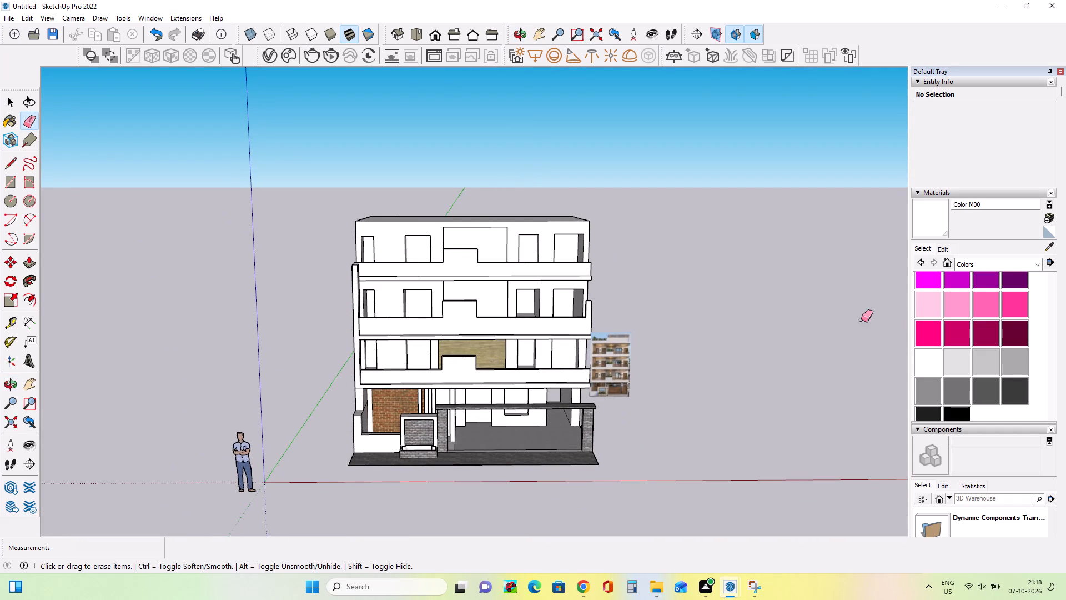
pyautogui.scroll(11, 590, 363)
pyautogui.scroll(-1, 611, 362)
pyautogui.scroll(8, 611, 362)
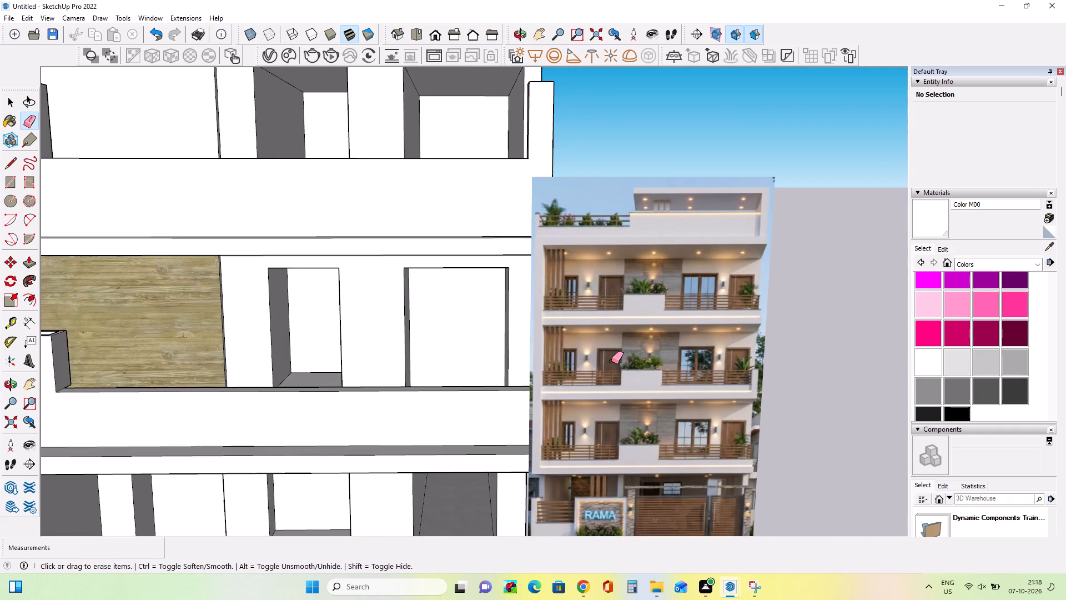
pyautogui.scroll(-4, 666, 348)
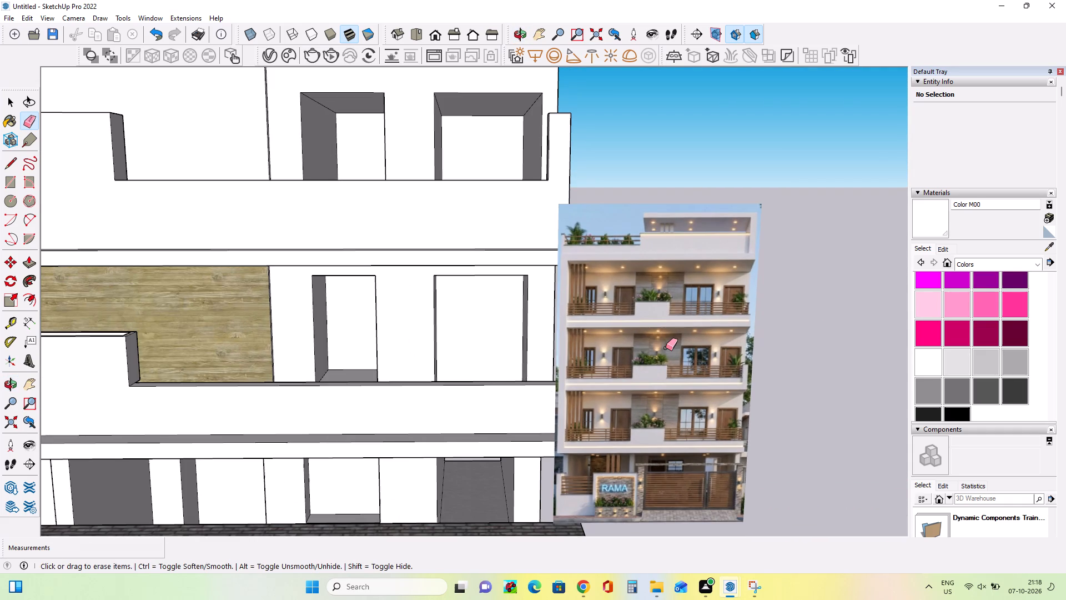
pyautogui.scroll(-13, 666, 348)
pyautogui.moveTo(675, 332); pyautogui.dragTo(682, 347, button='middle')
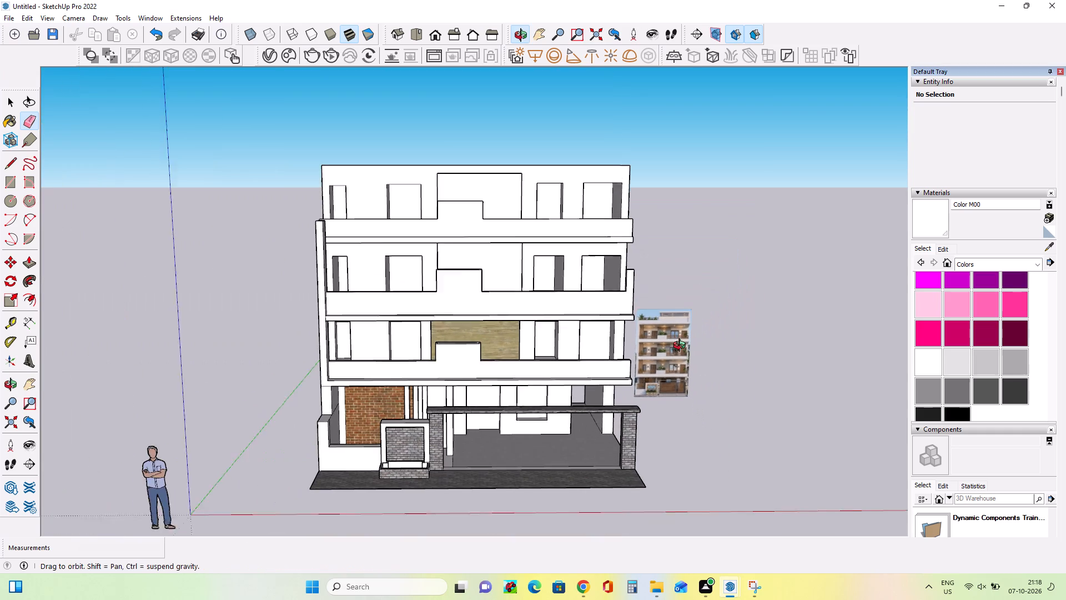
pyautogui.moveTo(682, 347); pyautogui.dragTo(698, 392, button='middle')
pyautogui.scroll(-1, 695, 388)
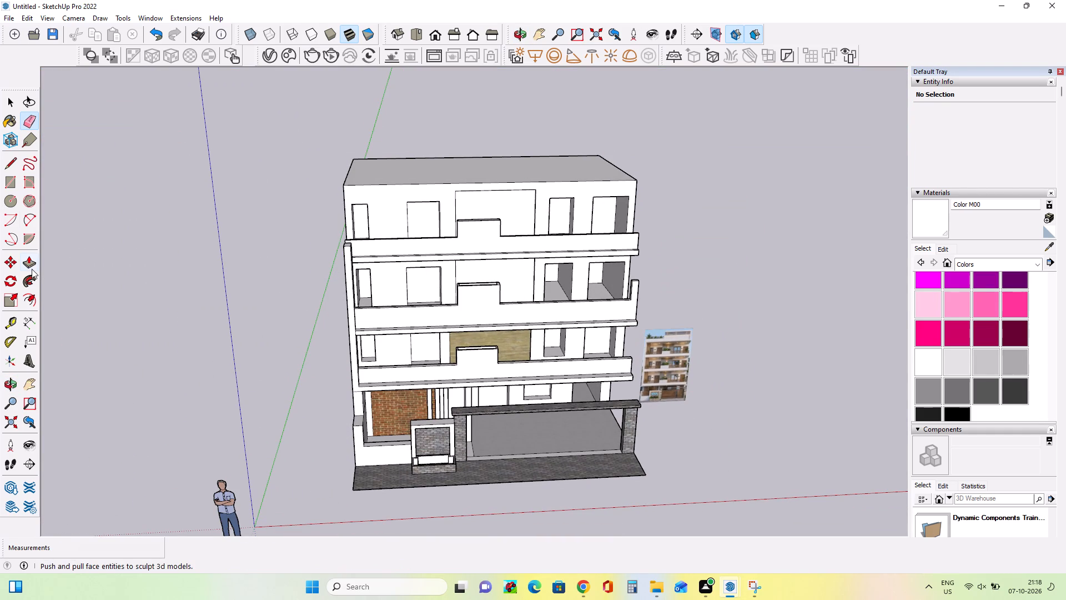
# Pull the building's roof face up about 1' 6 1/8" to raise the top storey.
pyautogui.click(31, 266)
pyautogui.click(499, 167)
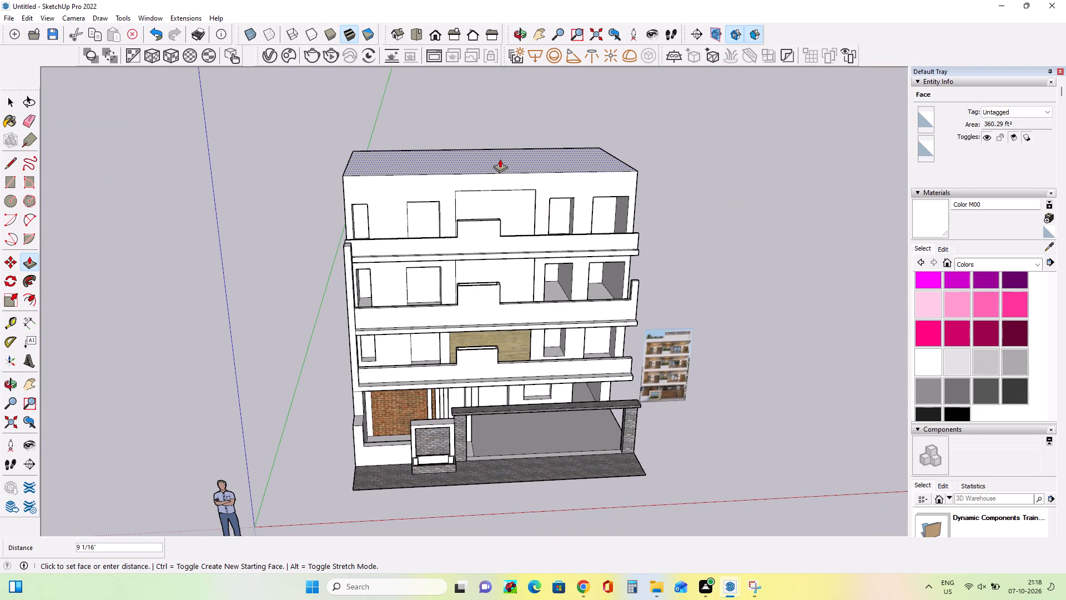
pyautogui.click(502, 152)
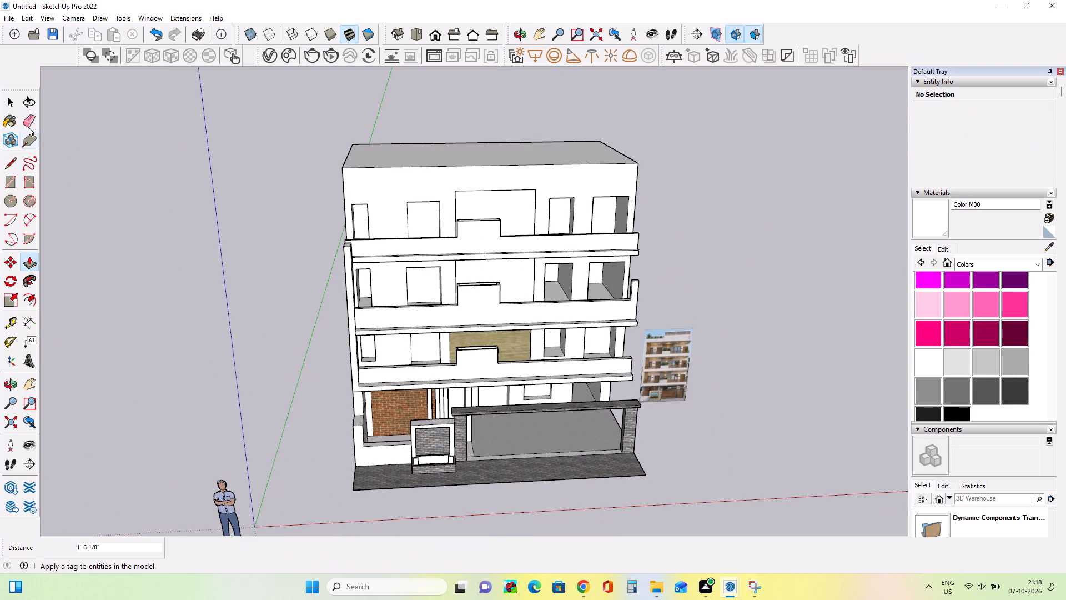
pyautogui.click(29, 263)
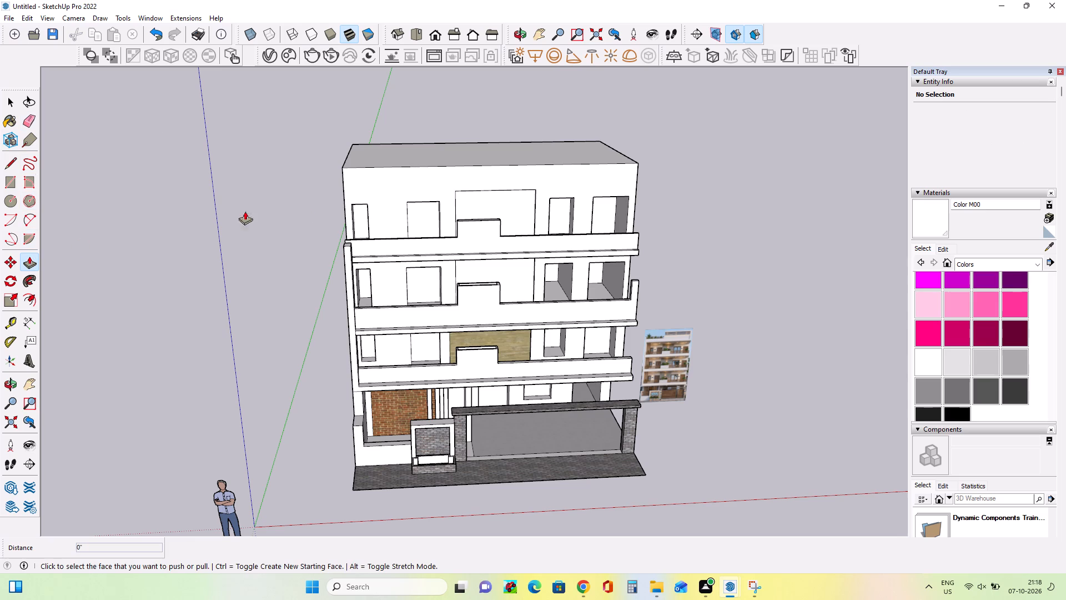
# Push the roof face back down about 5 15/16".
pyautogui.click(13, 182)
pyautogui.scroll(3, 396, 185)
pyautogui.moveTo(391, 187); pyautogui.dragTo(409, 236, button='middle')
pyautogui.moveTo(409, 235); pyautogui.dragTo(403, 211, button='middle')
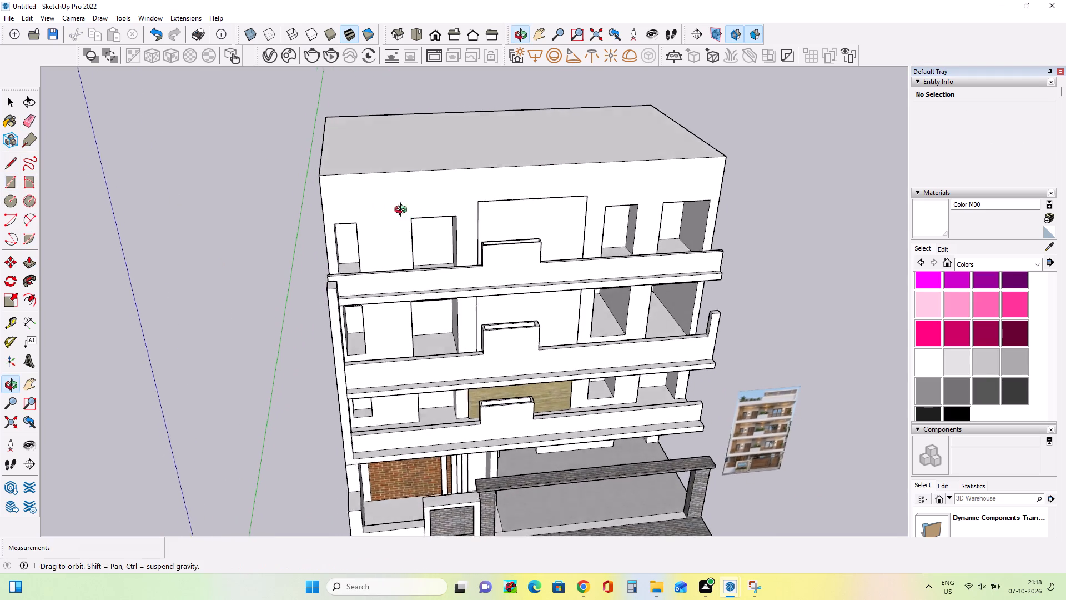
pyautogui.moveTo(403, 211); pyautogui.dragTo(391, 107, button='middle')
pyautogui.moveTo(436, 296); pyautogui.dragTo(427, 331, button='middle')
pyautogui.moveTo(455, 224); pyautogui.dragTo(474, 322, button='middle')
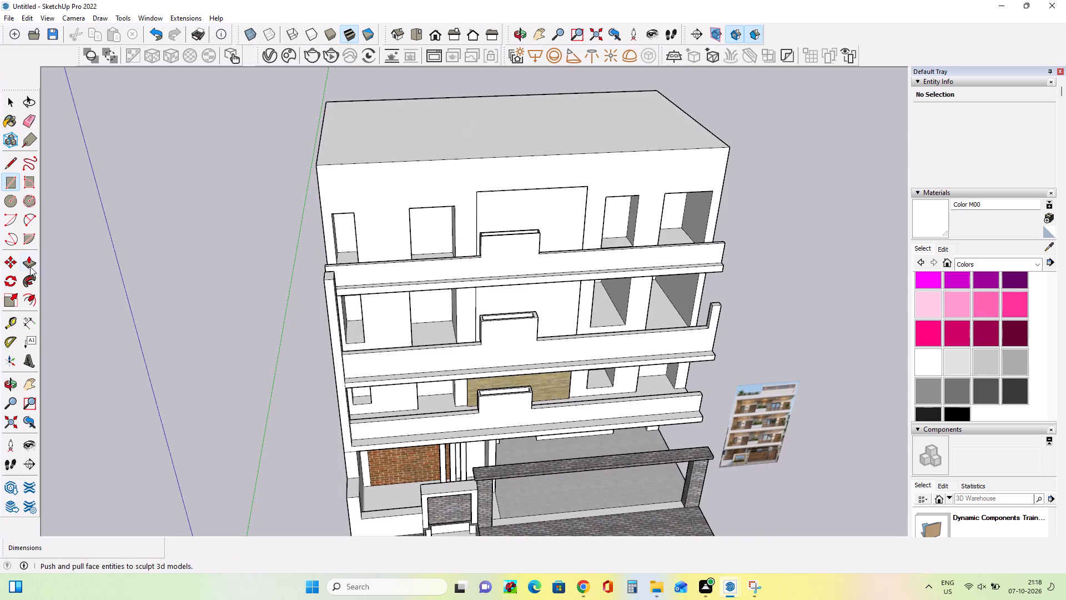
pyautogui.click(30, 262)
pyautogui.click(440, 137)
pyautogui.click(443, 144)
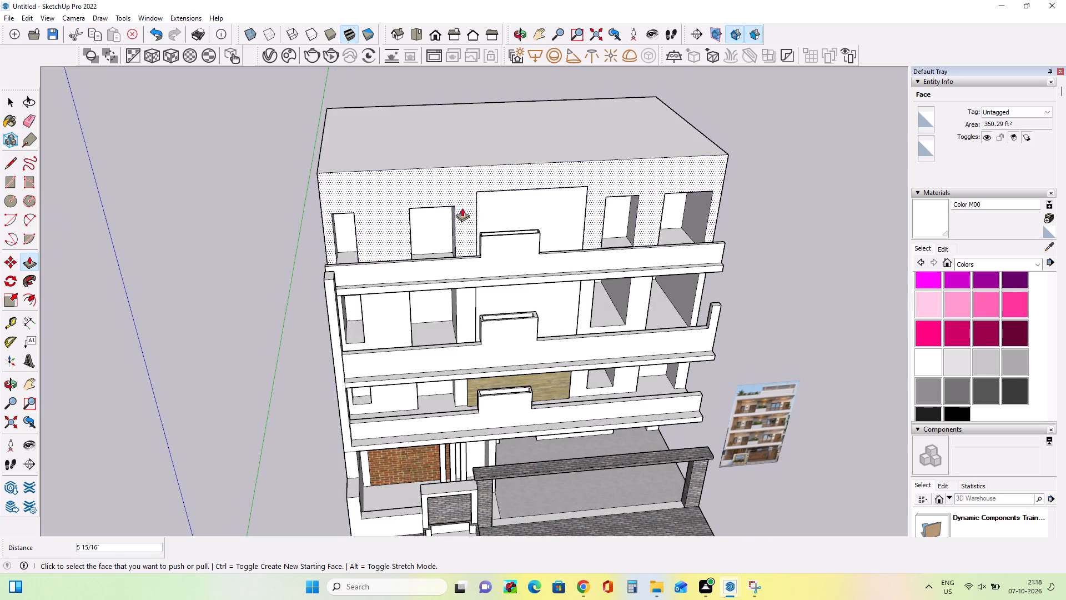
# Pull the thin top face of the top storey's central panel up about 1' 8 3/16" to the roof edge.
pyautogui.moveTo(481, 223); pyautogui.dragTo(486, 202, button='middle')
pyautogui.moveTo(510, 194); pyautogui.dragTo(525, 246, button='middle')
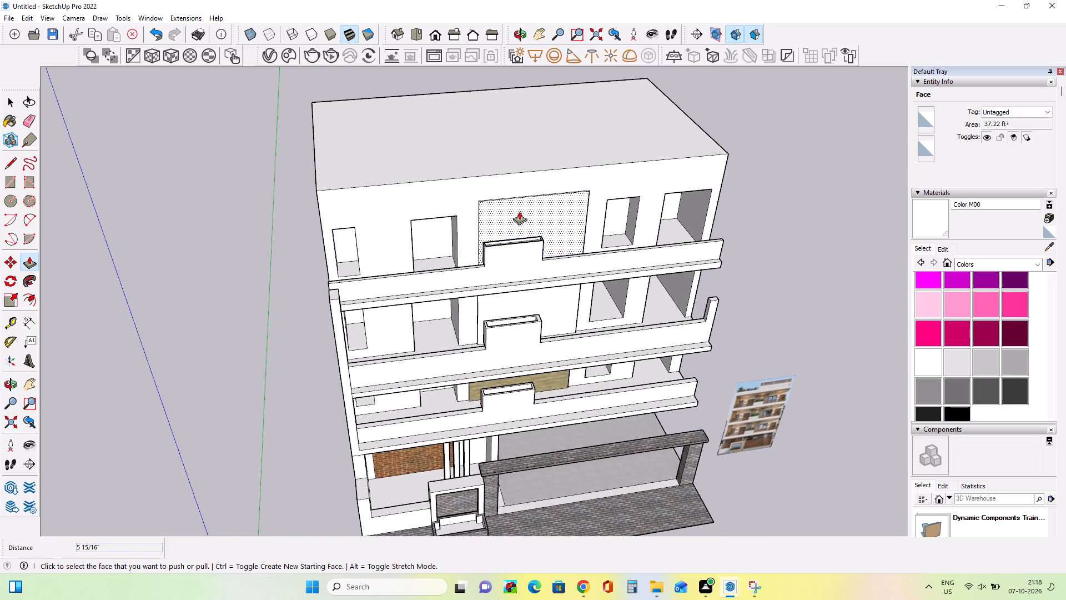
pyautogui.scroll(4, 519, 201)
pyautogui.moveTo(520, 207); pyautogui.dragTo(531, 247, button='middle')
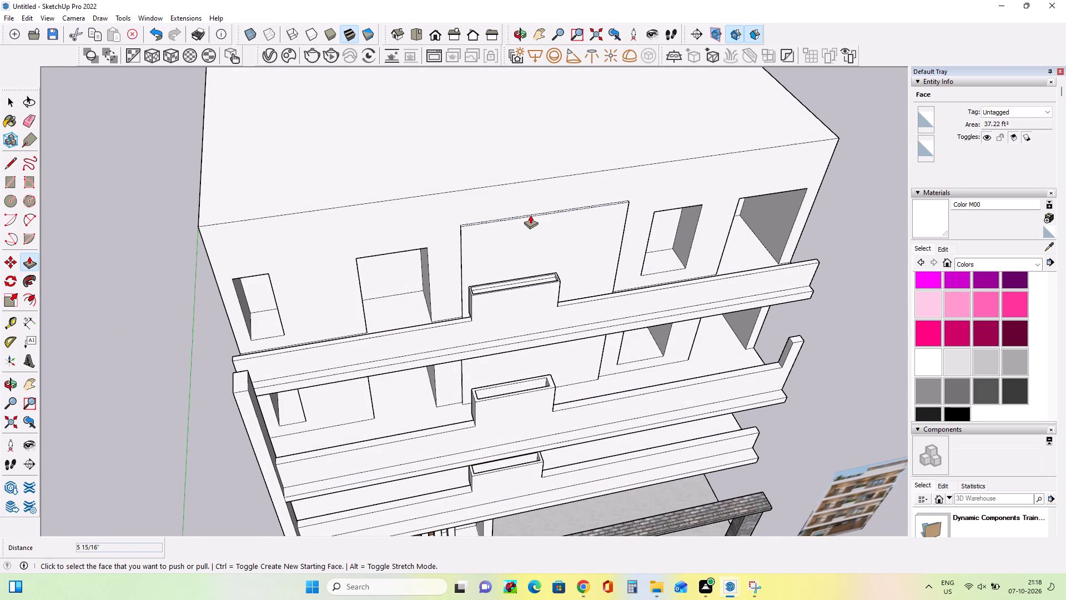
pyautogui.click(530, 215)
pyautogui.click(527, 181)
# Push the roof face down a further 5 3/4" or so.
pyautogui.moveTo(562, 258); pyautogui.dragTo(475, 169, button='middle')
pyautogui.scroll(-2, 507, 196)
pyautogui.moveTo(515, 249); pyautogui.dragTo(517, 236, button='middle')
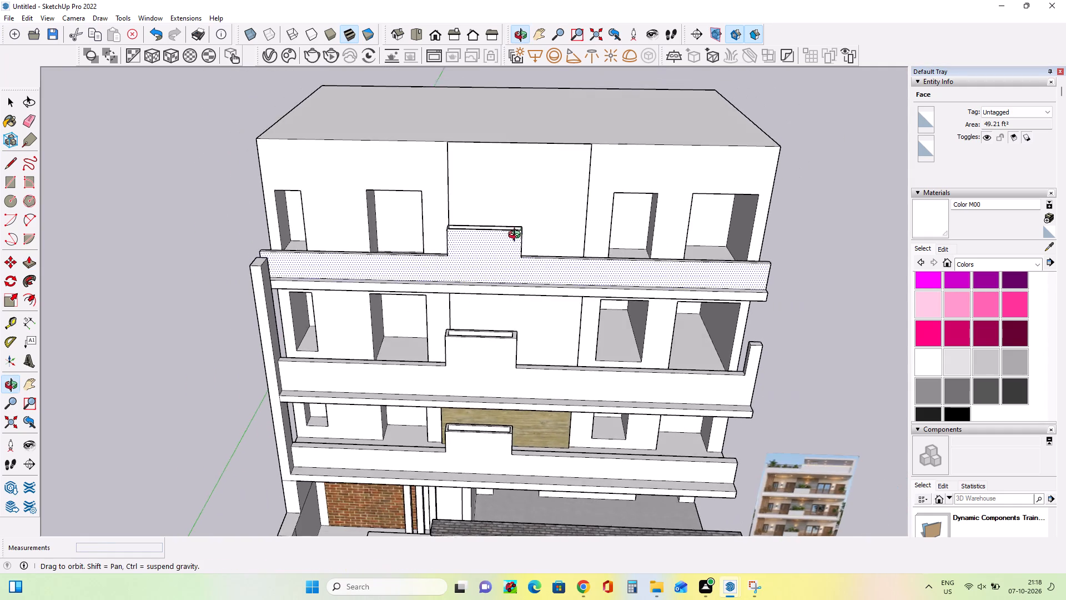
pyautogui.moveTo(517, 236); pyautogui.dragTo(544, 175, button='middle')
pyautogui.scroll(-3, 544, 178)
pyautogui.moveTo(548, 182); pyautogui.dragTo(578, 311, button='middle')
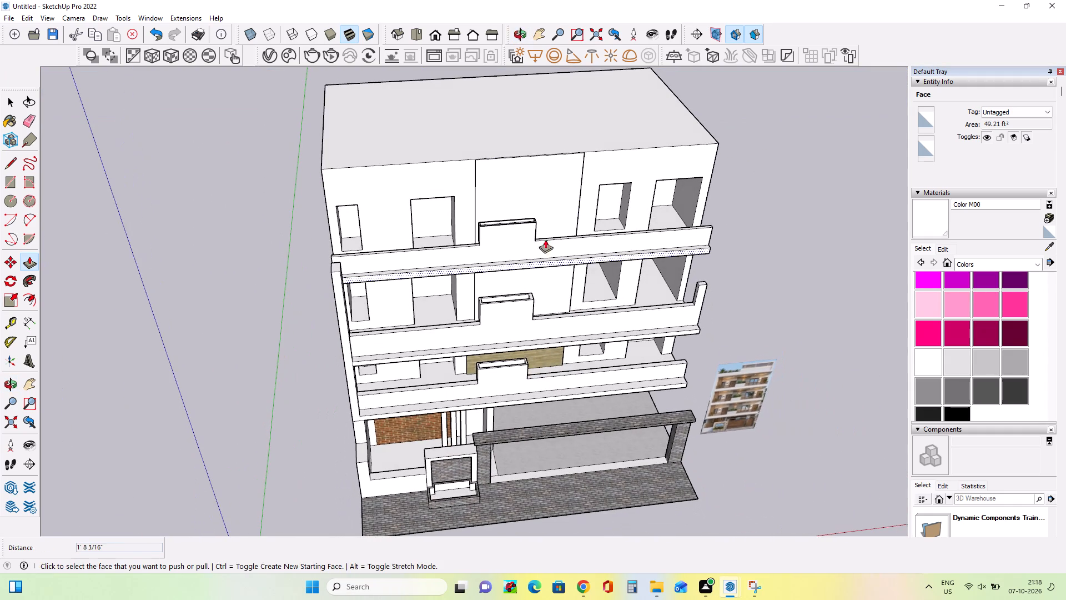
pyautogui.click(537, 146)
pyautogui.click(537, 152)
# Push the central panel's top face down level with the roof's front edge.
pyautogui.moveTo(471, 174); pyautogui.dragTo(475, 184, button='middle')
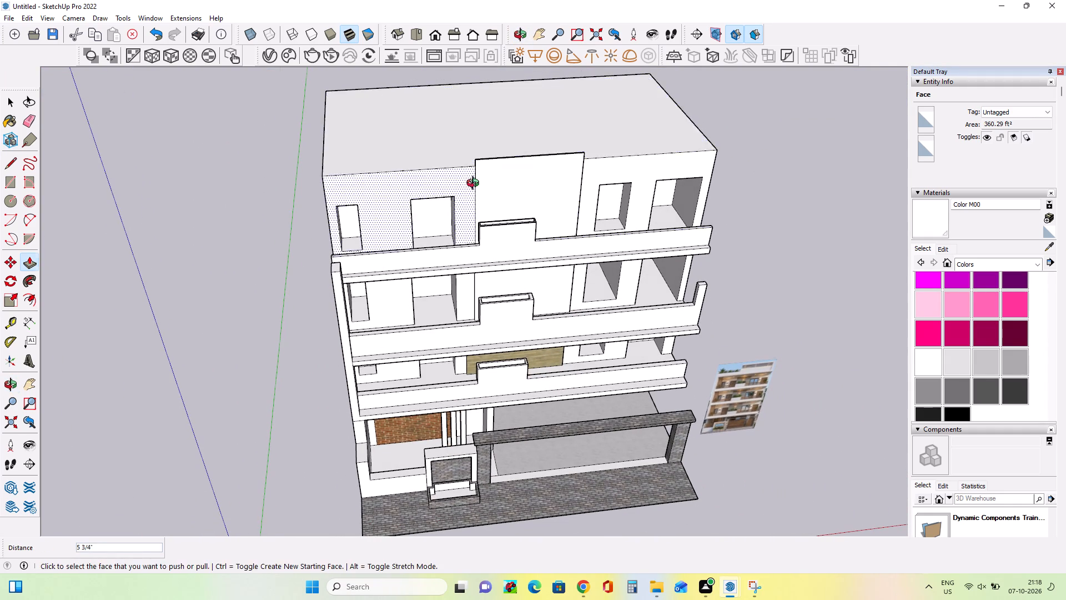
pyautogui.moveTo(475, 184); pyautogui.dragTo(519, 256, button='middle')
pyautogui.scroll(10, 495, 182)
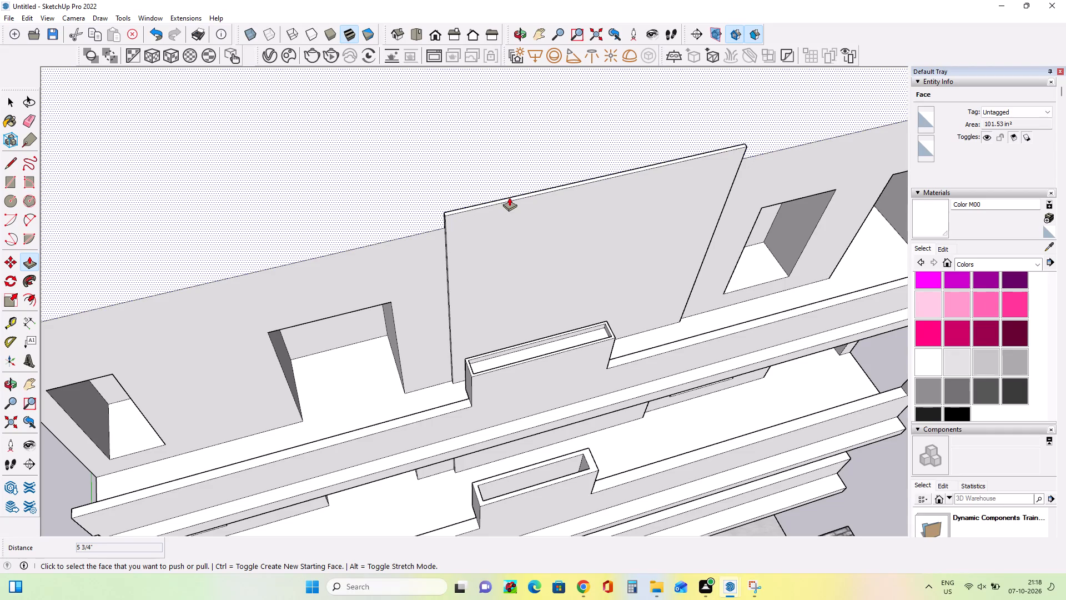
pyautogui.click(510, 200)
pyautogui.click(393, 229)
# Draw a rectangular strip about 7 3/4" by 9' 8 7/16" along the top-storey wall's upper edge, from the building corner to the central panel.
pyautogui.moveTo(470, 271); pyautogui.dragTo(460, 253, button='middle')
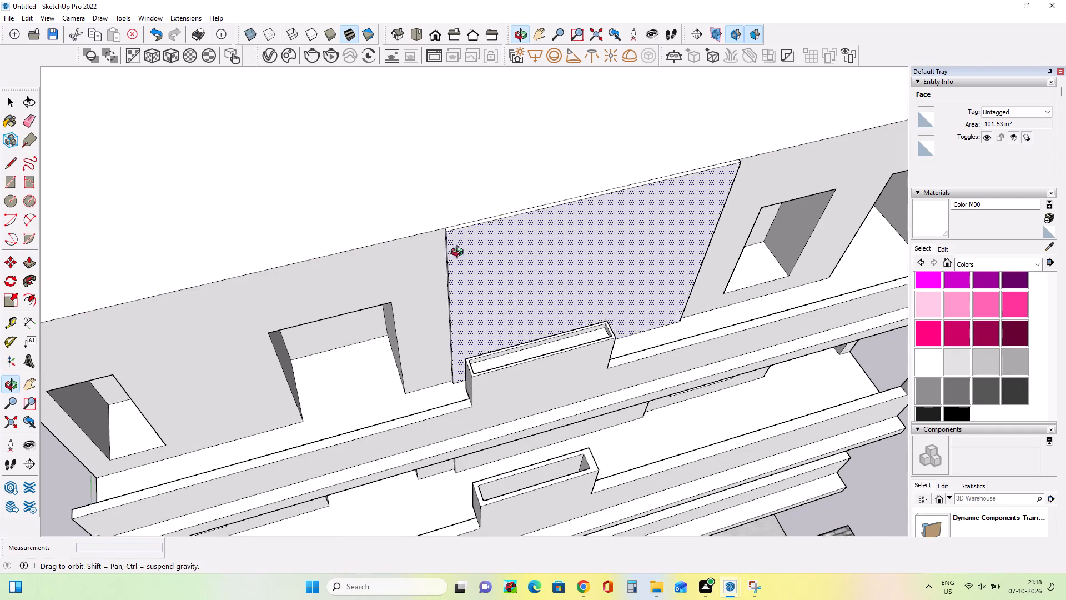
pyautogui.moveTo(460, 253); pyautogui.dragTo(409, 134, button='middle')
pyautogui.scroll(-12, 414, 136)
pyautogui.moveTo(435, 198); pyautogui.dragTo(443, 129, button='middle')
pyautogui.moveTo(453, 149); pyautogui.dragTo(506, 250, button='middle')
pyautogui.click(16, 179)
pyautogui.scroll(4, 284, 201)
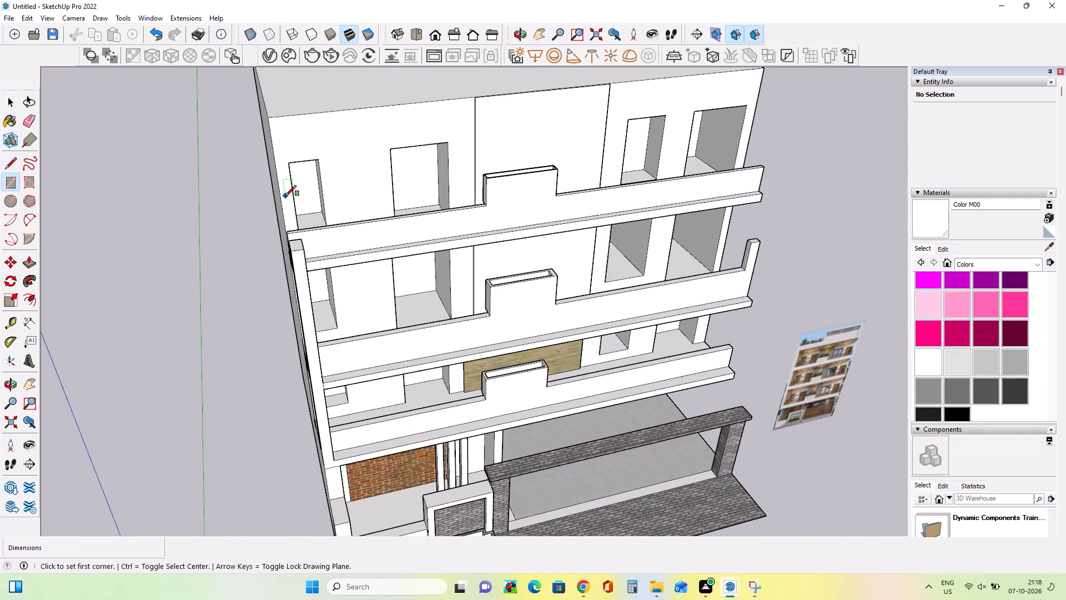
pyautogui.click(275, 137)
pyautogui.press('Escape')
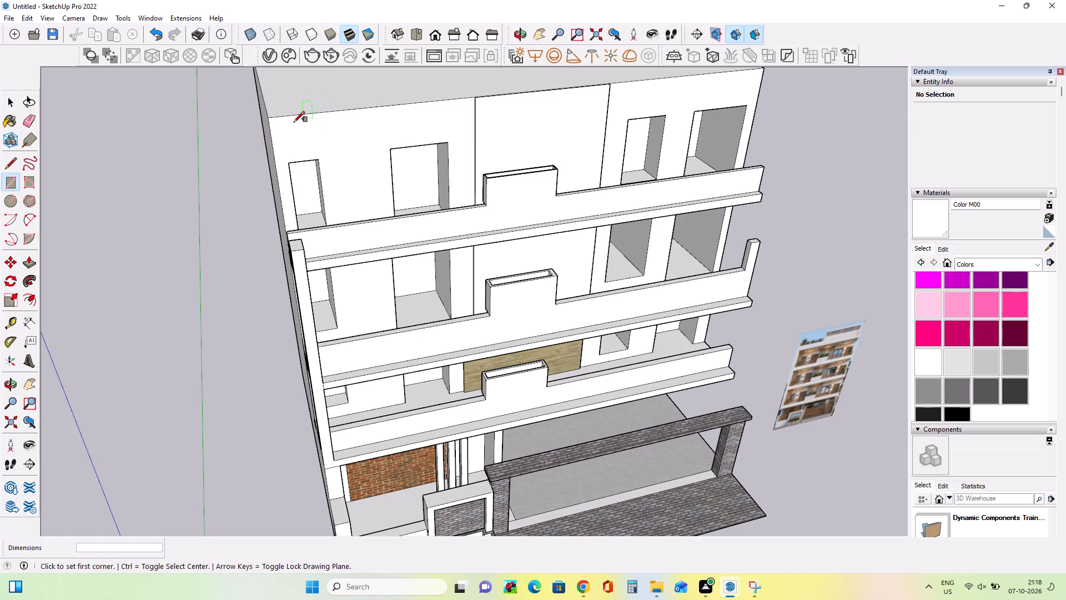
pyautogui.click(271, 132)
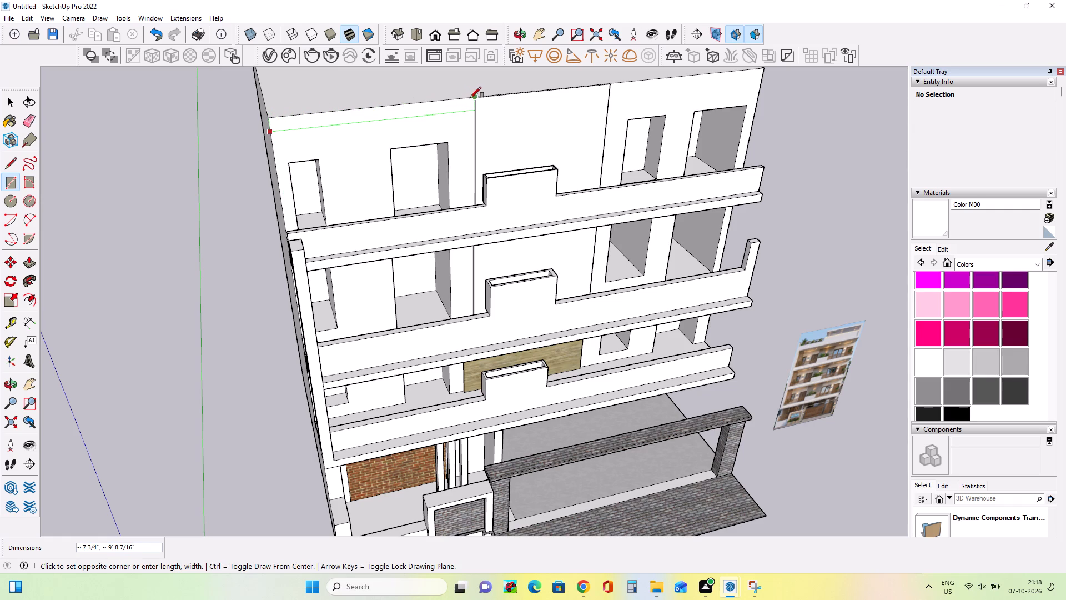
pyautogui.click(472, 98)
# Draw a rectangle about 7 3/4" by 1 3/16" on the central panel's thin side face, continuing the strip below the roof edge.
pyautogui.moveTo(474, 141); pyautogui.dragTo(603, 127, button='middle')
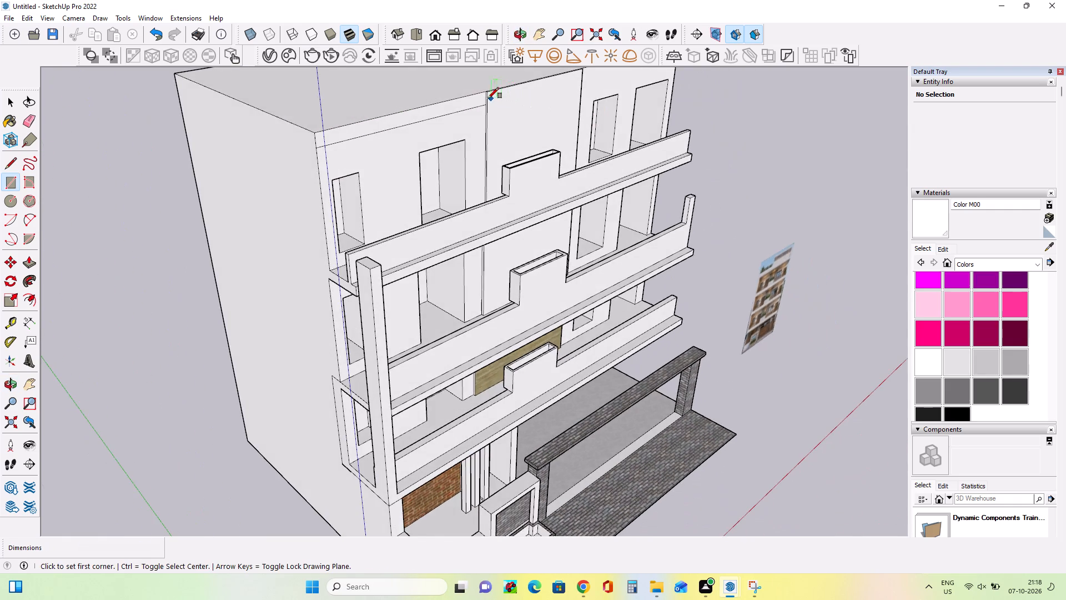
pyautogui.scroll(10, 488, 98)
pyautogui.click(490, 100)
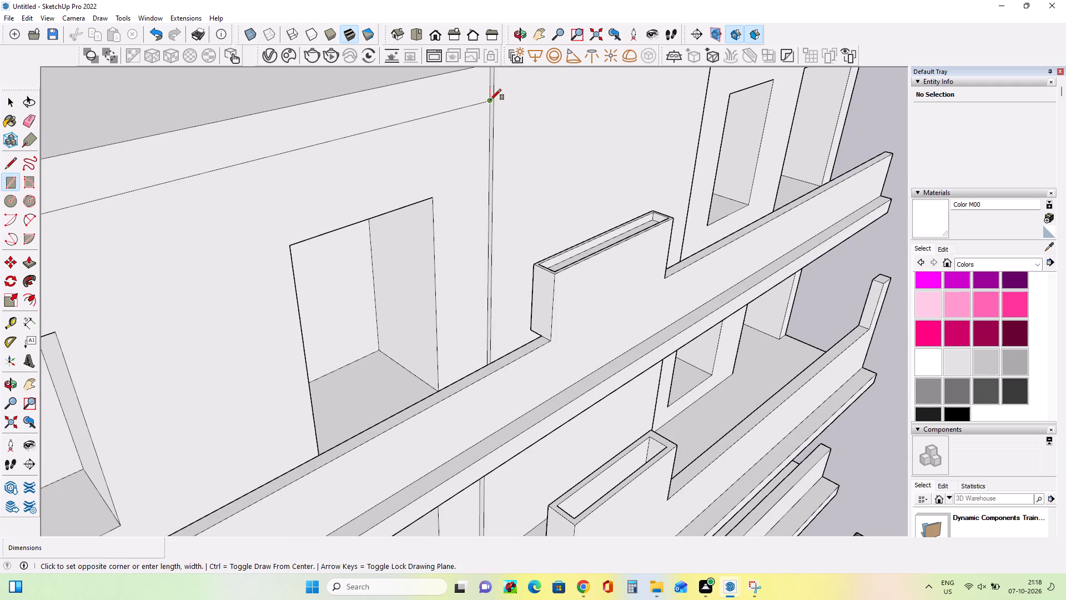
pyautogui.scroll(-7, 491, 93)
pyautogui.click(493, 78)
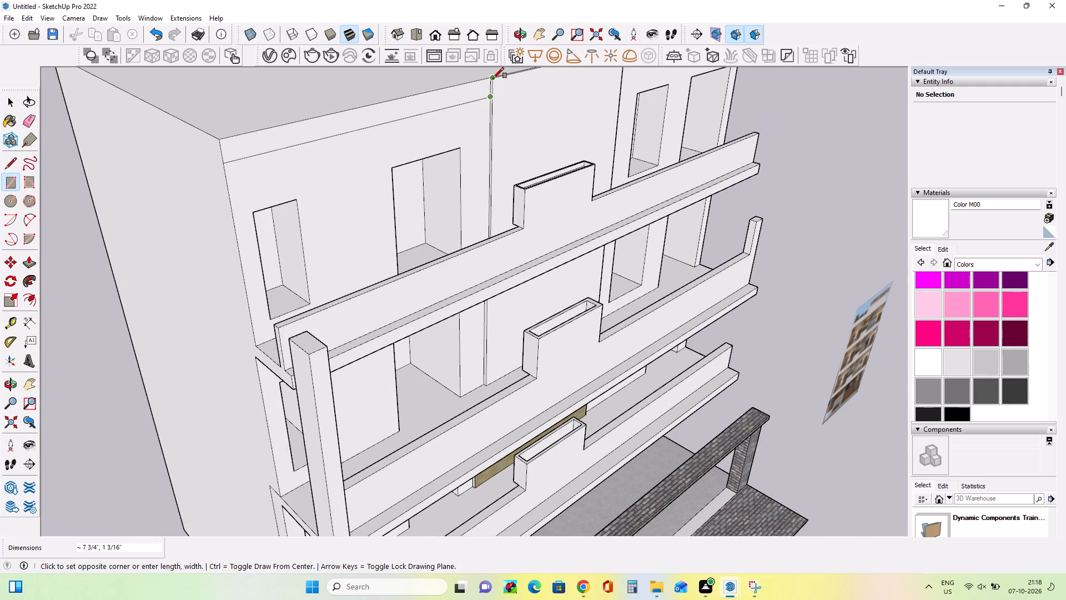
# Draw a 7' 1 1/2" by about 7 3/4" strip across the top of the central panel's front face.
pyautogui.moveTo(530, 159); pyautogui.dragTo(279, 217, button='middle')
pyautogui.scroll(-1, 279, 217)
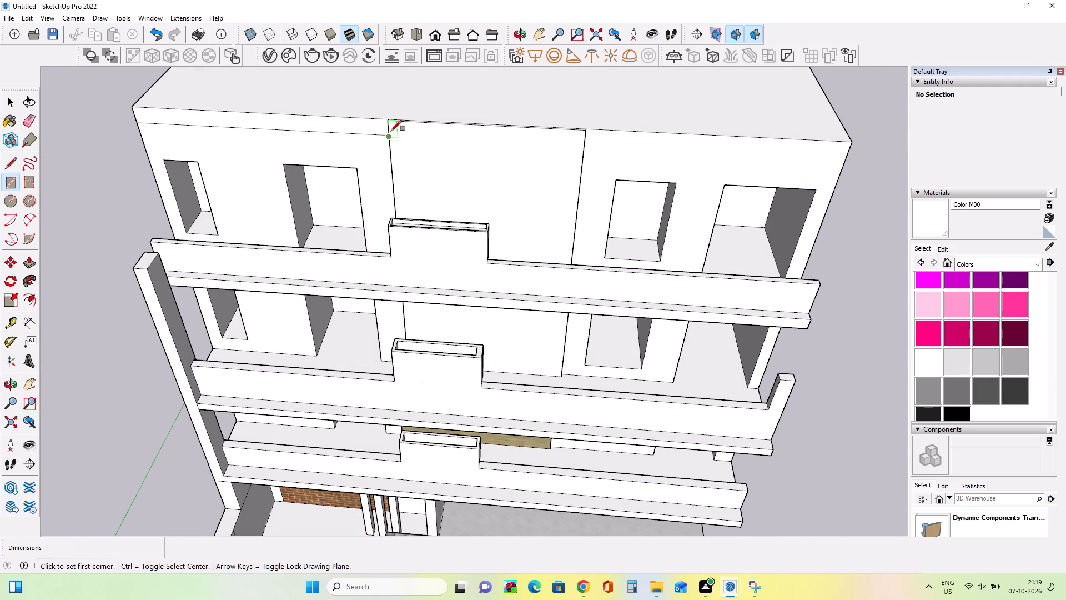
pyautogui.click(391, 133)
pyautogui.click(586, 132)
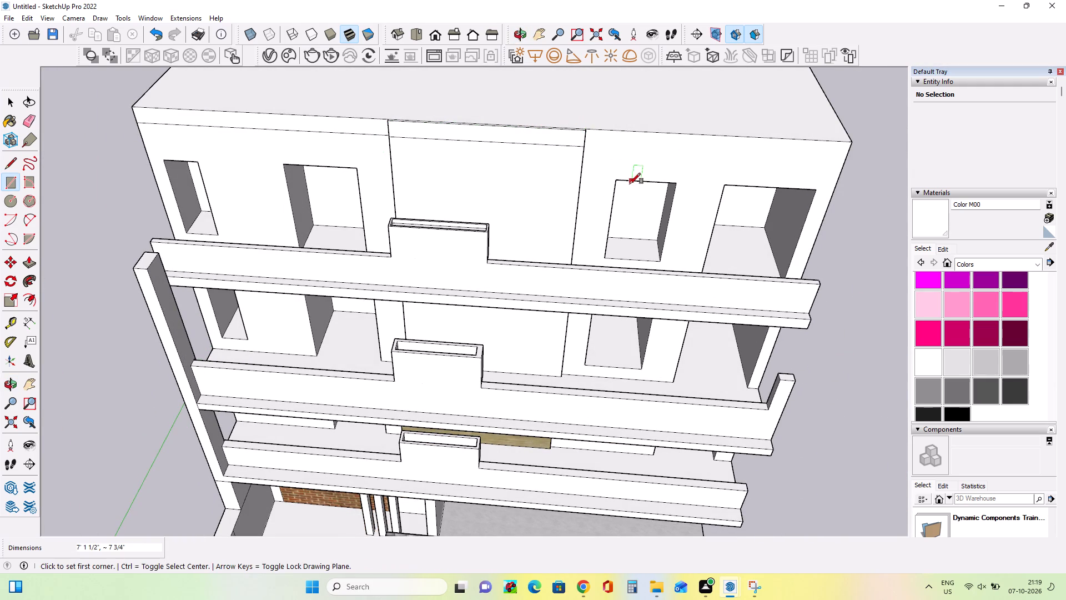
# Draw a rectangle about 7 3/4" by 1 3/16" at the top of the central panel's opposite thin side face.
pyautogui.moveTo(627, 186); pyautogui.dragTo(404, 191, button='middle')
pyautogui.scroll(8, 509, 181)
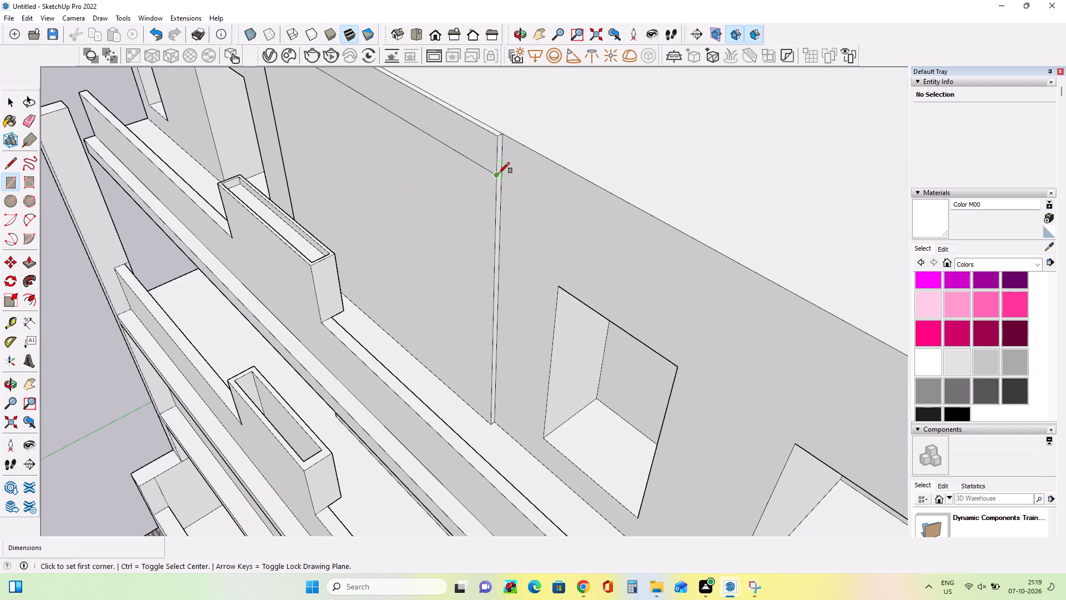
pyautogui.click(499, 173)
pyautogui.click(503, 138)
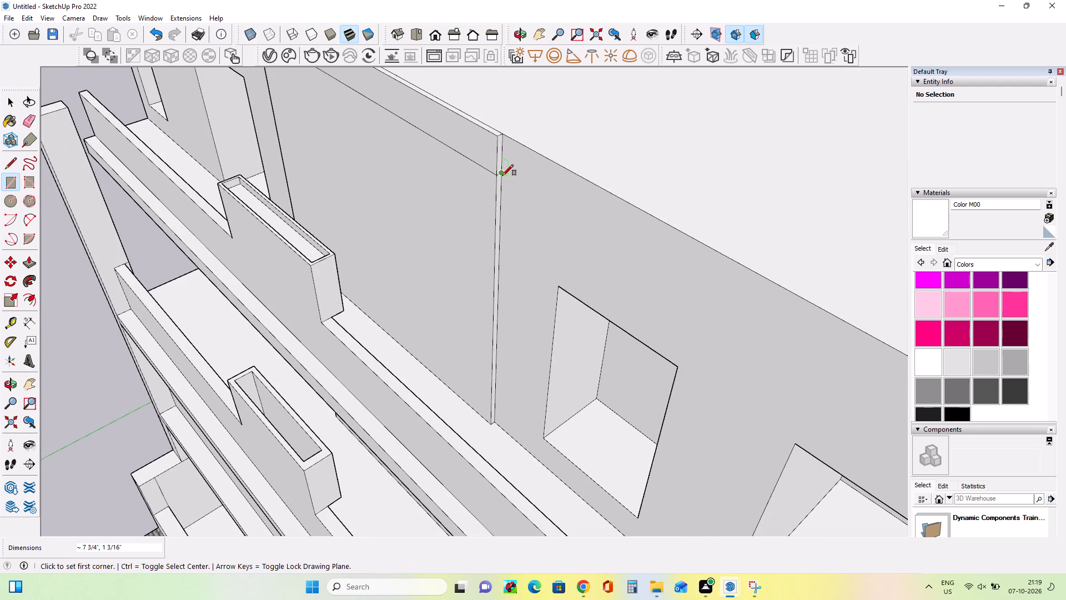
# Draw a strip about 9' 1 13/16" by 7 3/4" along the upper wall edge, from the central panel to the far building corner.
pyautogui.click(502, 176)
pyautogui.scroll(-13, 579, 189)
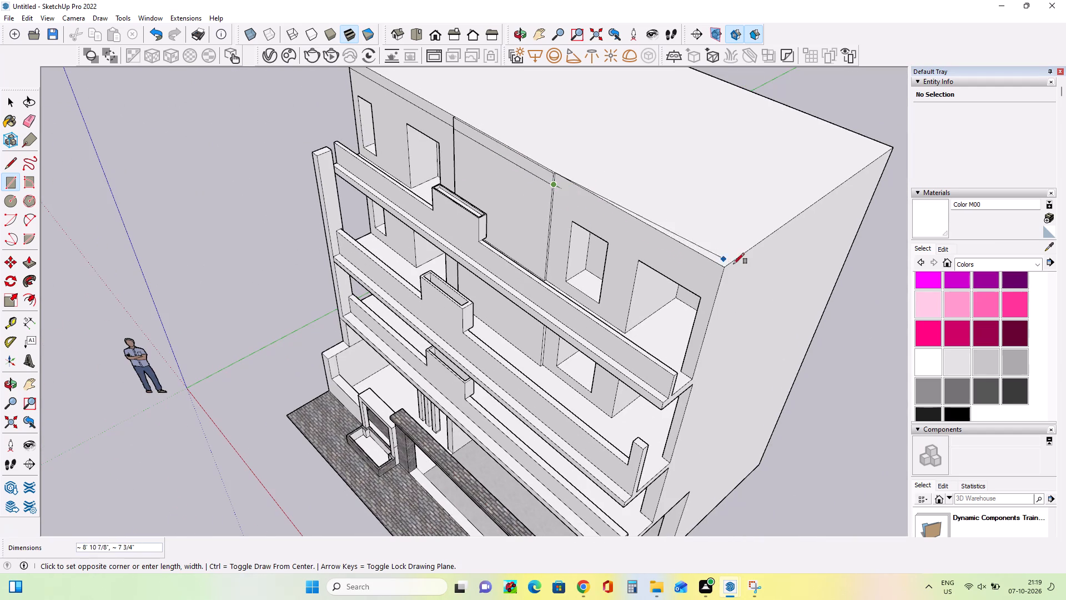
pyautogui.click(725, 276)
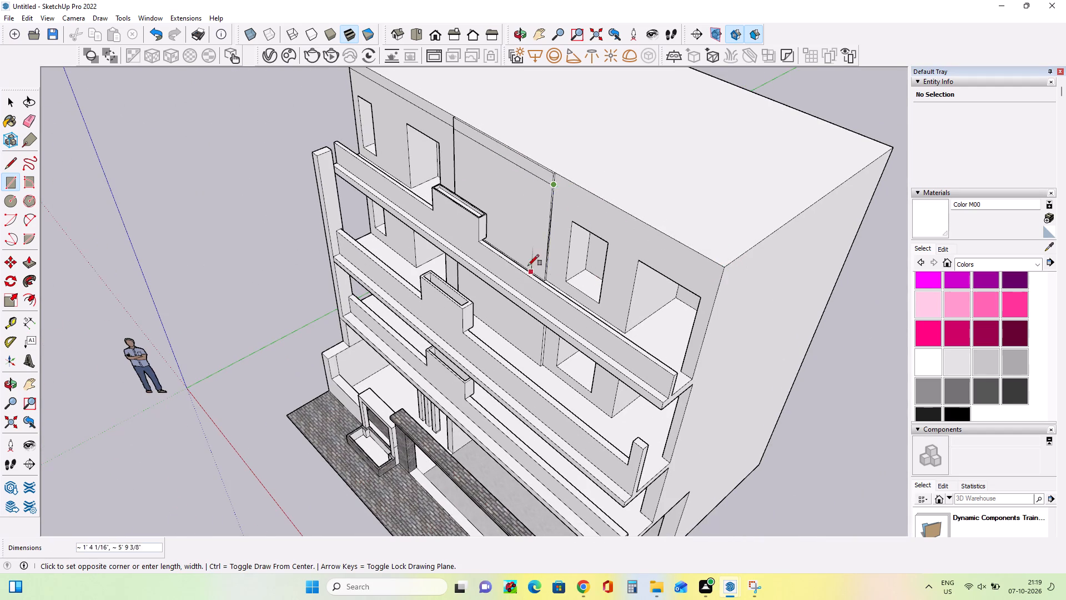
pyautogui.moveTo(528, 266); pyautogui.dragTo(597, 268, button='middle')
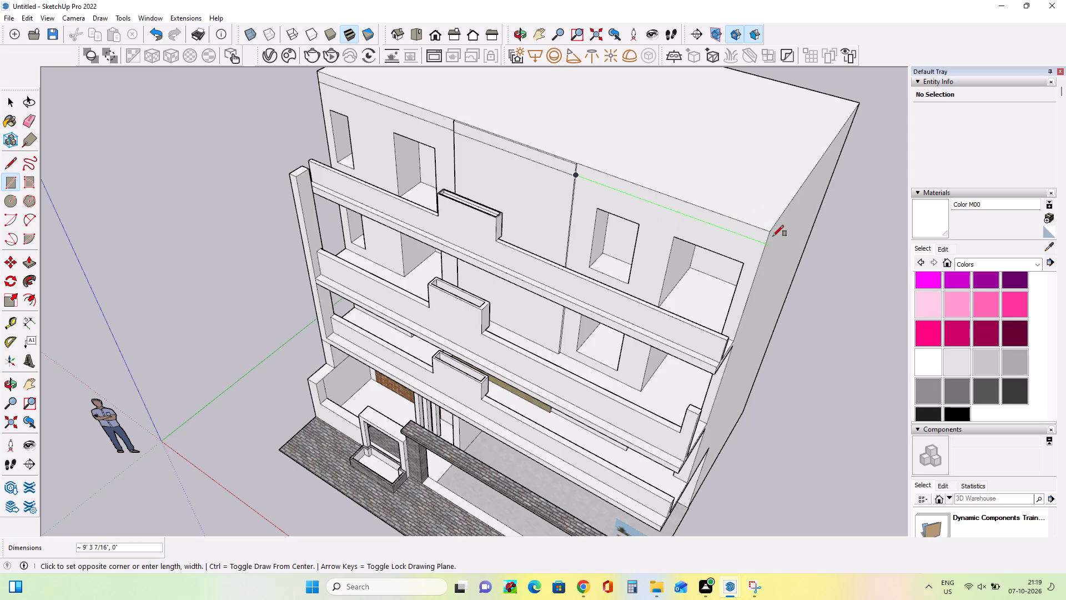
pyautogui.click(773, 236)
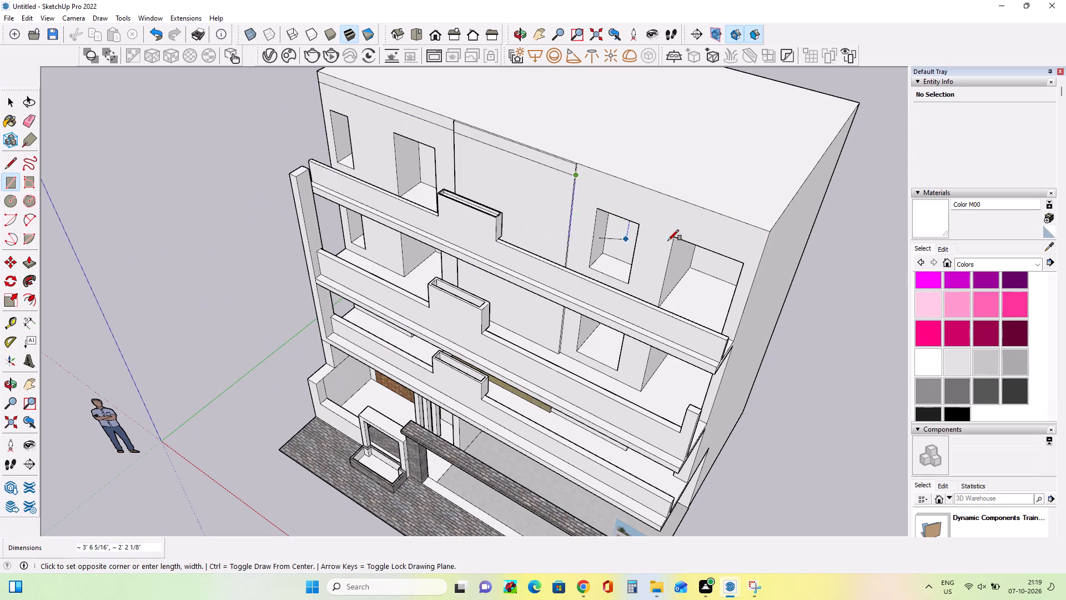
pyautogui.click(770, 233)
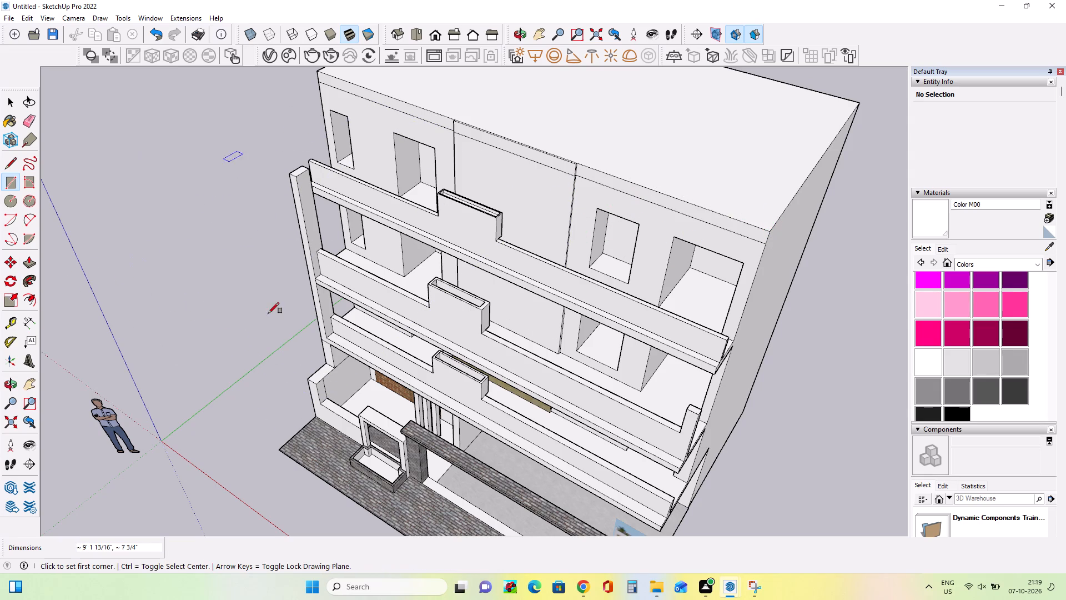
# Pull the strip between the central panel and the far building corner out 1 3/16", and out again by 1' 8 1/8".
pyautogui.click(28, 264)
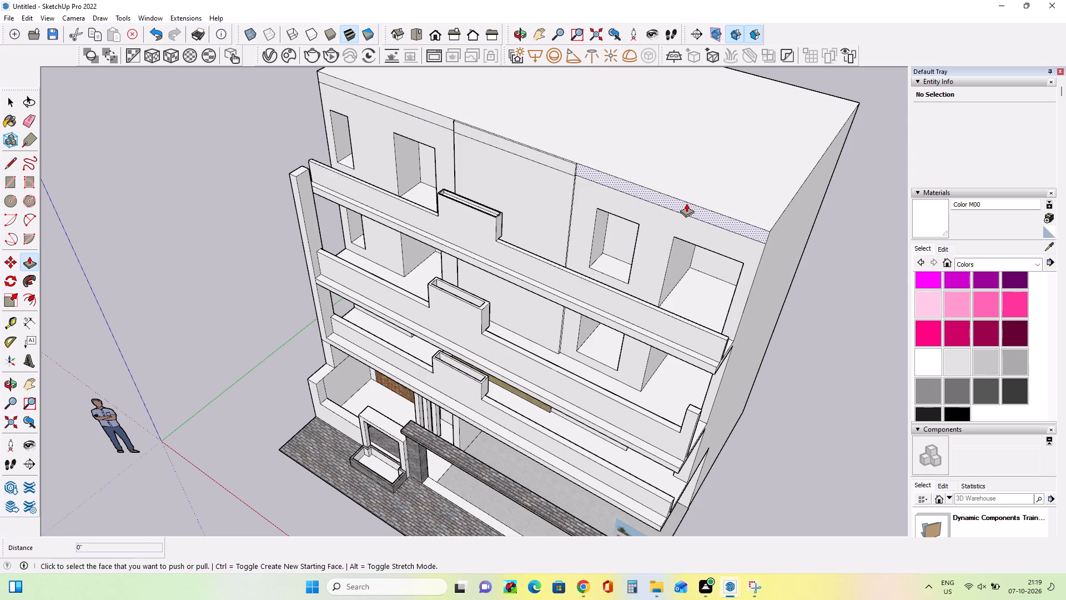
pyautogui.click(686, 203)
pyautogui.click(570, 278)
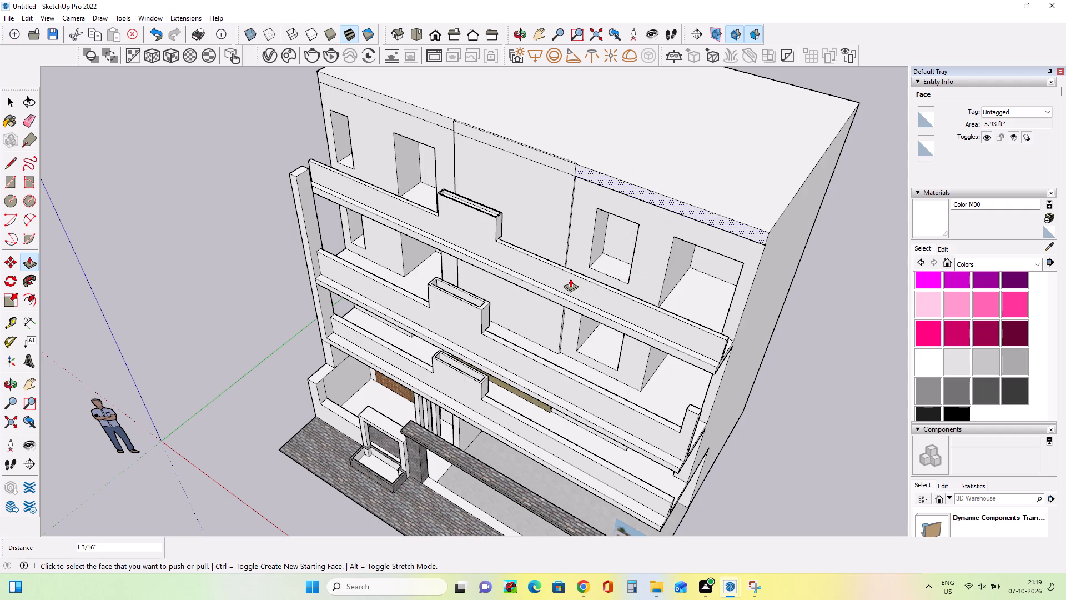
pyautogui.click(669, 199)
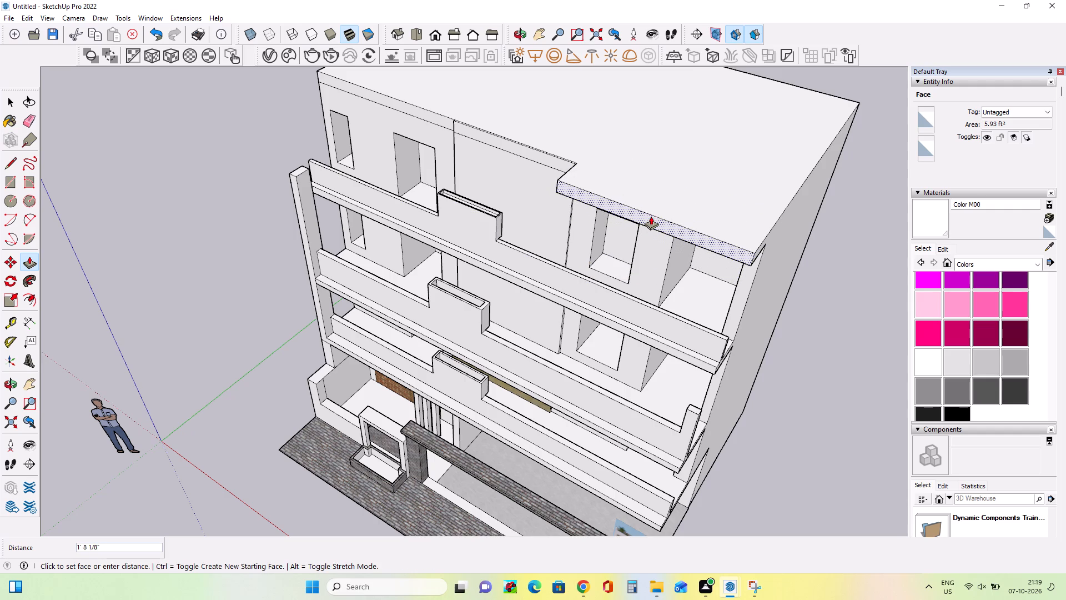
pyautogui.click(651, 216)
# Pull the top of the tall corner column up 5' 3/4" to the roof level.
pyautogui.moveTo(571, 267); pyautogui.dragTo(733, 163, button='middle')
pyautogui.moveTo(517, 129); pyautogui.dragTo(587, 149, button='middle')
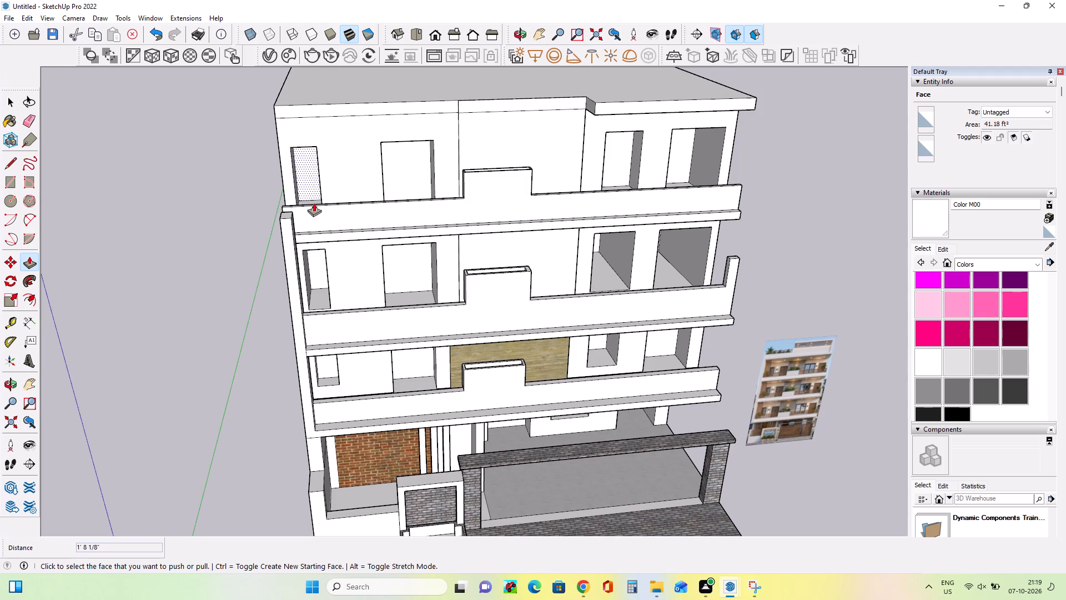
pyautogui.click(284, 215)
pyautogui.click(285, 92)
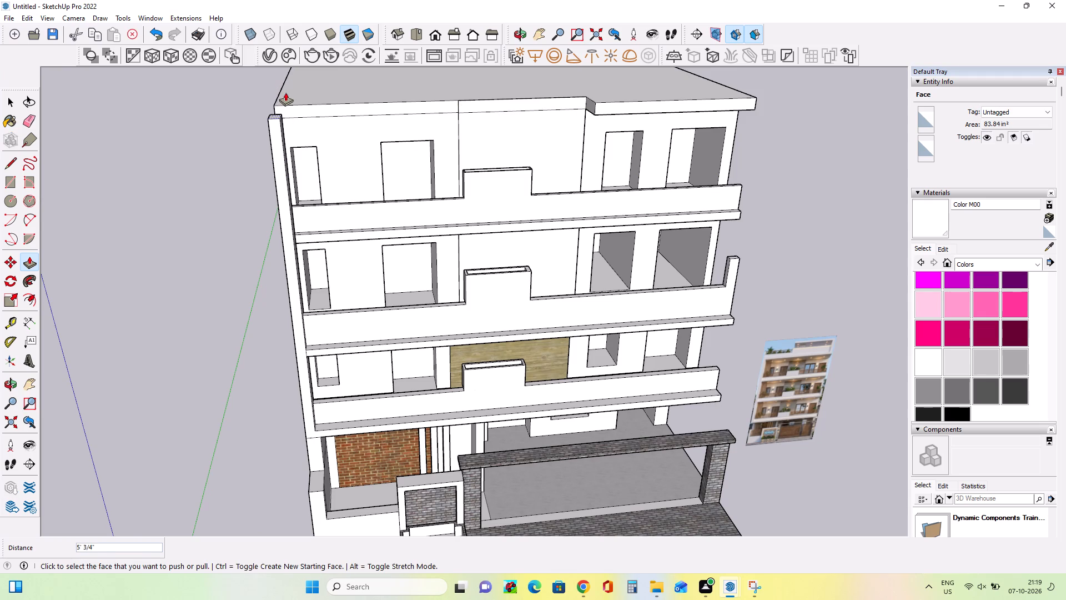
# Pull the roof-edge strip on the corner column's side out 1 3/16", and out again by 1' 3 13/16".
pyautogui.click(419, 104)
pyautogui.click(278, 133)
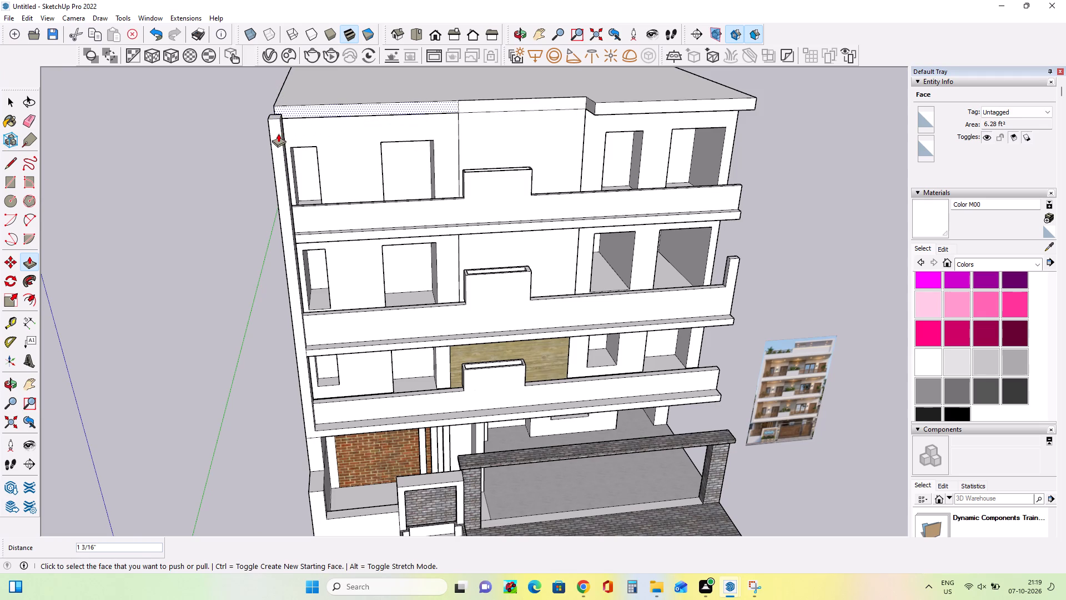
pyautogui.click(293, 107)
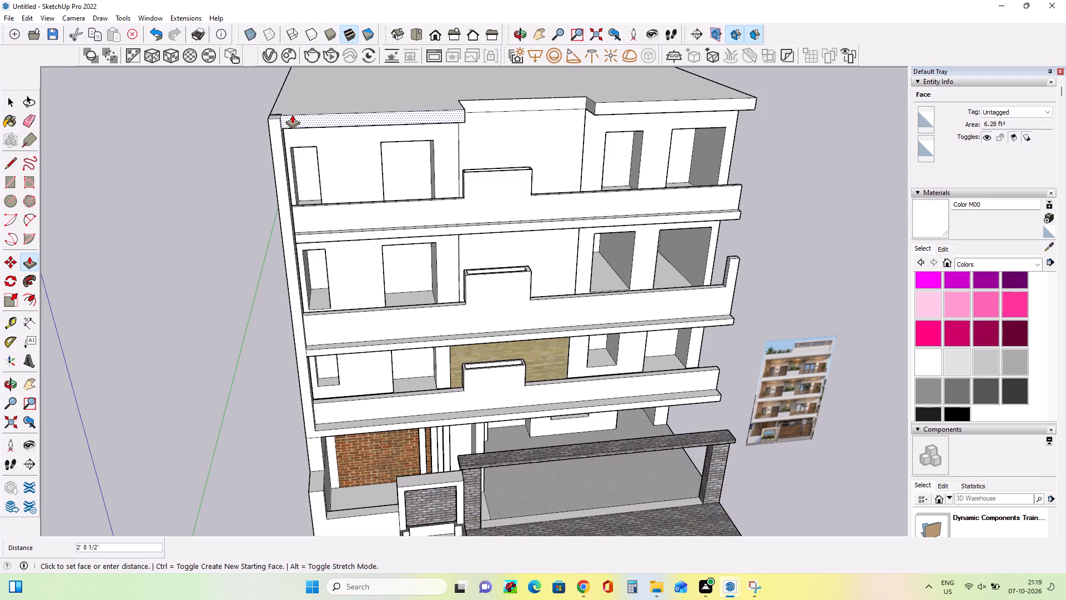
pyautogui.click(294, 113)
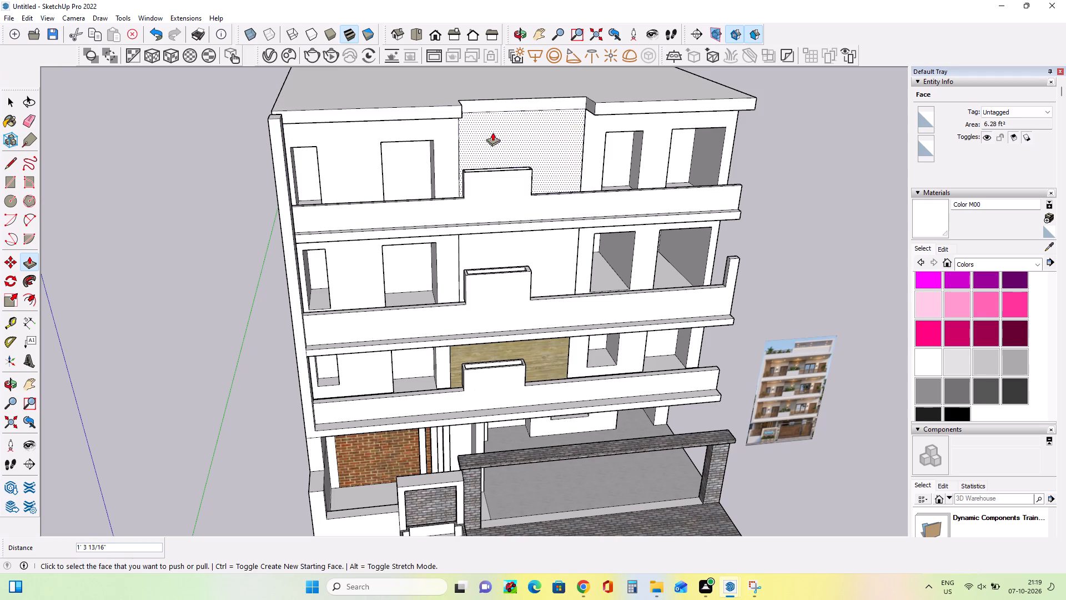
# Pull the strip above the central panel out 1 3/16" and again by 1' 3 13/16", flush with the column-side strip.
pyautogui.moveTo(492, 133); pyautogui.dragTo(429, 175, button='middle')
pyautogui.click(474, 109)
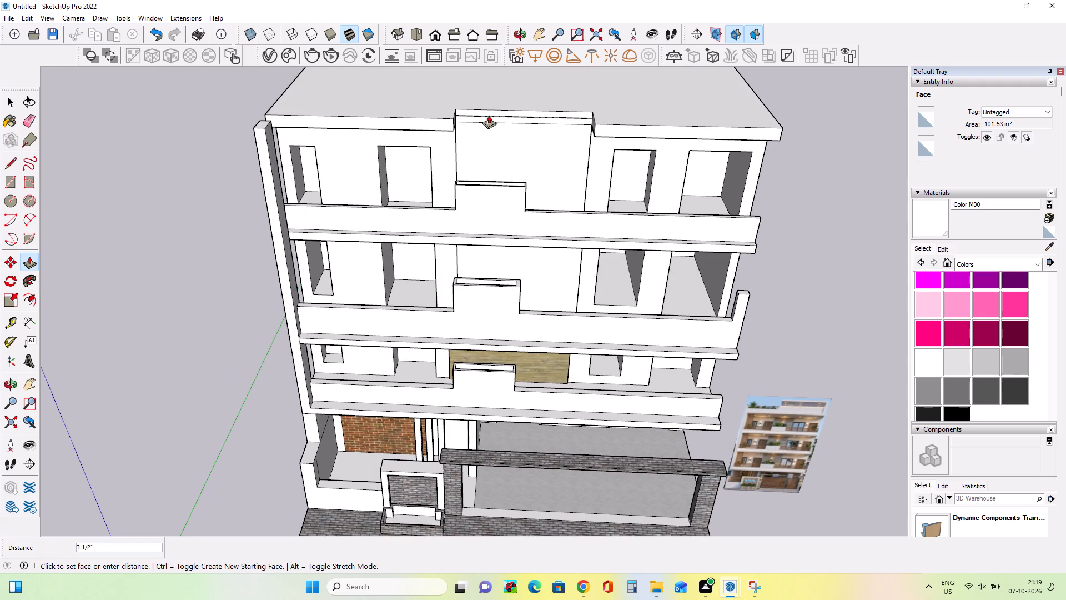
pyautogui.click(433, 129)
pyautogui.click(492, 117)
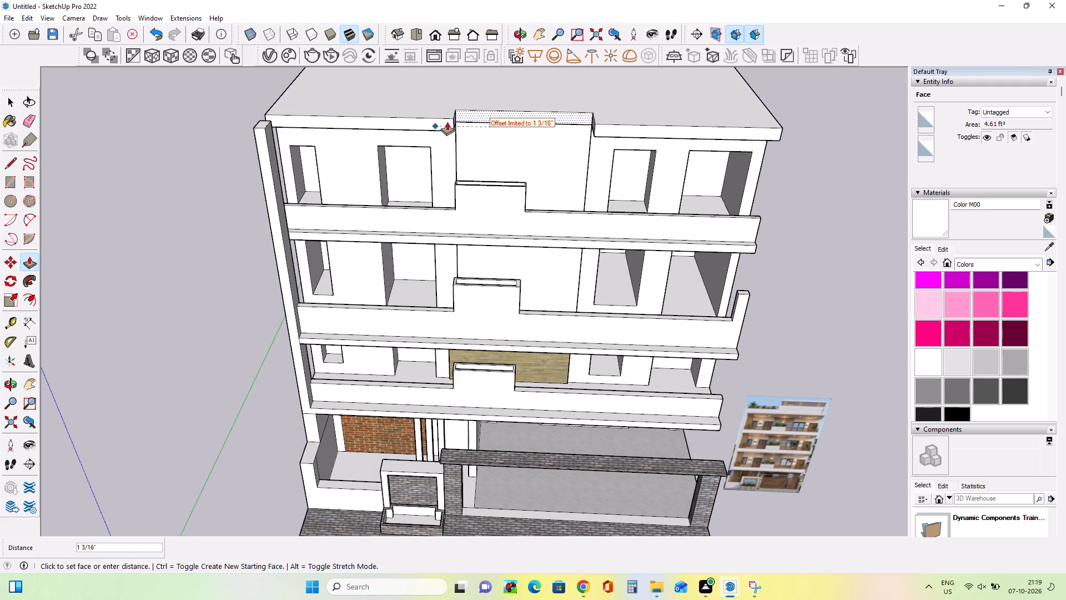
pyautogui.click(449, 120)
pyautogui.click(521, 113)
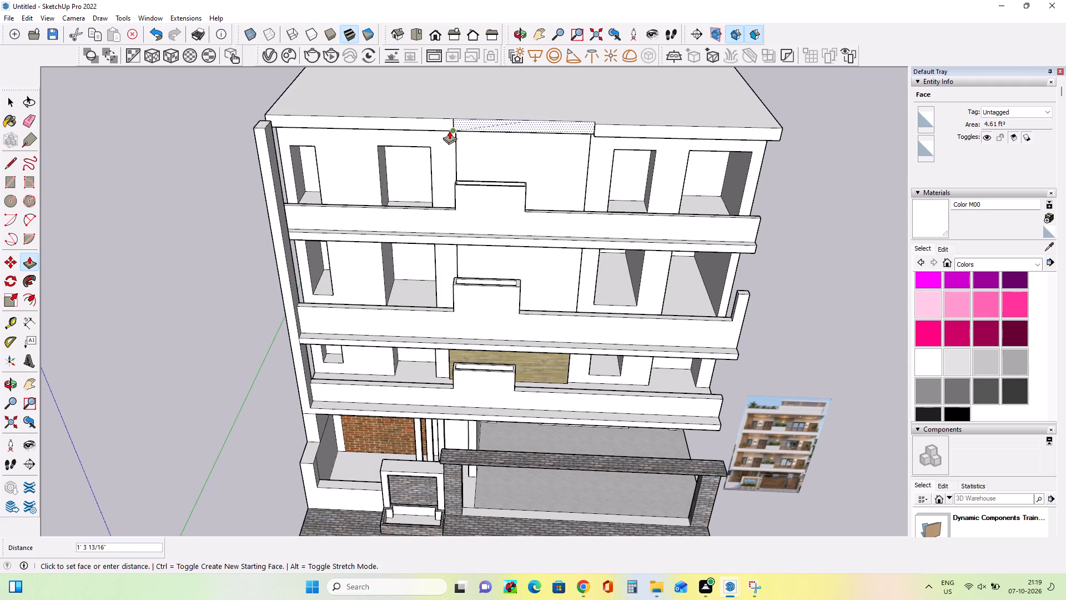
pyautogui.click(449, 131)
# Push the strip section farthest from the corner column back 4 5/16", flush with the central section.
pyautogui.click(607, 128)
pyautogui.click(584, 121)
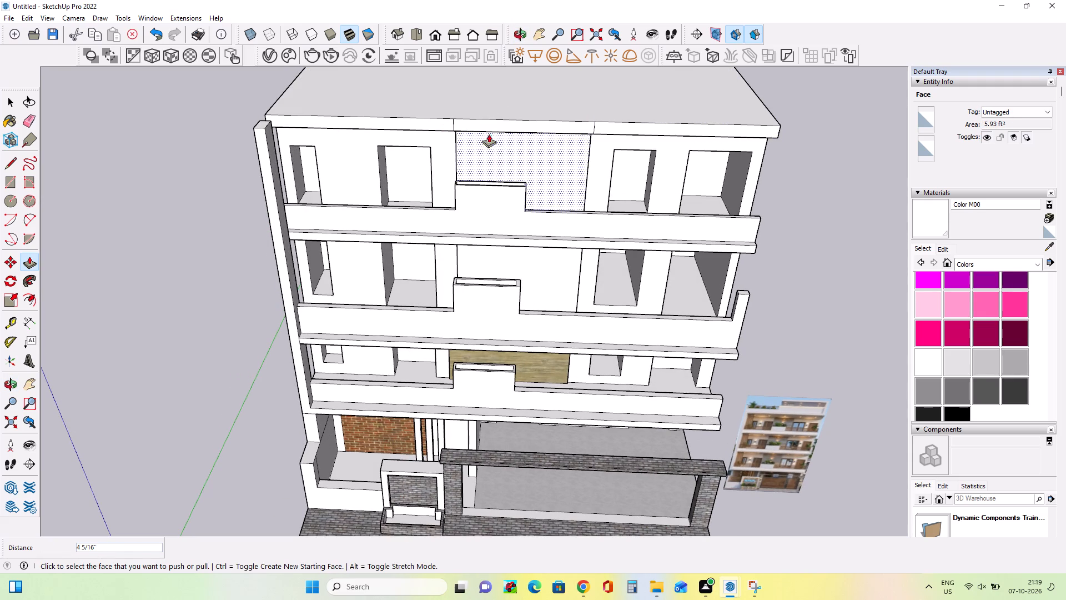
# Erase the two vertical seam lines dividing the front face of the roof-edge band.
pyautogui.scroll(3, 479, 127)
pyautogui.moveTo(479, 126); pyautogui.dragTo(531, 152, button='middle')
pyautogui.click(27, 122)
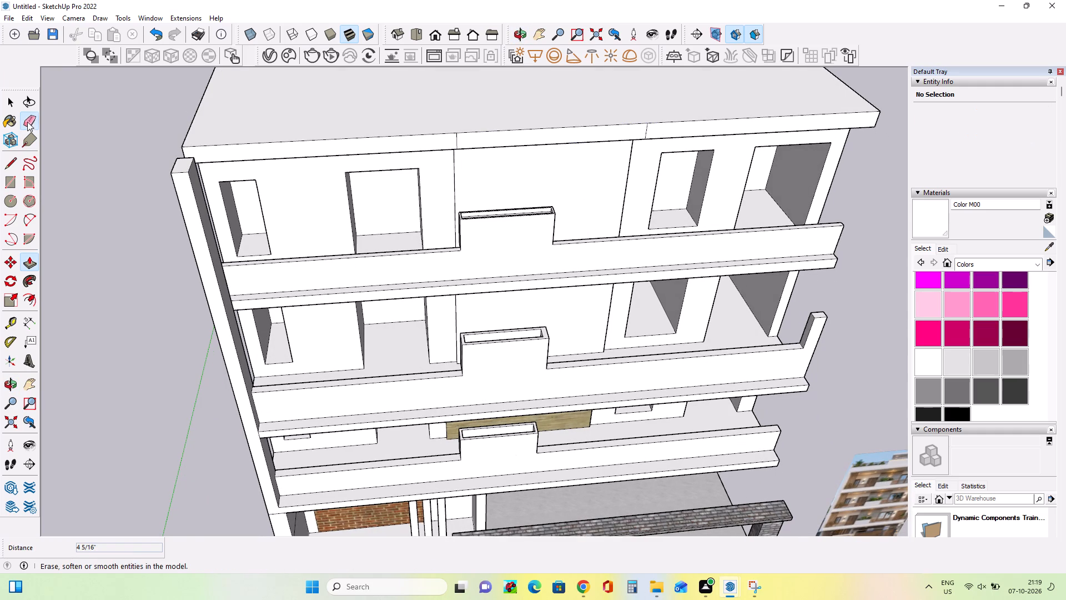
pyautogui.click(456, 143)
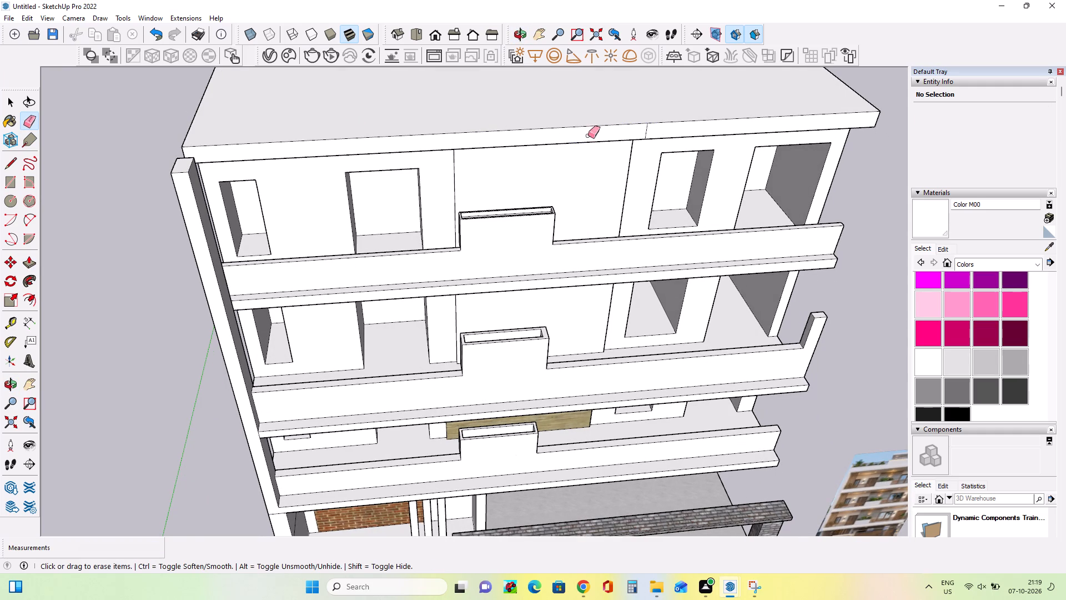
pyautogui.click(646, 134)
# Pull the whole front face of the merged roof-edge band out 11" towards the corner column's front.
pyautogui.moveTo(197, 217); pyautogui.dragTo(95, 252, button='middle')
pyautogui.click(230, 146)
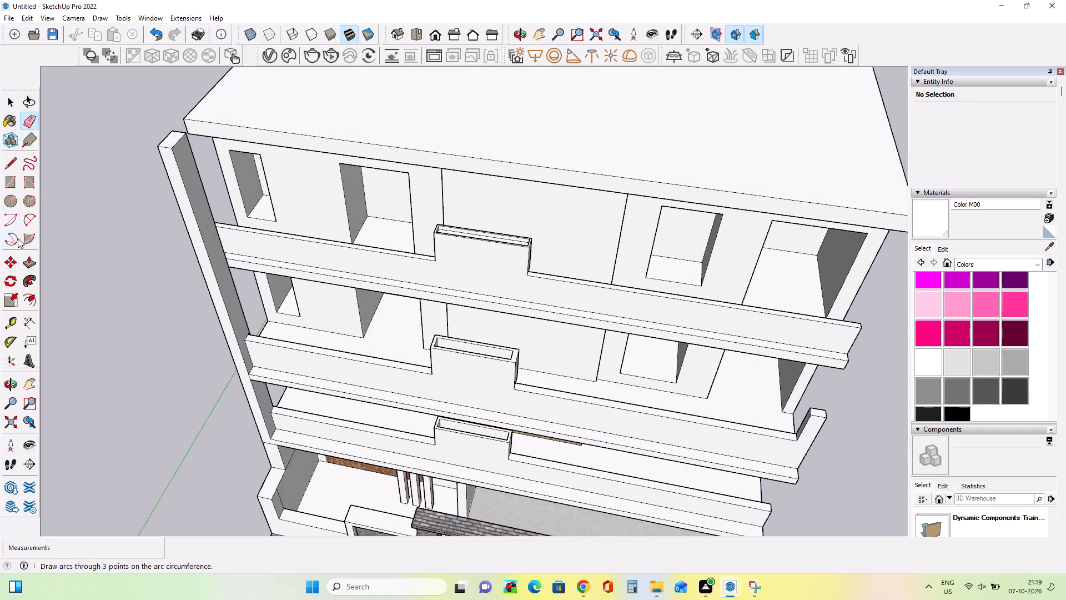
pyautogui.click(25, 260)
pyautogui.click(230, 131)
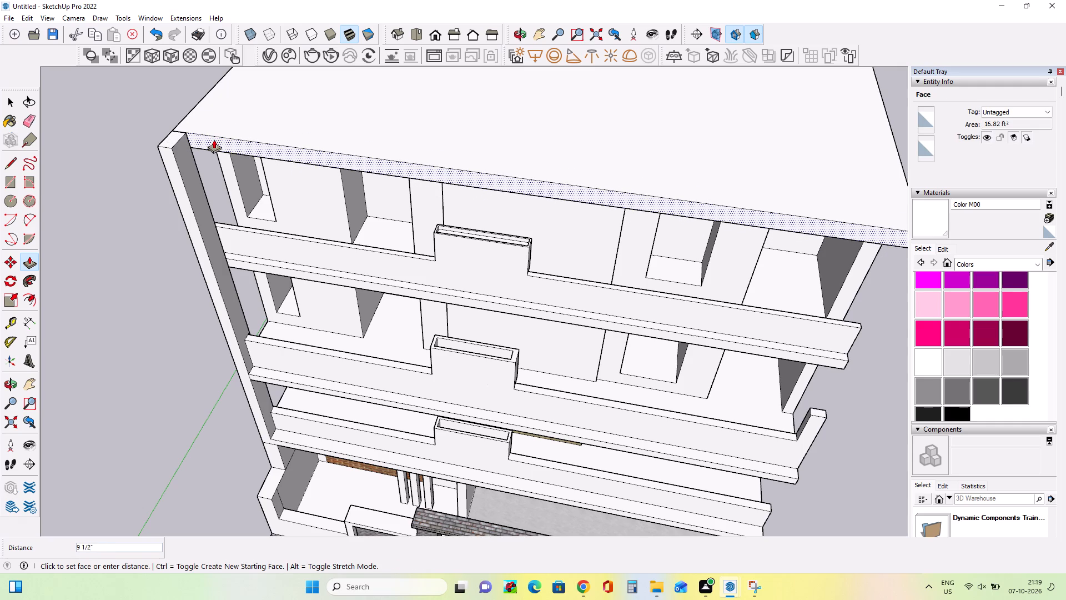
pyautogui.click(214, 140)
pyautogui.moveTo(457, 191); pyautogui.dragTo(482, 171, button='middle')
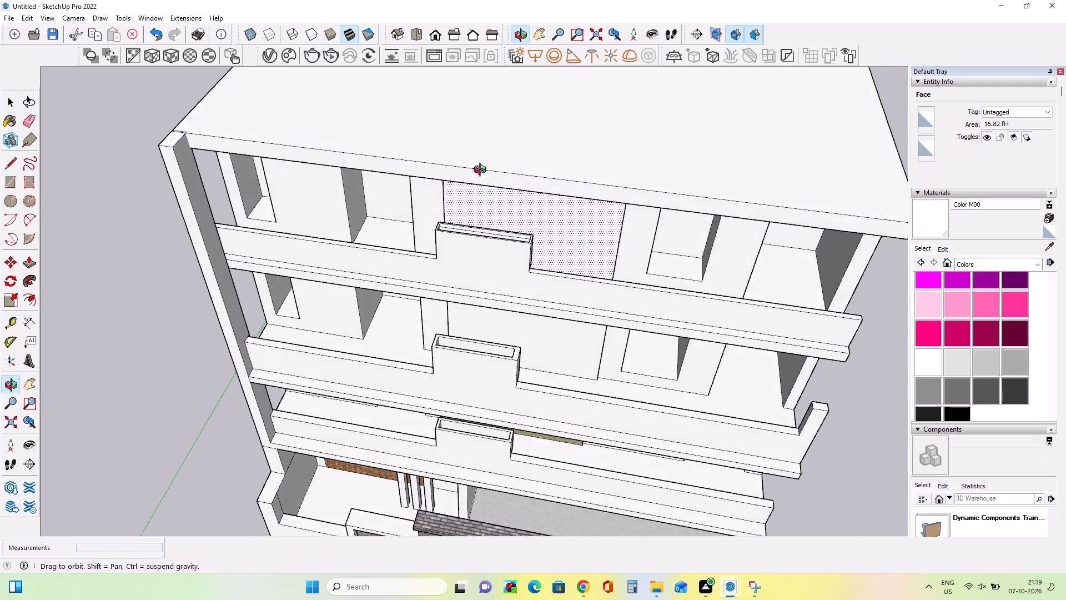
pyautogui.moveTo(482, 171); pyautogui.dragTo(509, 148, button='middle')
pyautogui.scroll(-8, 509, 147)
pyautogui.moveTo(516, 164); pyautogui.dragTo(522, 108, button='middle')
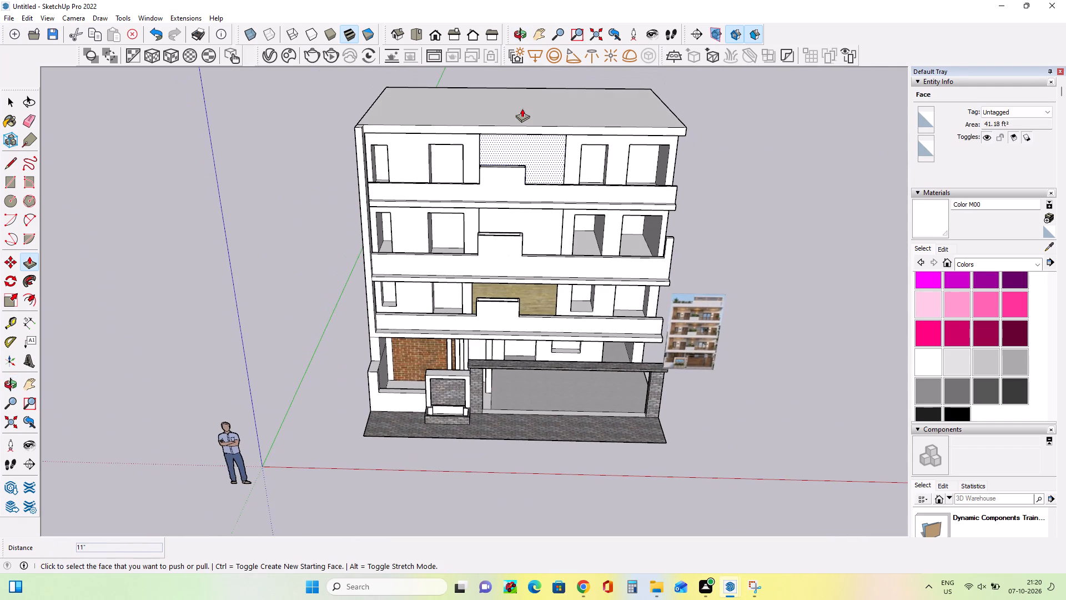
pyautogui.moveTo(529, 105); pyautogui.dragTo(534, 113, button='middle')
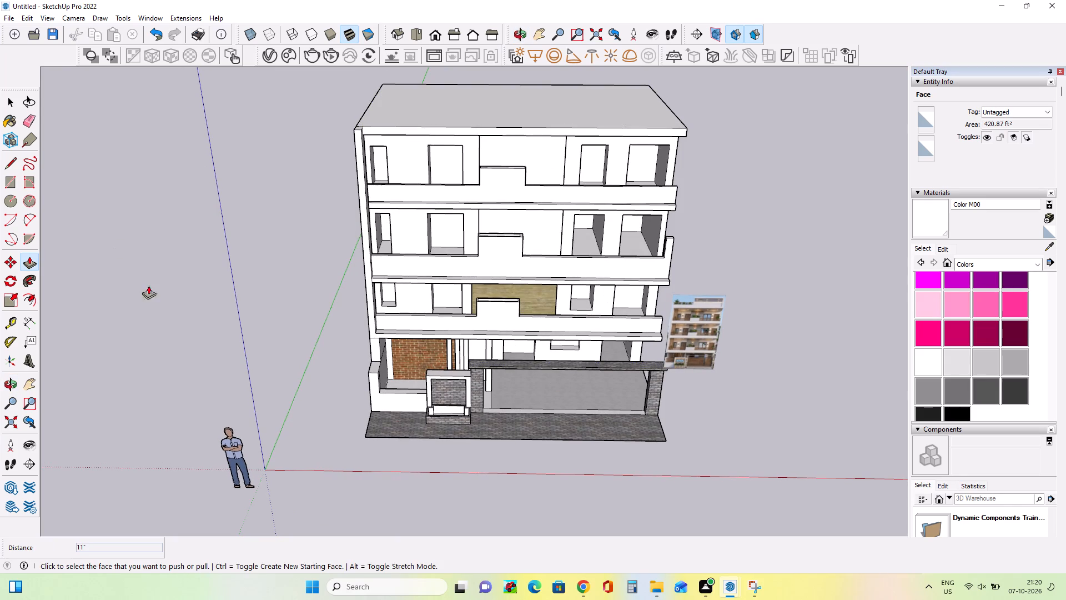
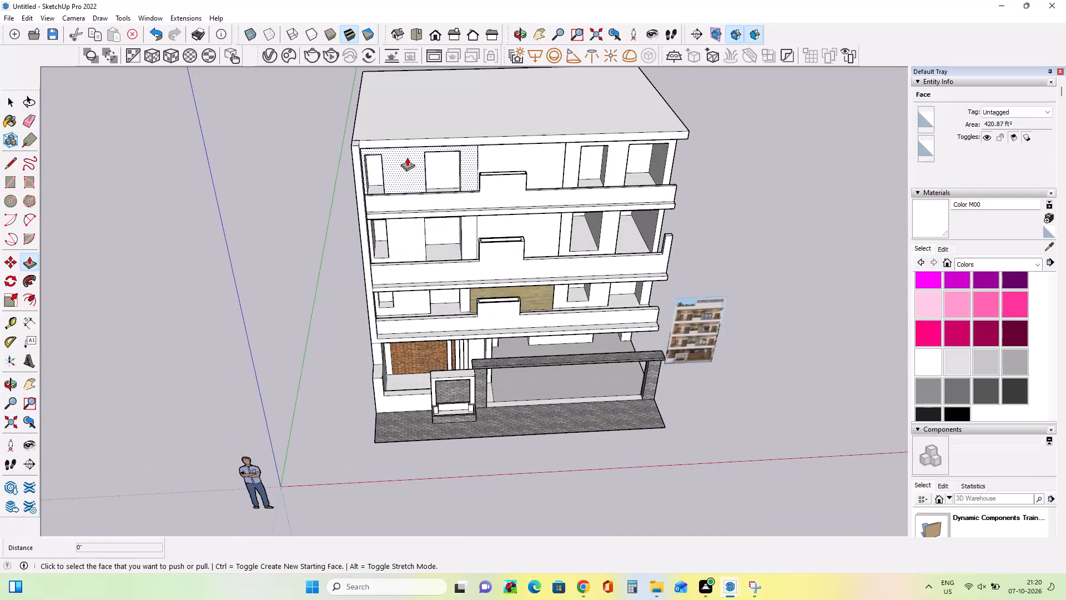
# Examine the top storey and roof edge in the reference image and compare them with the modelled facade.
pyautogui.scroll(9, 695, 328)
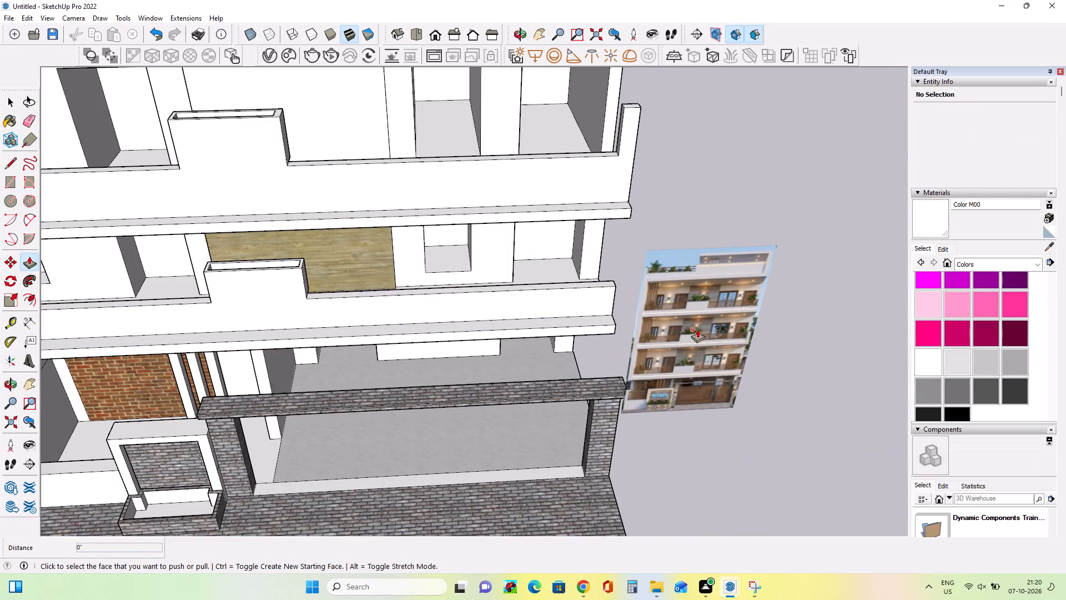
pyautogui.moveTo(697, 346); pyautogui.dragTo(674, 314, button='middle')
pyautogui.scroll(-5, 683, 318)
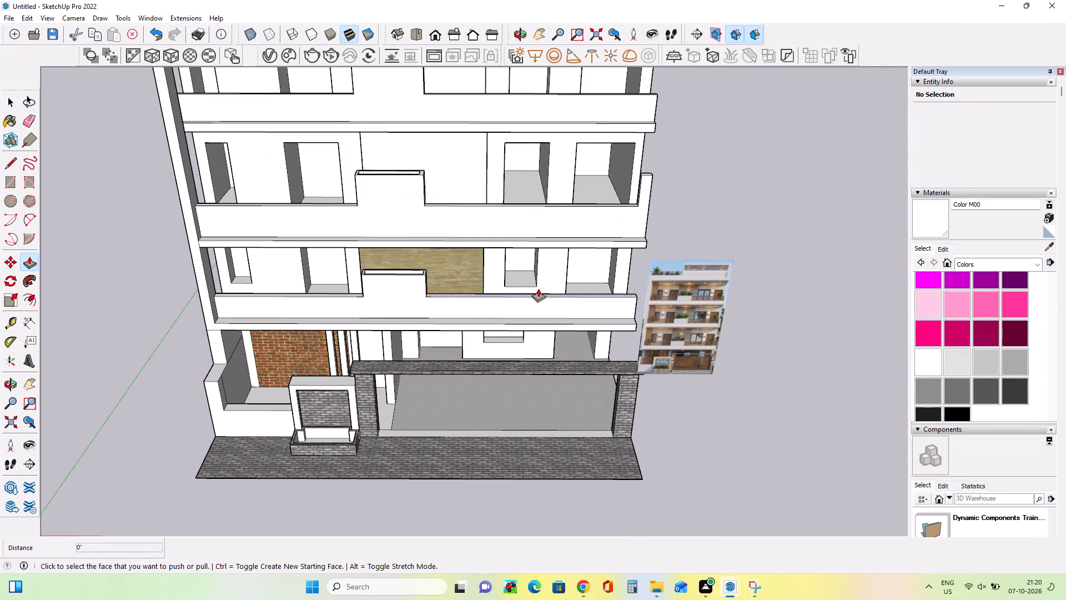
pyautogui.scroll(-3, 732, 307)
pyautogui.scroll(13, 683, 293)
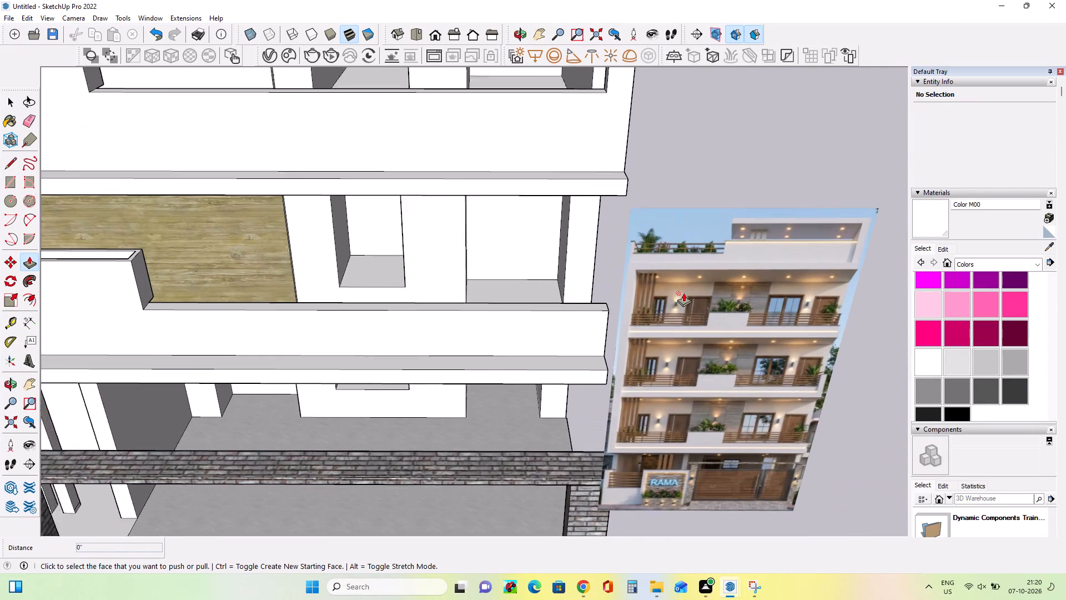
pyautogui.scroll(1, 683, 293)
pyautogui.scroll(-8, 683, 293)
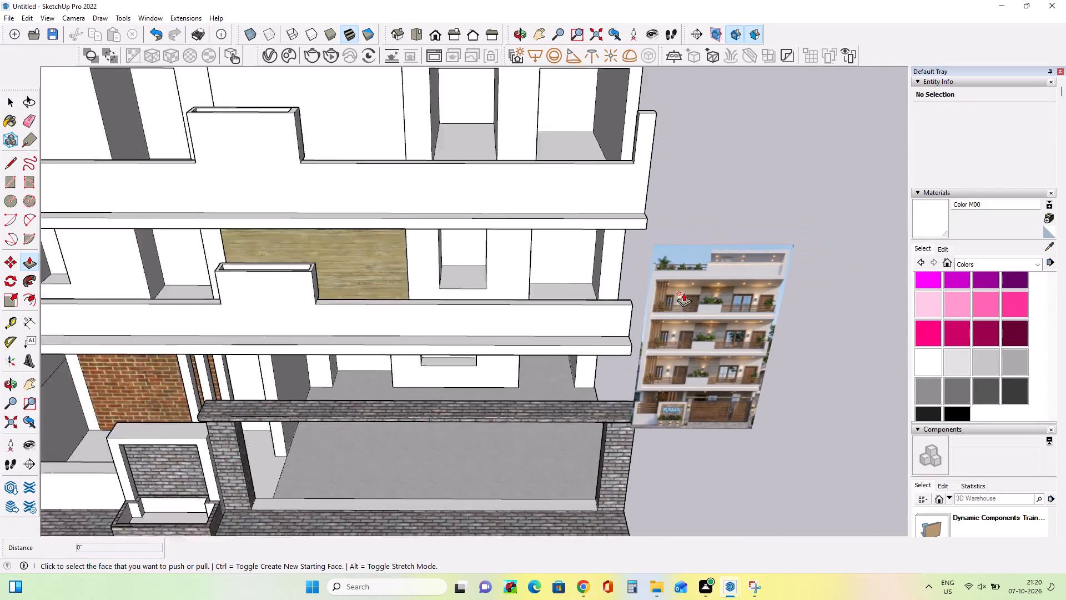
pyautogui.scroll(-1, 683, 293)
pyautogui.scroll(1, 683, 293)
pyautogui.scroll(-4, 683, 293)
pyautogui.scroll(-9, 185, 166)
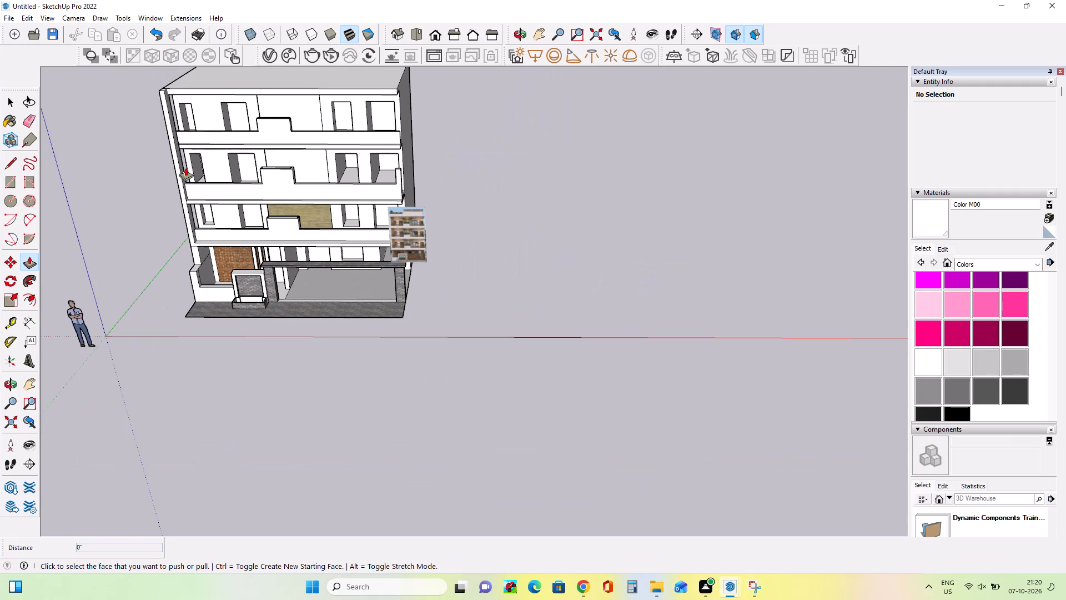
# Push/pull the roof-edge band's face beside the corner column by about 11 11/16".
pyautogui.scroll(8, 163, 89)
pyautogui.click(182, 90)
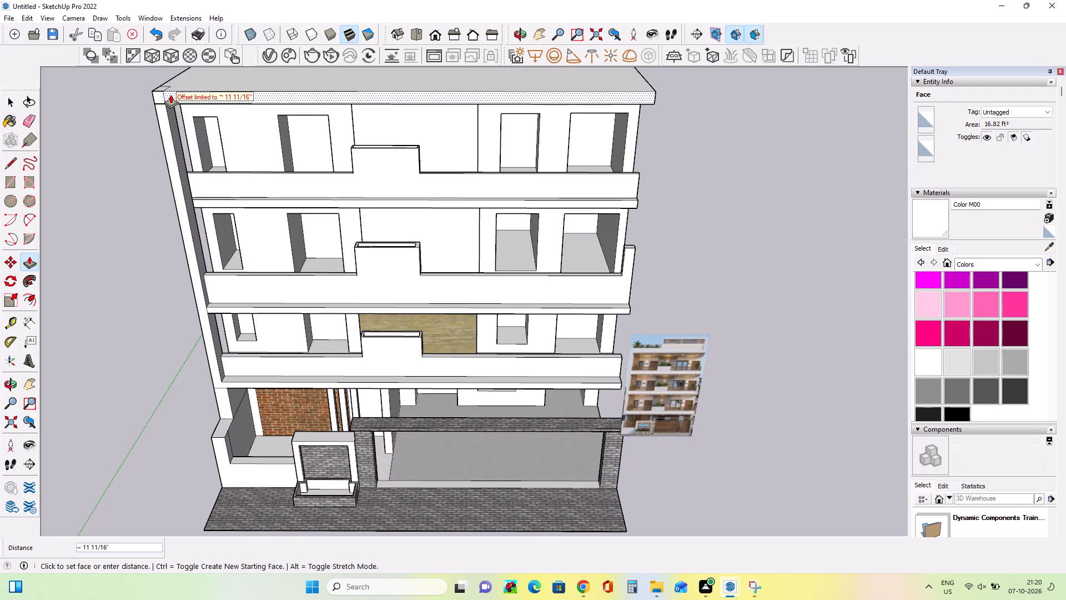
pyautogui.click(170, 94)
# Erase the leftover seam lines where the roof-edge band meets the top of the corner column.
pyautogui.moveTo(159, 99); pyautogui.dragTo(332, 135, button='middle')
pyautogui.scroll(1, 312, 123)
pyautogui.click(30, 123)
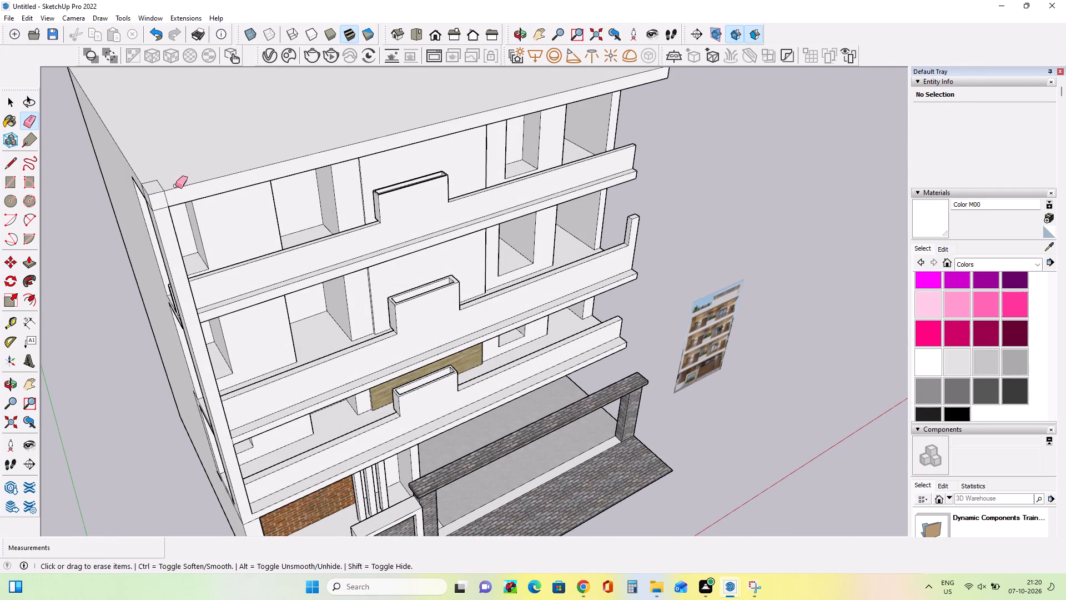
pyautogui.click(162, 187)
pyautogui.click(154, 179)
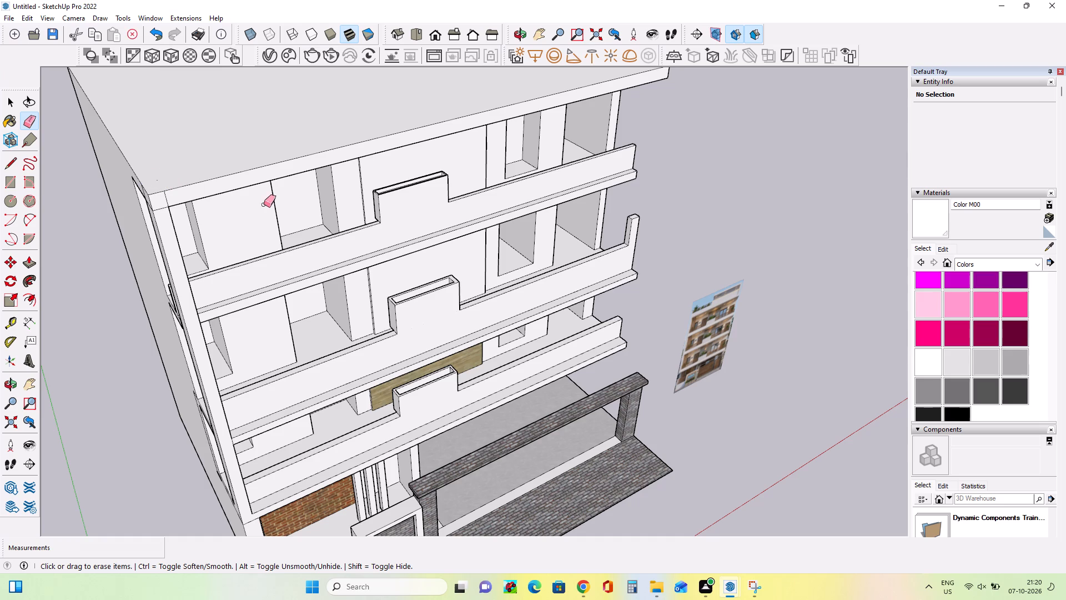
pyautogui.moveTo(263, 206); pyautogui.dragTo(208, 213, button='middle')
pyautogui.click(147, 183)
# Check the roof-level parapet in the reference image against the model's roof from several angles.
pyautogui.scroll(-2, 245, 200)
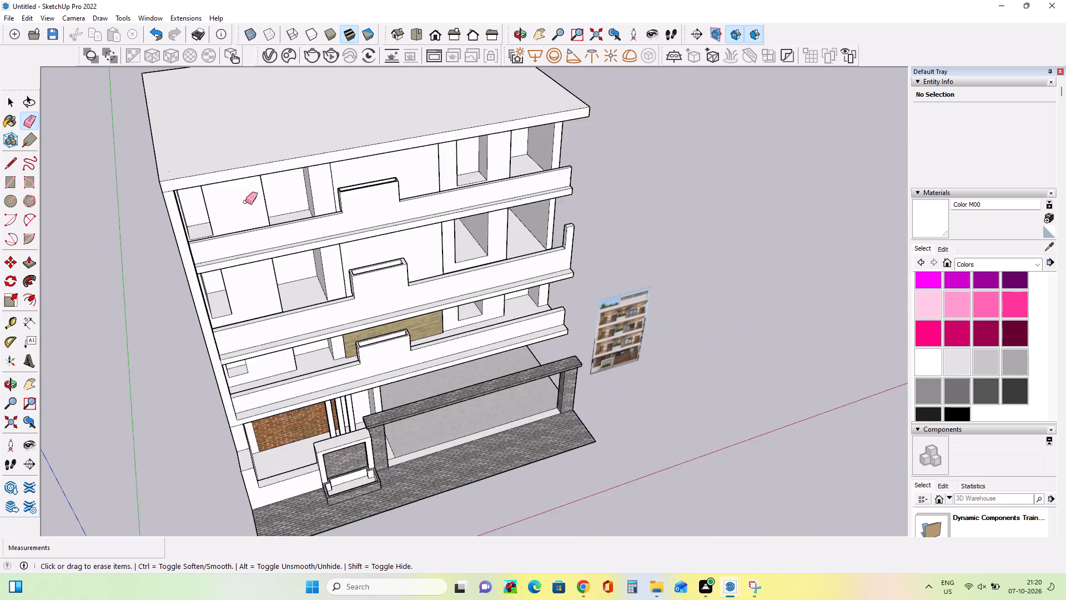
pyautogui.scroll(-6, 245, 202)
pyautogui.moveTo(266, 232); pyautogui.dragTo(237, 125, button='middle')
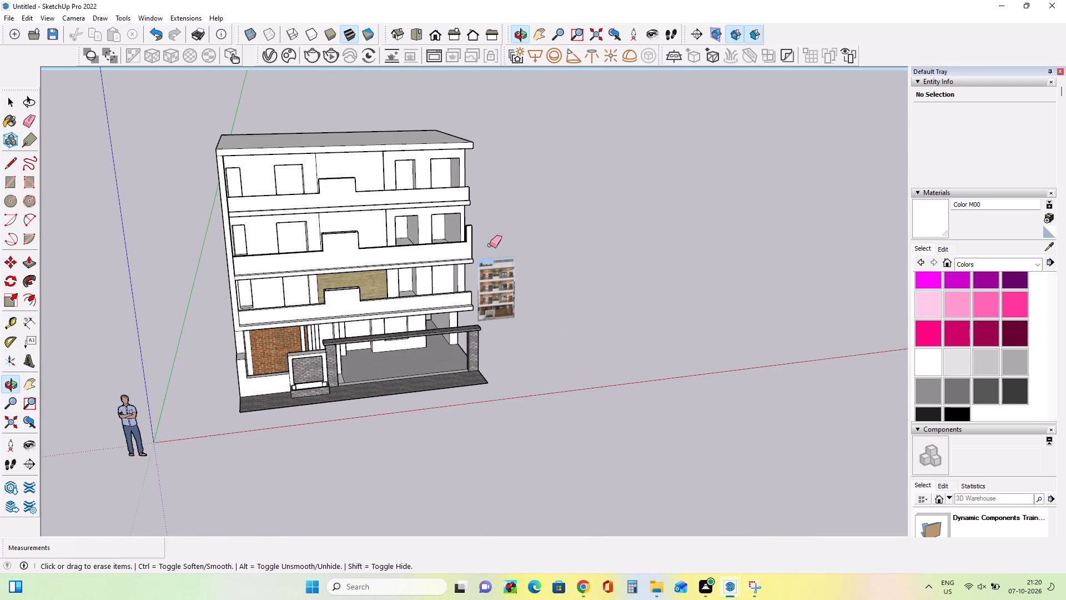
pyautogui.scroll(8, 494, 259)
pyautogui.moveTo(519, 287); pyautogui.dragTo(517, 302, button='middle')
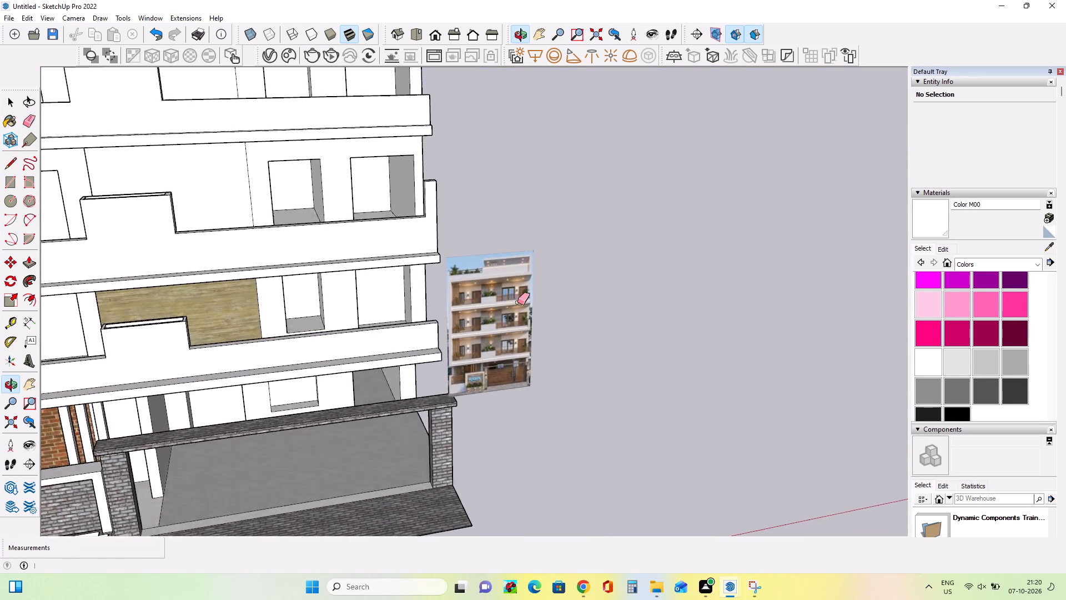
pyautogui.scroll(-10, 517, 302)
pyautogui.moveTo(454, 208); pyautogui.dragTo(451, 227, button='middle')
pyautogui.scroll(5, 513, 275)
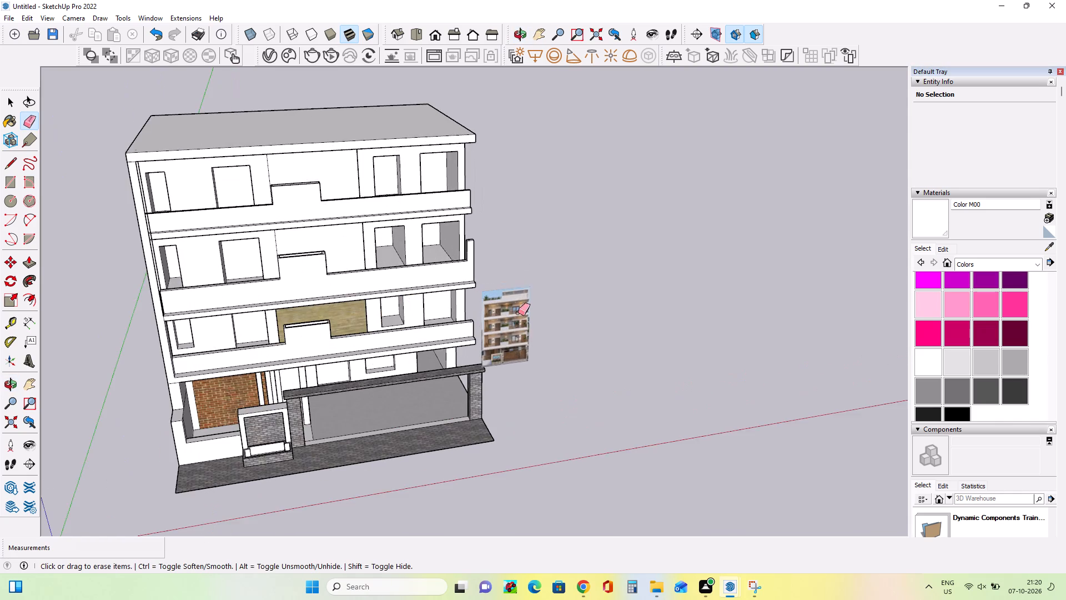
pyautogui.scroll(8, 518, 318)
pyautogui.moveTo(518, 331); pyautogui.dragTo(516, 339, button='middle')
pyautogui.scroll(-9, 516, 333)
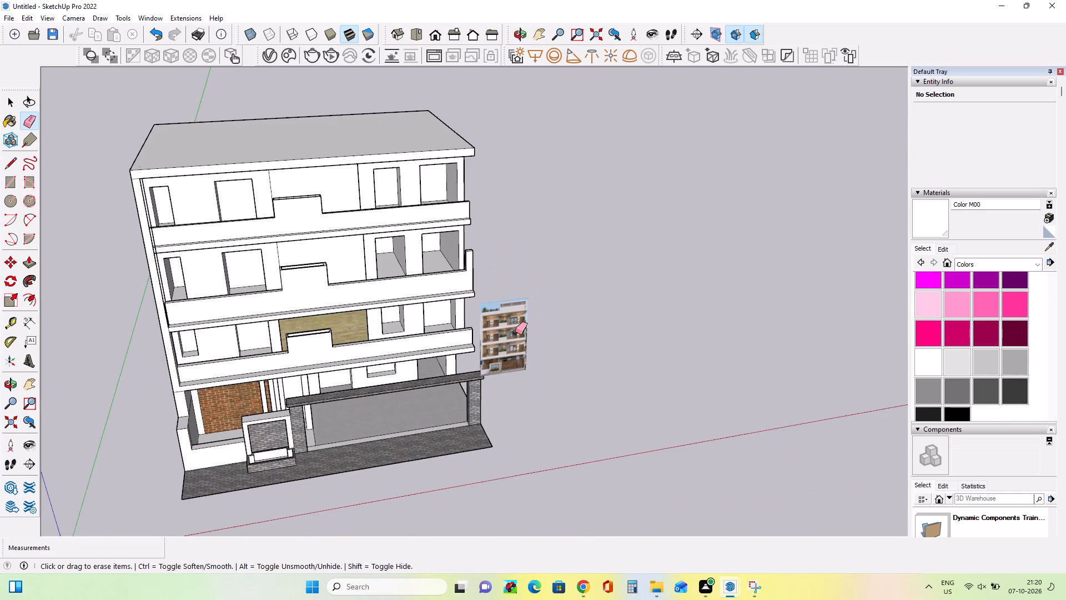
pyautogui.moveTo(418, 260); pyautogui.dragTo(413, 306, button='middle')
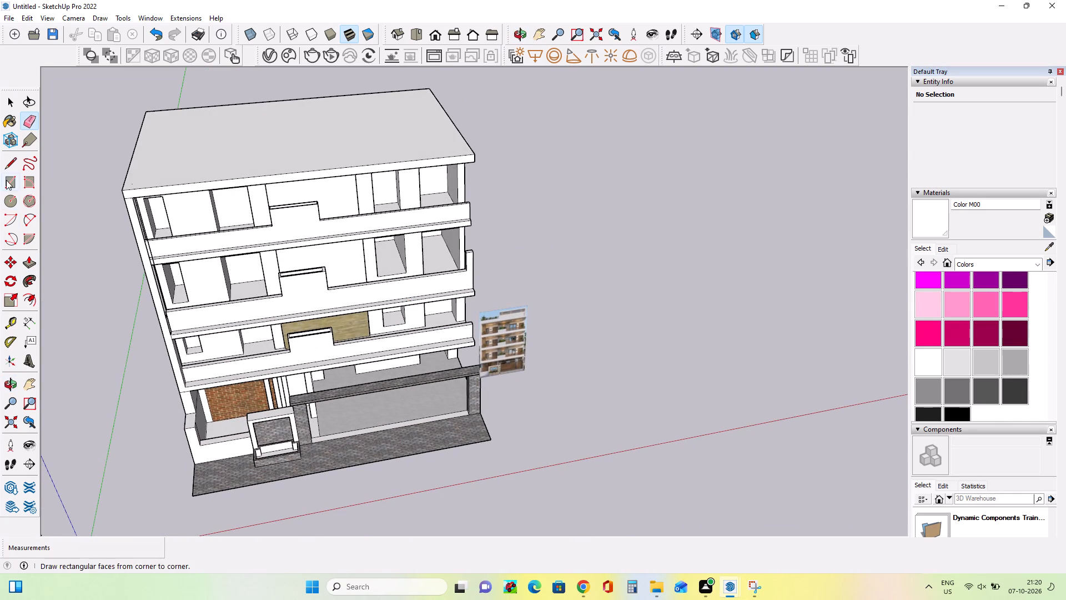
# Draw a rectangle about 25' 11 3/4" by 1' 7/16" on the roof along its whole front edge.
pyautogui.click(7, 187)
pyautogui.click(475, 155)
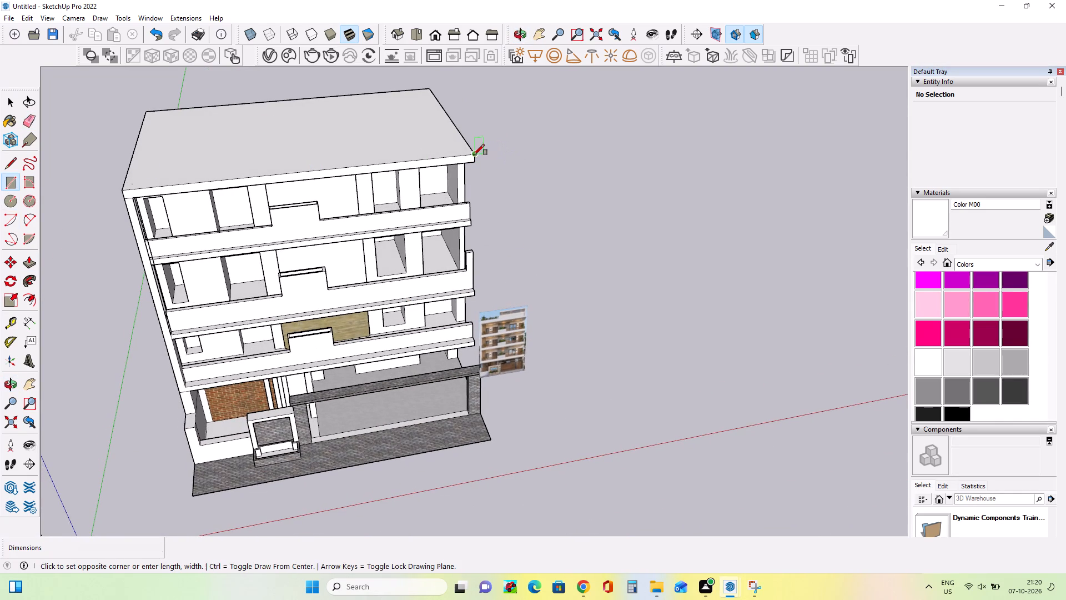
pyautogui.click(125, 182)
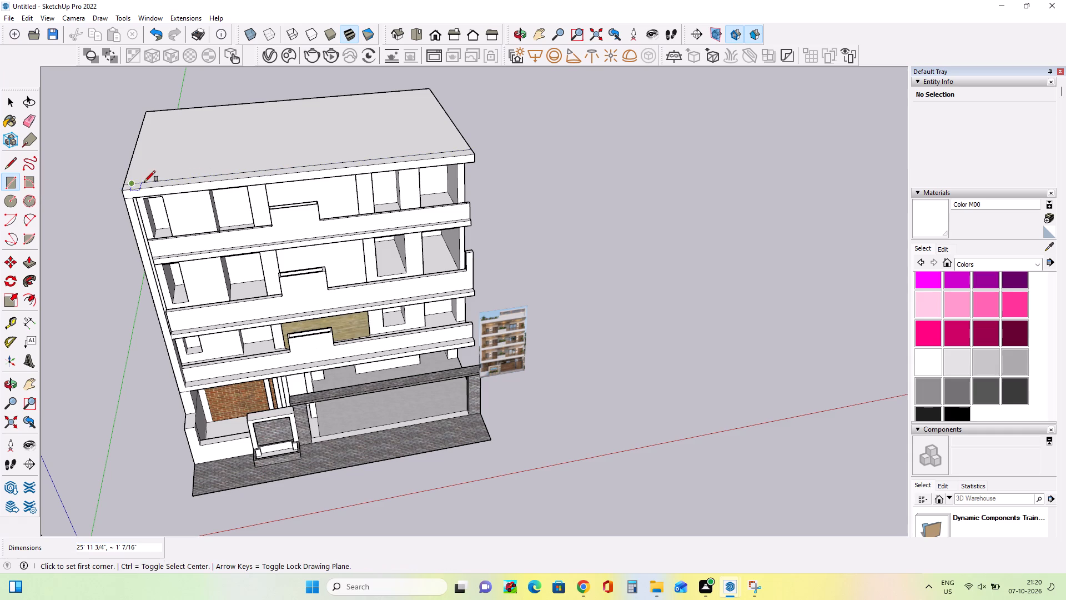
# Pull the front roof strip up 3' 4 5/8" as a parapet wall.
pyautogui.moveTo(338, 191); pyautogui.dragTo(340, 224, button='middle')
pyautogui.click(29, 260)
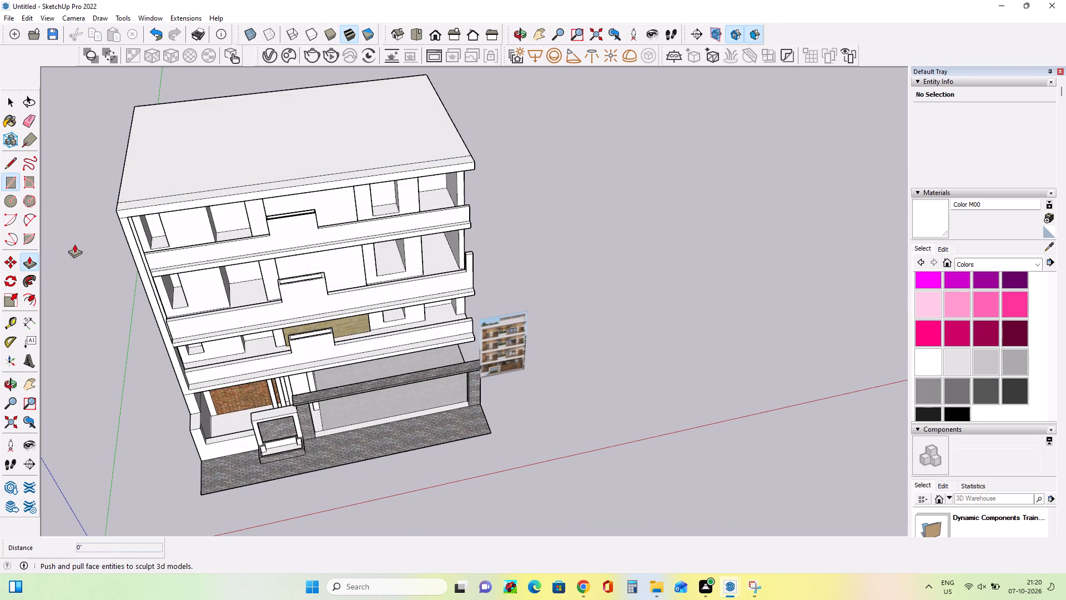
pyautogui.click(378, 169)
pyautogui.click(369, 128)
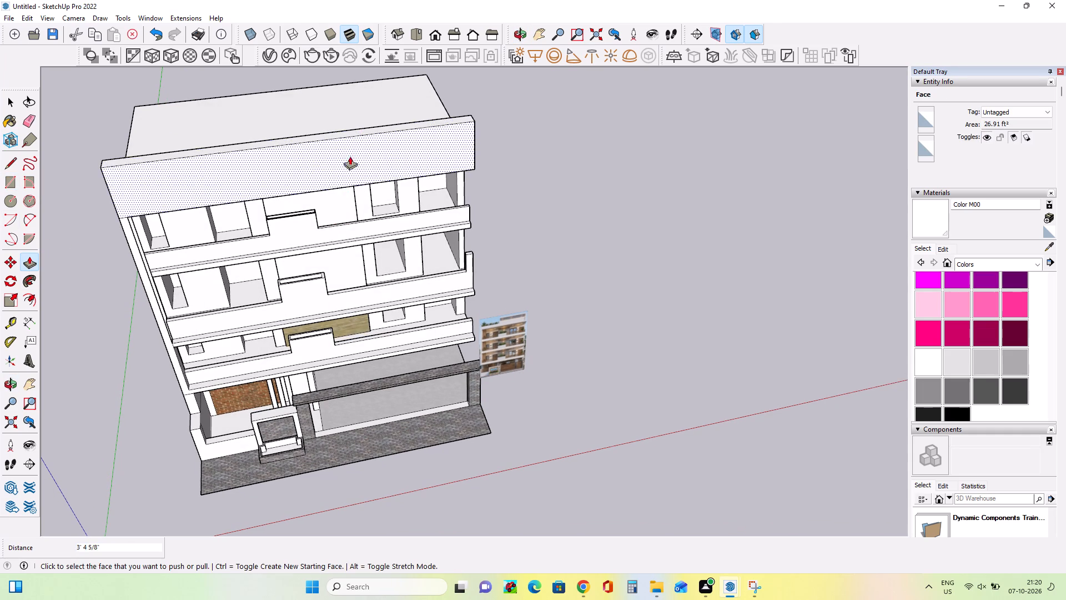
# Push the parapet's roof-side face in 7 1/2" to thin the wall.
pyautogui.moveTo(323, 168); pyautogui.dragTo(735, 118, button='middle')
pyautogui.moveTo(376, 253); pyautogui.dragTo(466, 259, button='middle')
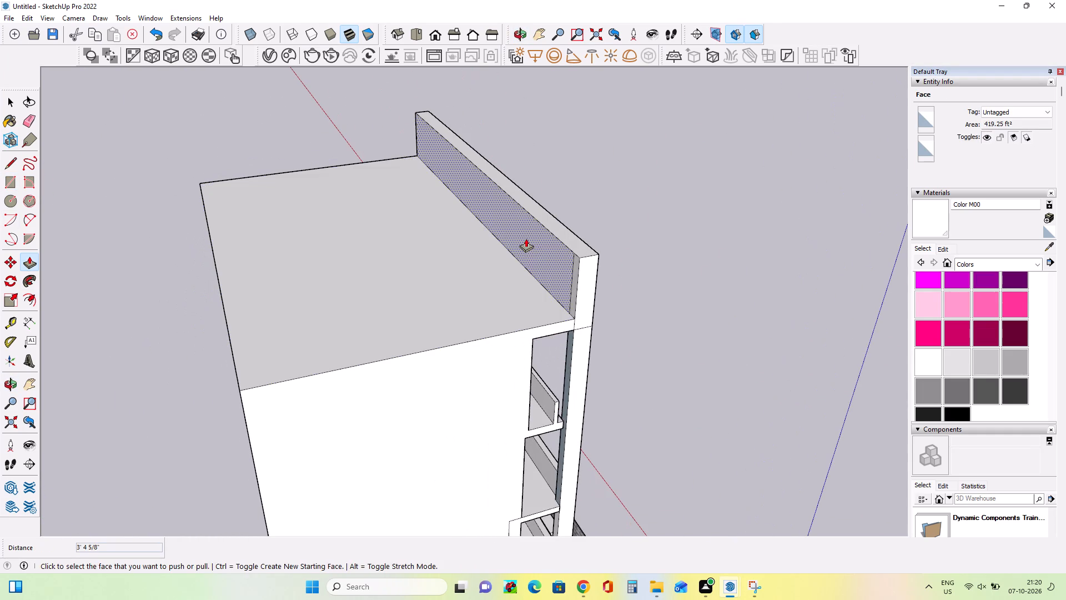
pyautogui.click(526, 238)
pyautogui.click(536, 234)
# Examine how the parapet, railing section and raised wall are laid out in the reference image.
pyautogui.moveTo(671, 272); pyautogui.dragTo(250, 275, button='middle')
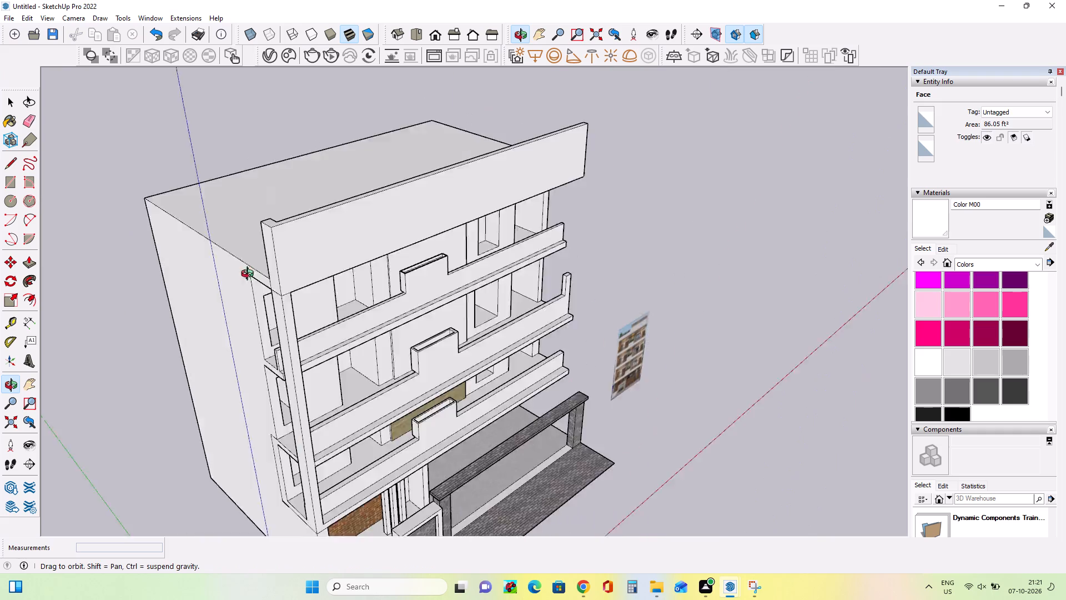
pyautogui.moveTo(250, 275); pyautogui.dragTo(142, 264, button='middle')
pyautogui.scroll(-4, 189, 248)
pyautogui.scroll(11, 530, 346)
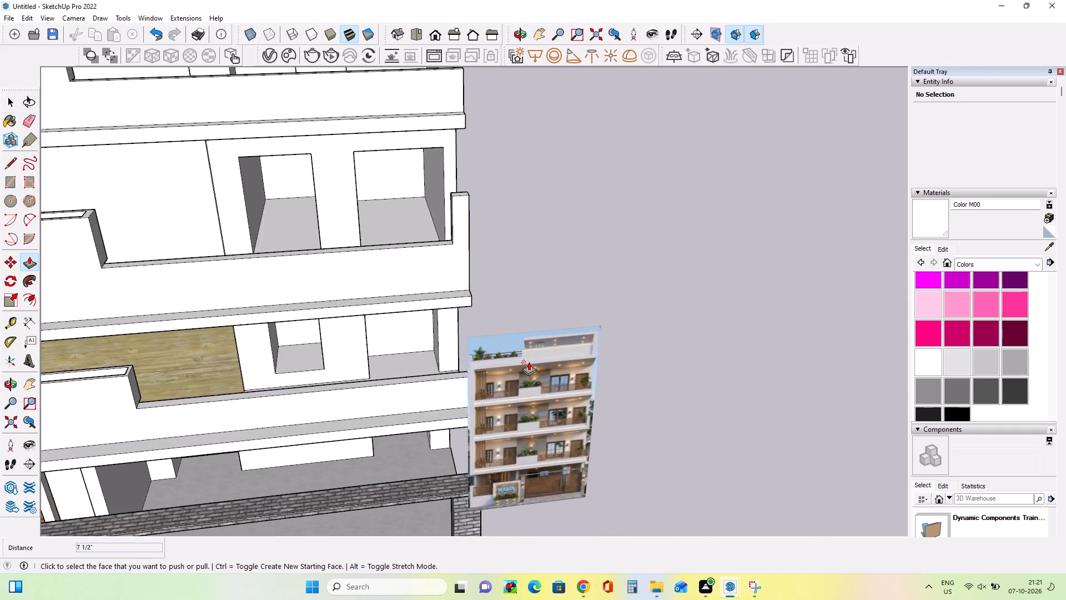
pyautogui.scroll(4, 529, 362)
pyautogui.scroll(-2, 545, 365)
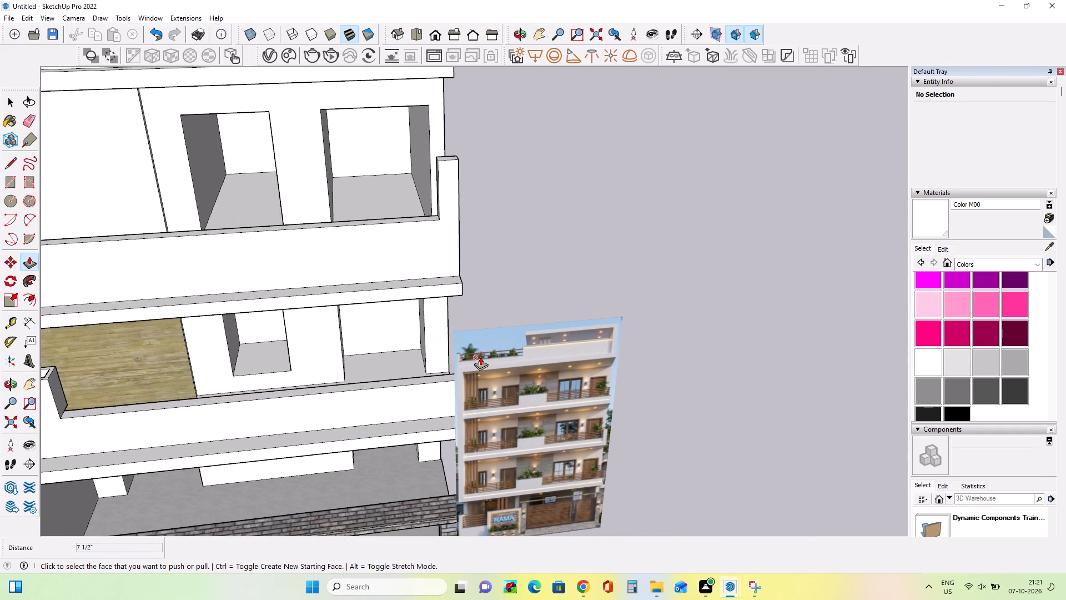
pyautogui.scroll(-3, 480, 357)
pyautogui.scroll(-10, 521, 313)
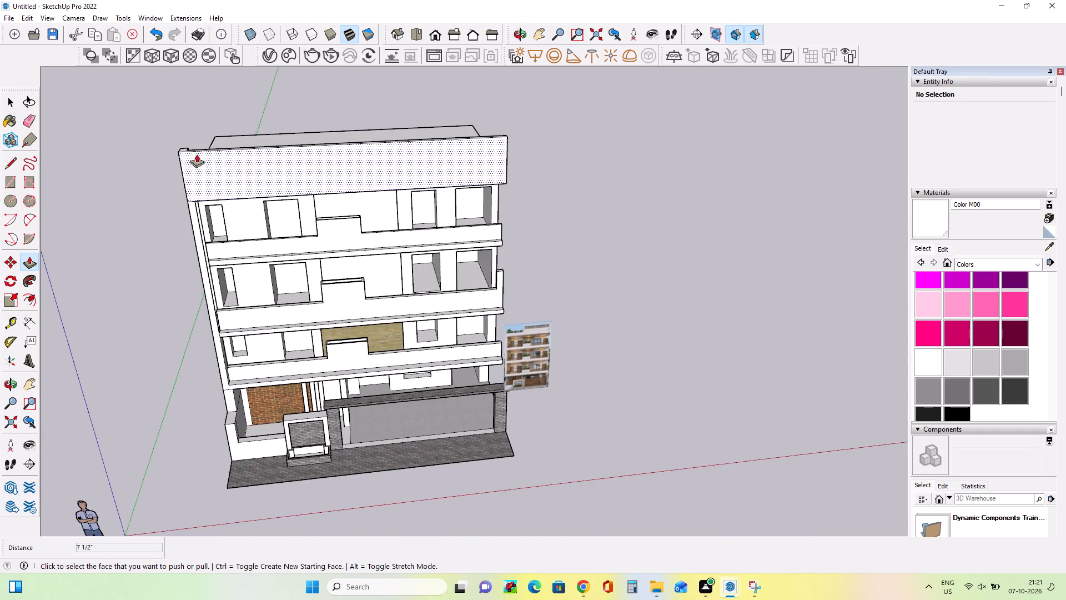
# Draw a short line across the parapet's top where it meets the deeper end at the corner column.
pyautogui.scroll(4, 187, 148)
pyautogui.moveTo(200, 179); pyautogui.dragTo(212, 219, button='middle')
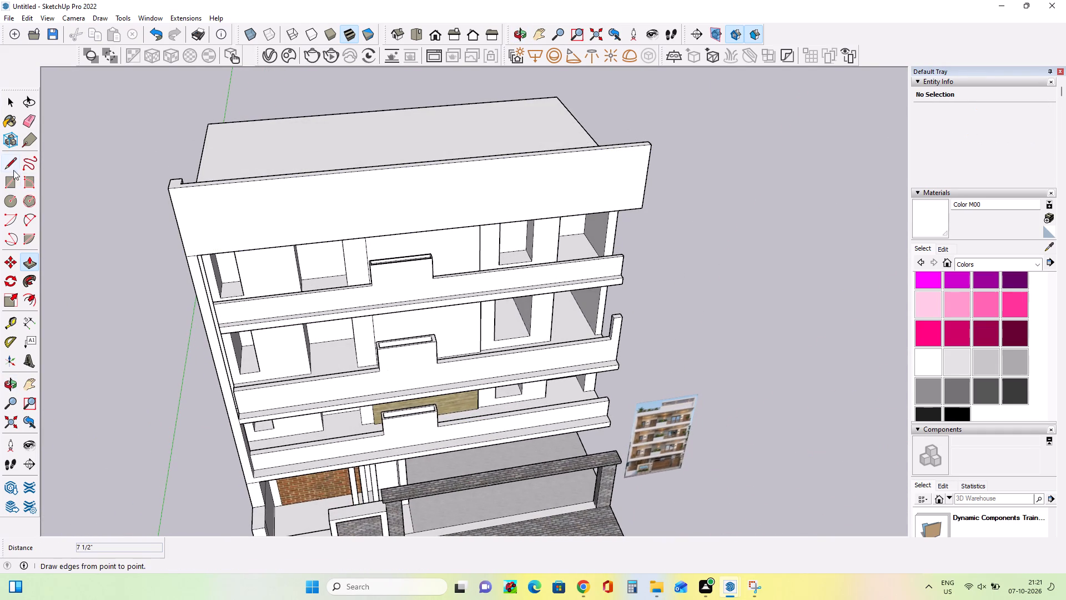
pyautogui.click(9, 163)
pyautogui.click(180, 183)
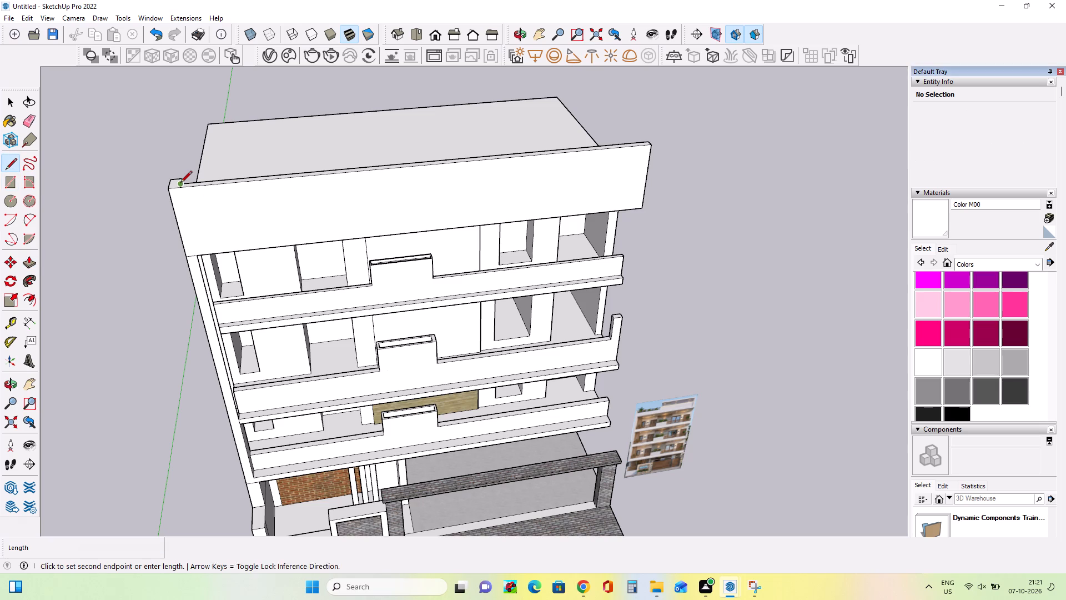
pyautogui.click(180, 190)
# Examine where the raised parapet wall begins along the roof in the reference image.
pyautogui.moveTo(270, 209); pyautogui.dragTo(276, 243, button='middle')
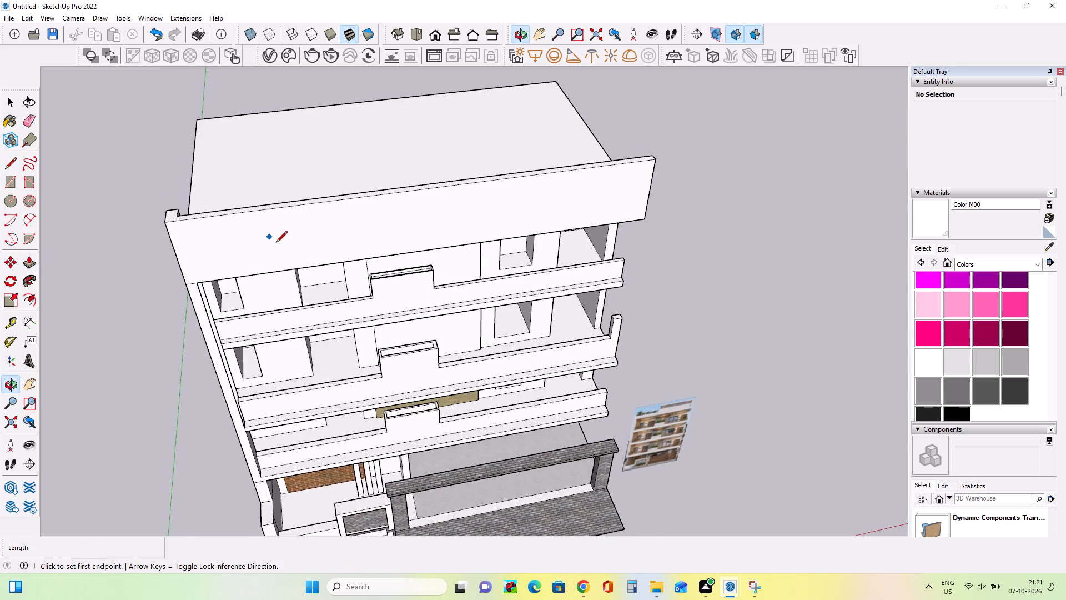
pyautogui.moveTo(274, 242); pyautogui.dragTo(224, 86, button='middle')
pyautogui.scroll(5, 666, 360)
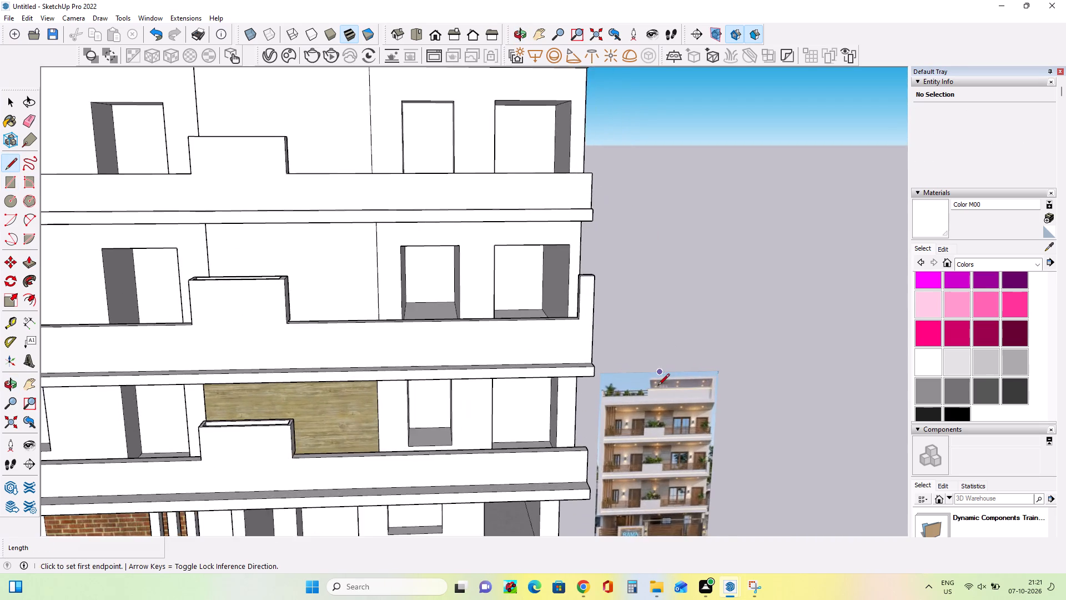
pyautogui.scroll(8, 658, 390)
pyautogui.scroll(-9, 658, 391)
pyautogui.scroll(1, 657, 392)
pyautogui.scroll(-8, 657, 392)
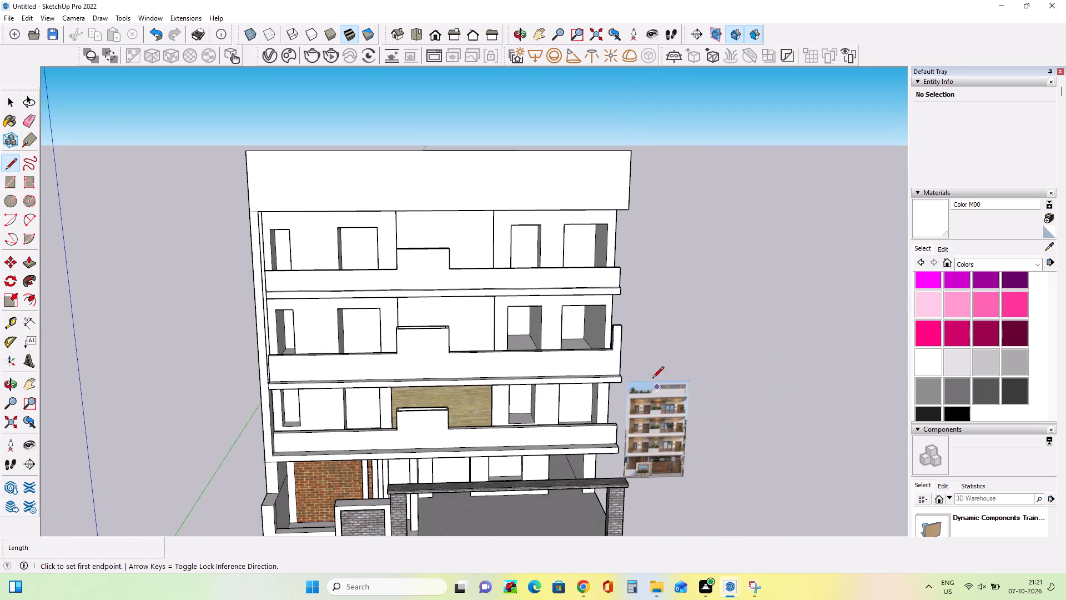
# Draw a line about 4 15/16" long across the parapet's top, a little short of its midpoint from the corner column.
pyautogui.moveTo(350, 146); pyautogui.dragTo(376, 306, button='middle')
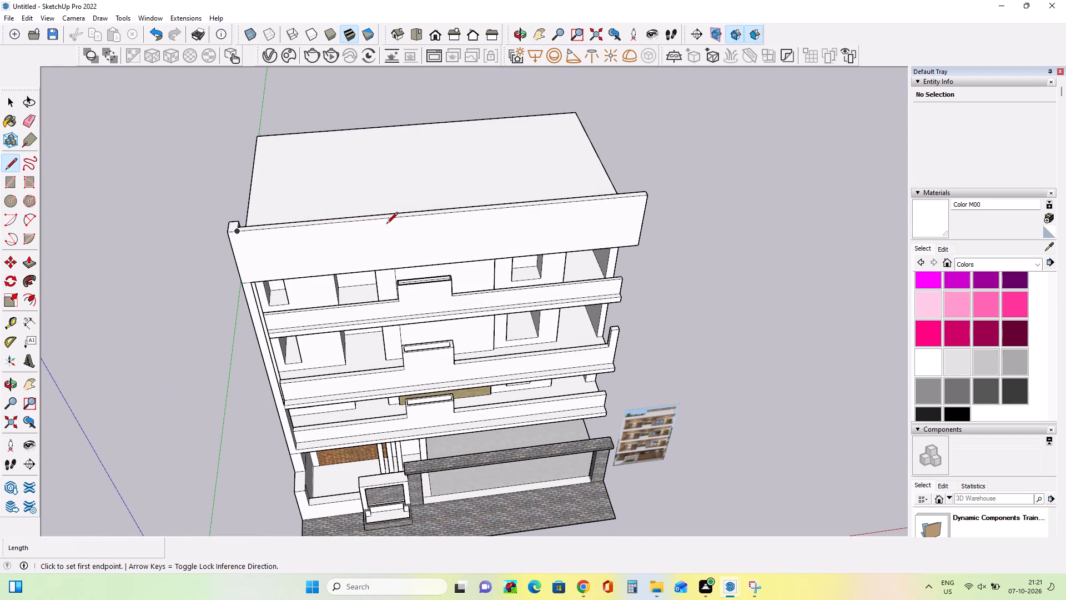
pyautogui.moveTo(395, 262); pyautogui.dragTo(389, 122, button='middle')
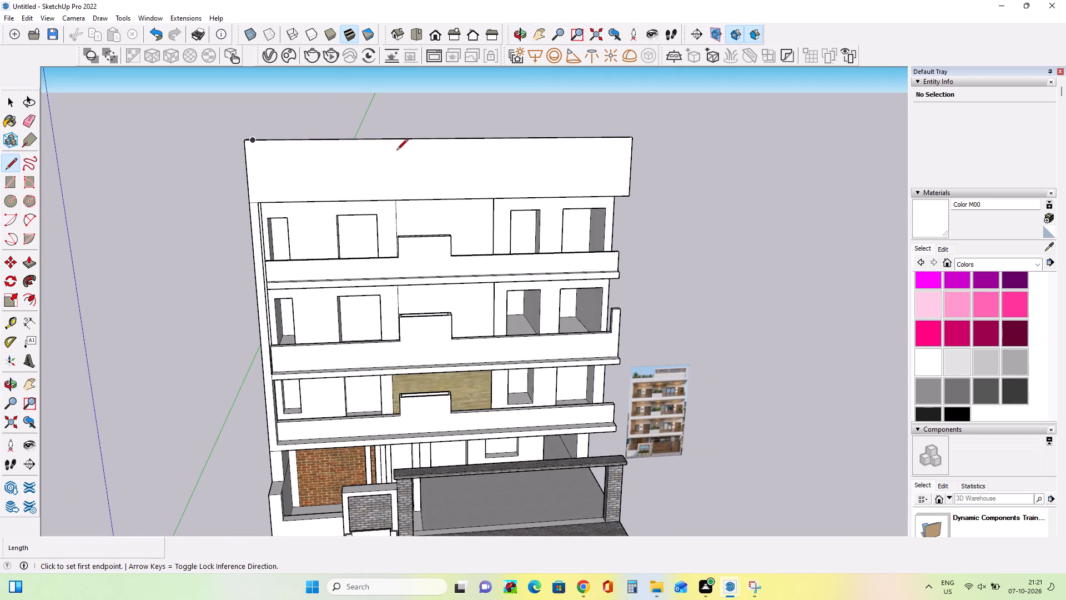
pyautogui.moveTo(395, 139); pyautogui.dragTo(386, 291, button='middle')
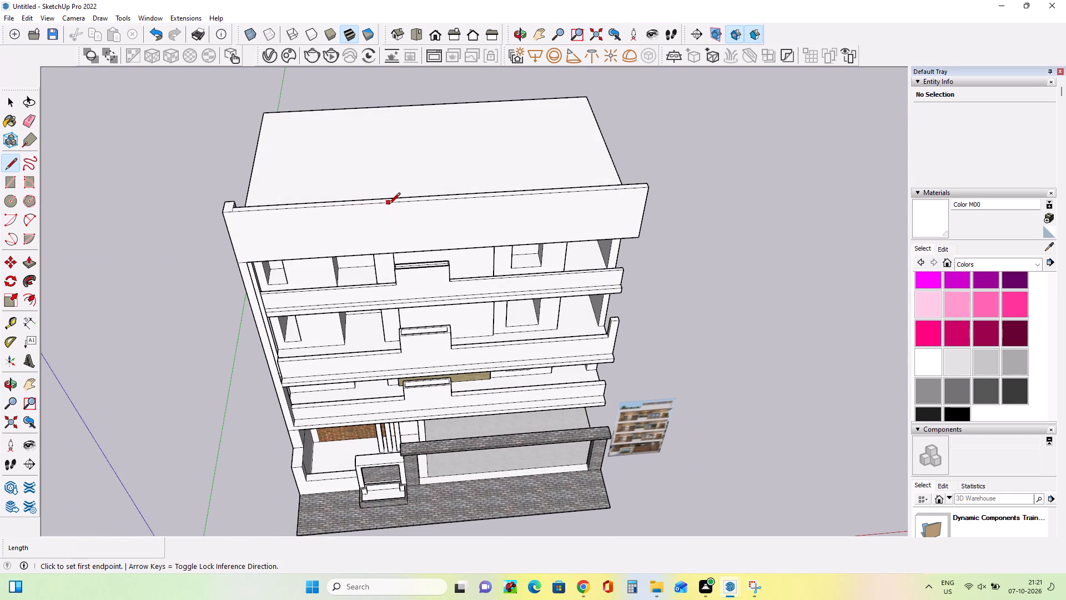
pyautogui.click(389, 205)
pyautogui.click(386, 199)
# Study the raised parapet wall and the lower railing section in the reference image up close.
pyautogui.moveTo(665, 448); pyautogui.dragTo(655, 394, button='middle')
pyautogui.scroll(7, 674, 415)
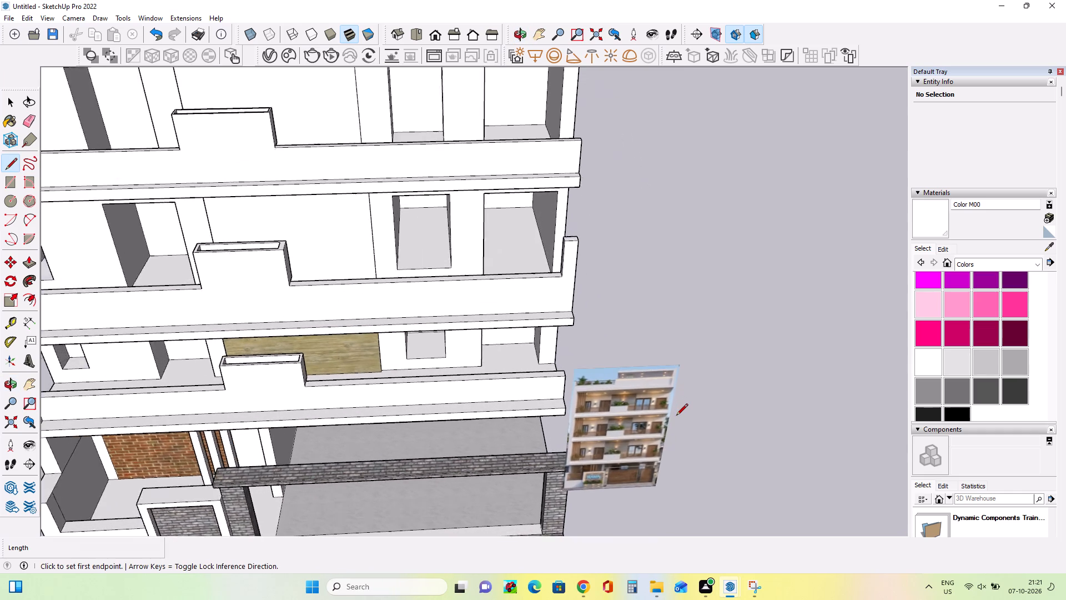
pyautogui.scroll(2, 676, 416)
pyautogui.moveTo(676, 416); pyautogui.dragTo(678, 422, button='middle')
pyautogui.scroll(12, 604, 381)
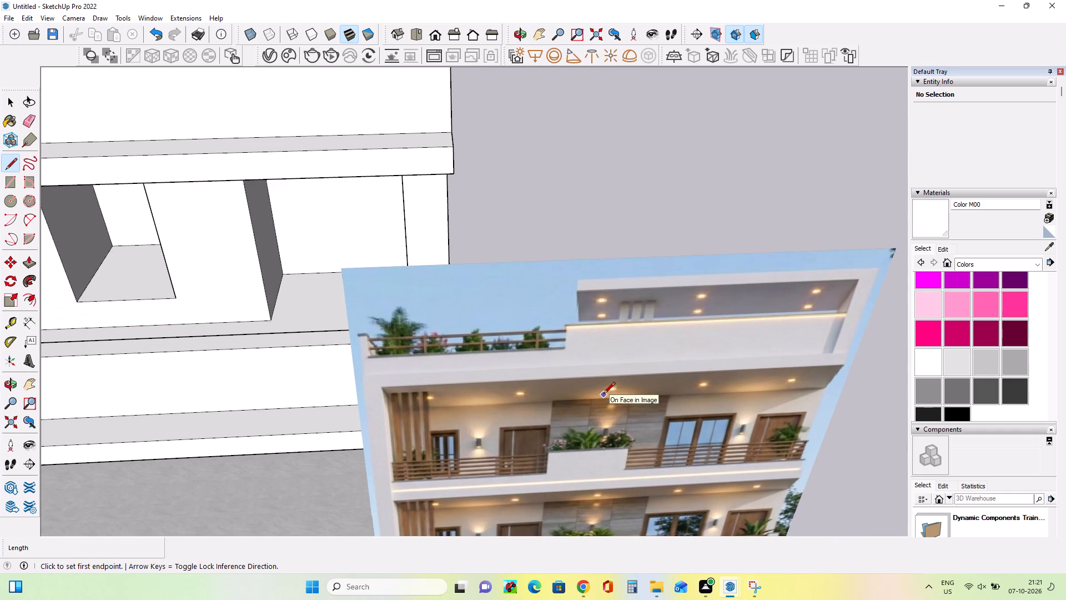
pyautogui.scroll(-12, 604, 394)
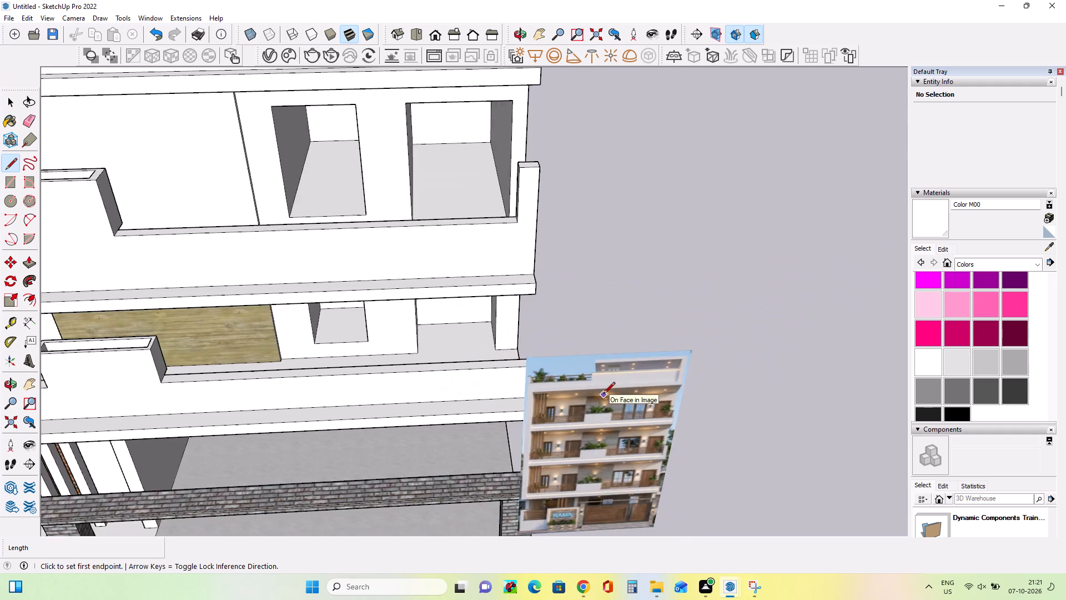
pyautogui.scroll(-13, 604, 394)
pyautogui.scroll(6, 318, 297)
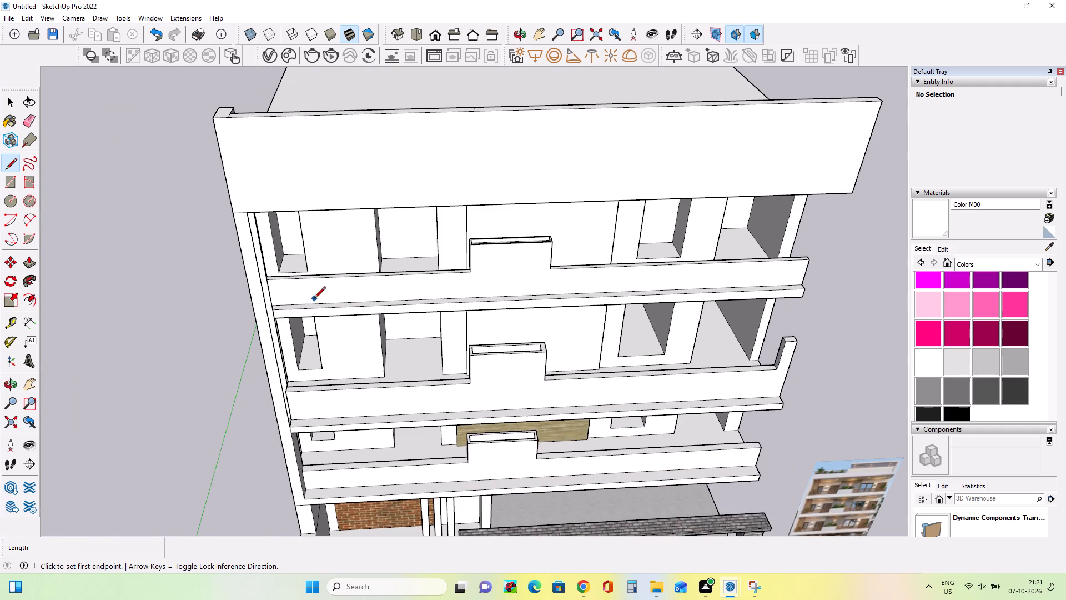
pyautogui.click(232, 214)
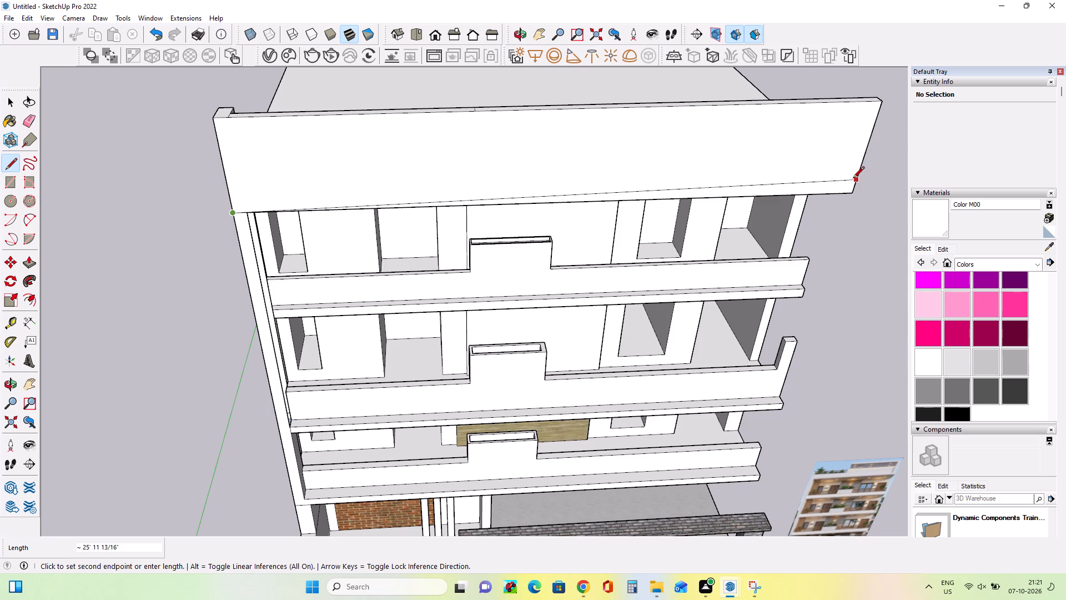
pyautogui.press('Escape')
# Erase the short edge separating the roof parapet's front face from the corner column below it.
pyautogui.moveTo(247, 203); pyautogui.dragTo(267, 212, button='middle')
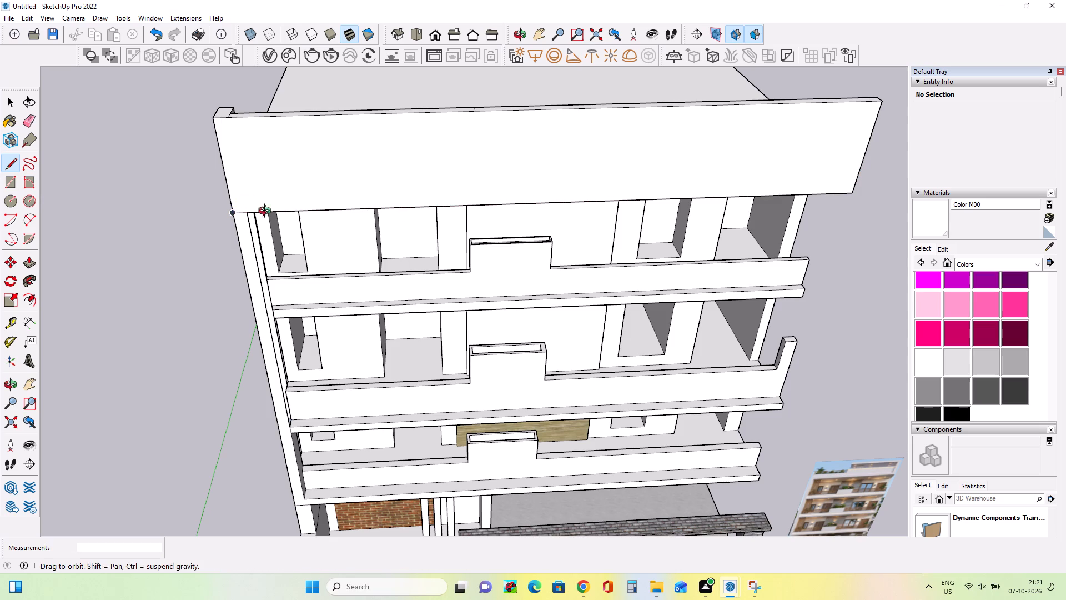
pyautogui.moveTo(267, 212); pyautogui.dragTo(369, 242, button='middle')
pyautogui.scroll(14, 294, 282)
pyautogui.middleClick(295, 289)
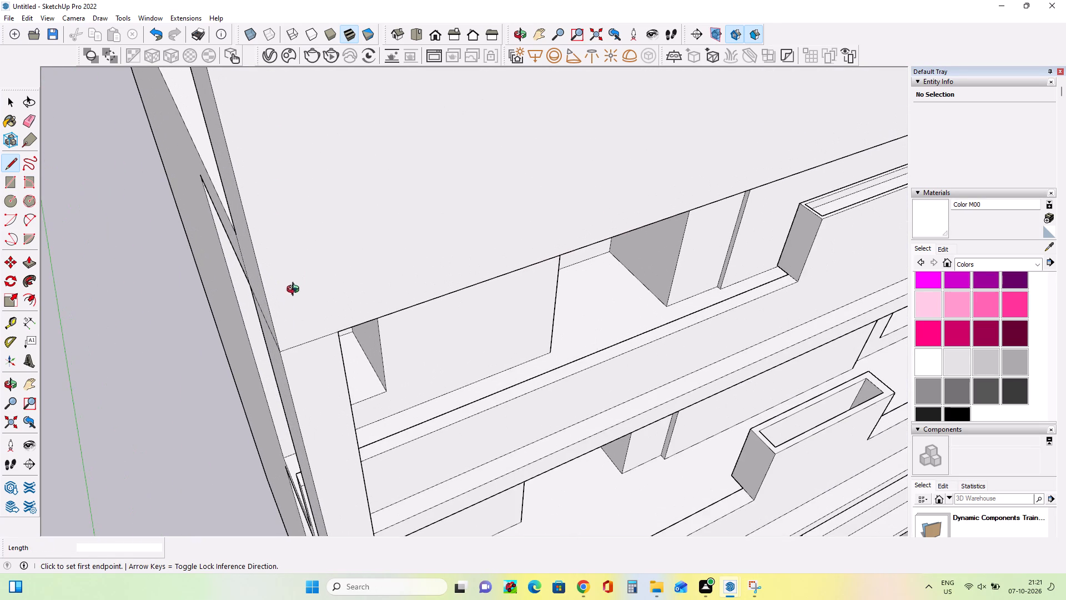
pyautogui.click(28, 116)
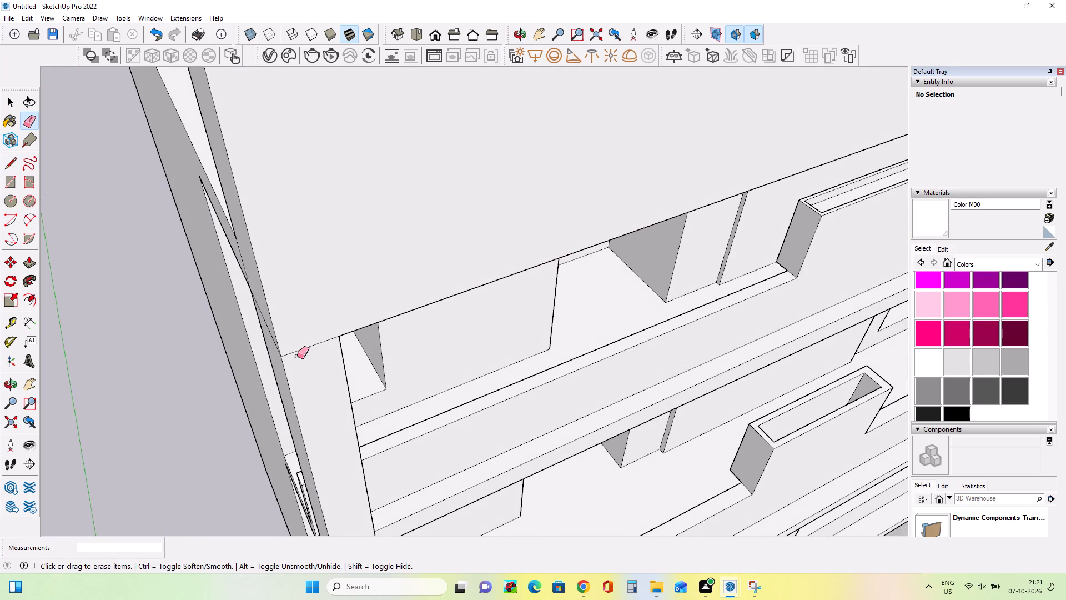
pyautogui.click(299, 351)
# Draw a rectangular strip about 25' 11 3/4" by 5 3/4" along the bottom of the roof parapet's front face.
pyautogui.moveTo(331, 349); pyautogui.dragTo(218, 312, button='middle')
pyautogui.scroll(-7, 215, 312)
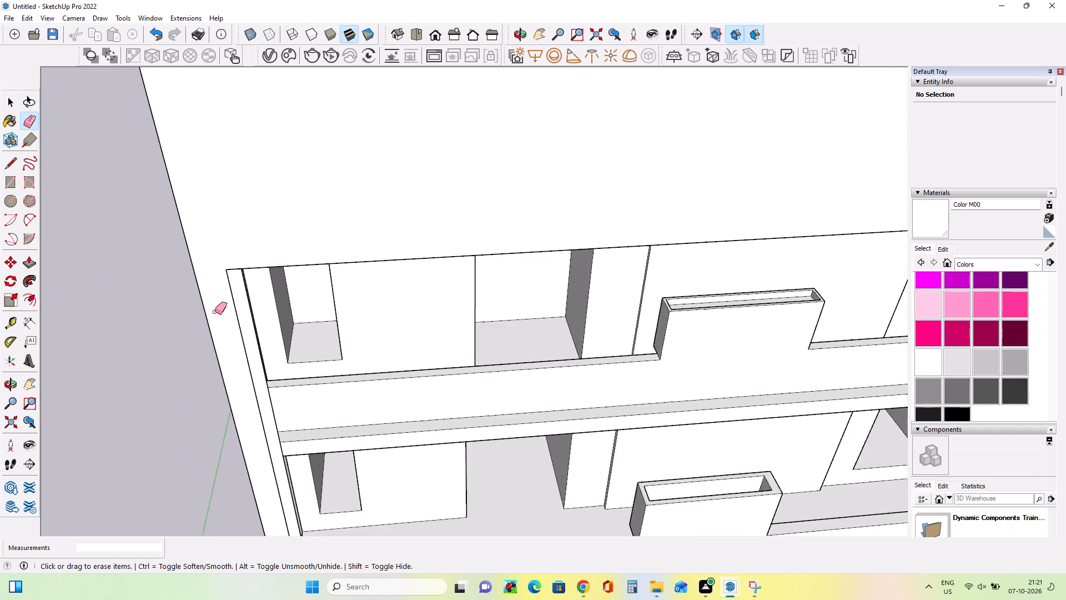
pyautogui.scroll(-4, 215, 312)
pyautogui.click(8, 187)
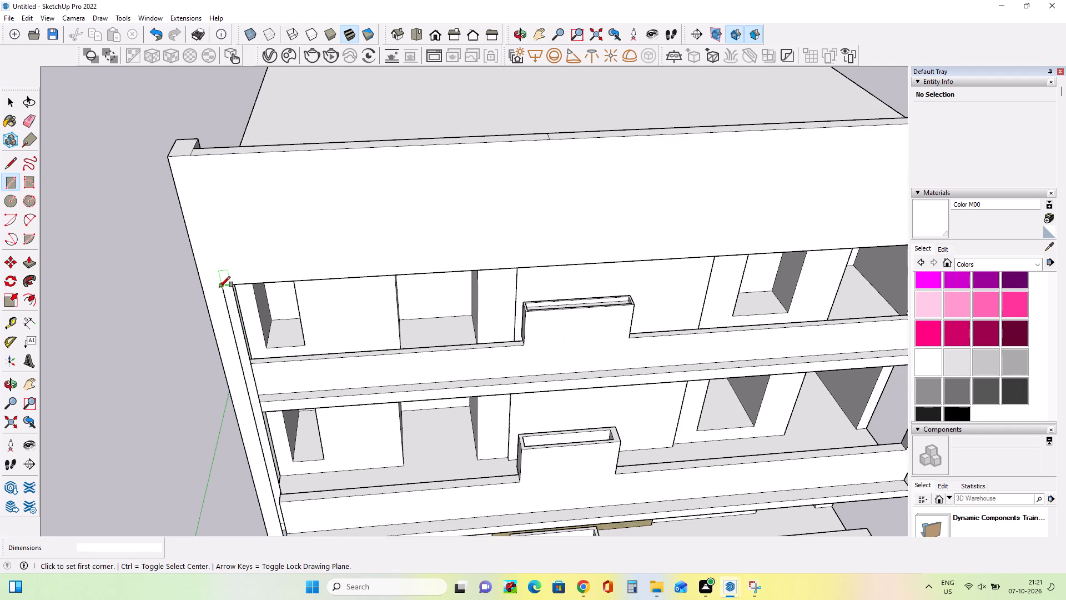
pyautogui.scroll(-6, 304, 288)
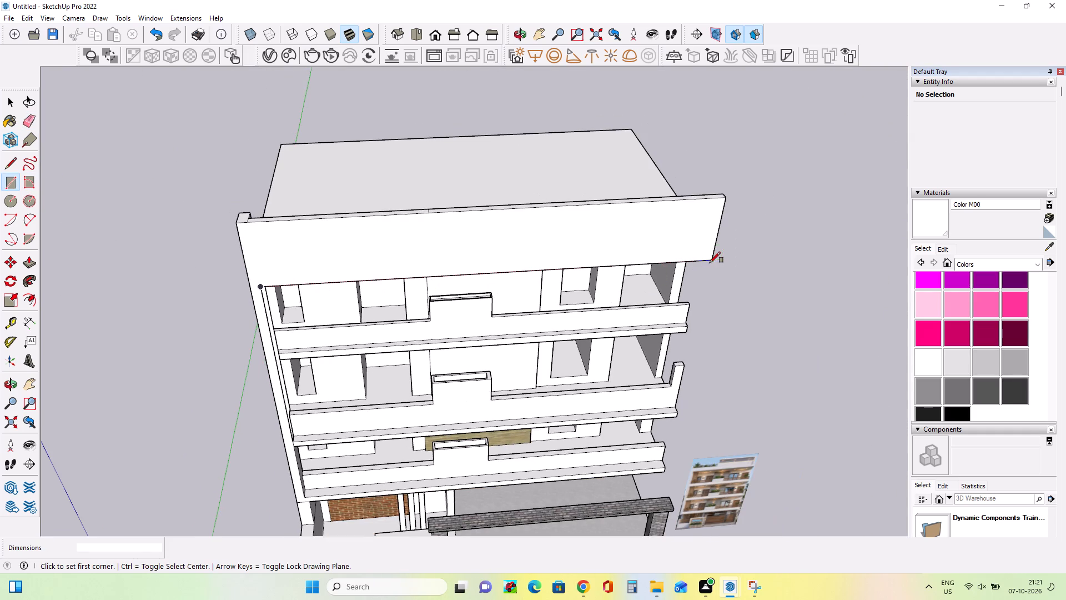
pyautogui.click(711, 262)
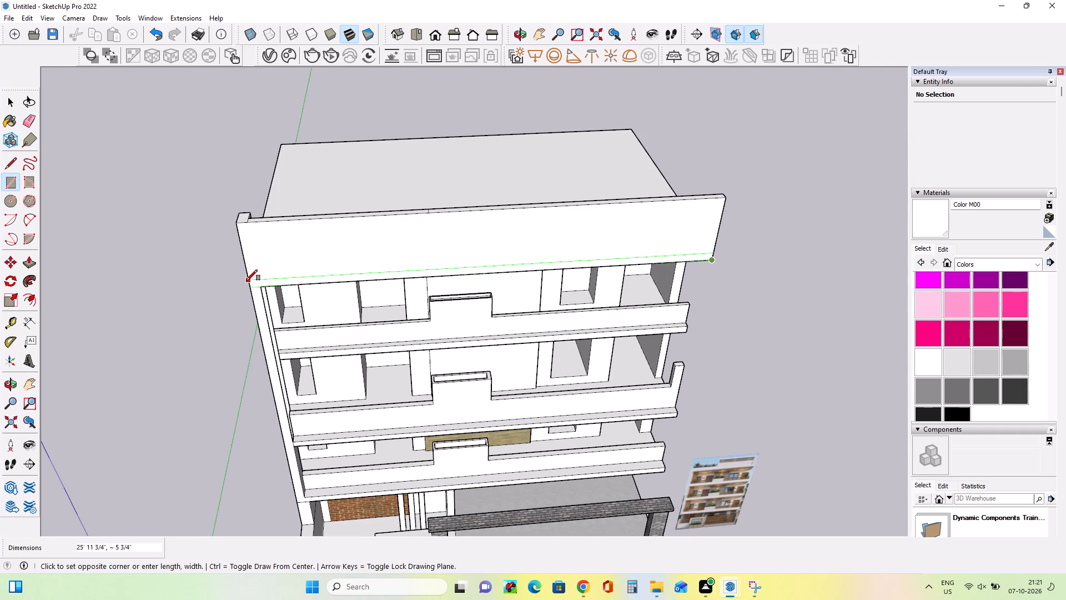
pyautogui.click(247, 281)
# Push the parapet face above the bottom strip inward 2 3/4", and push it in a further 1".
pyautogui.moveTo(435, 307); pyautogui.dragTo(435, 302, button='middle')
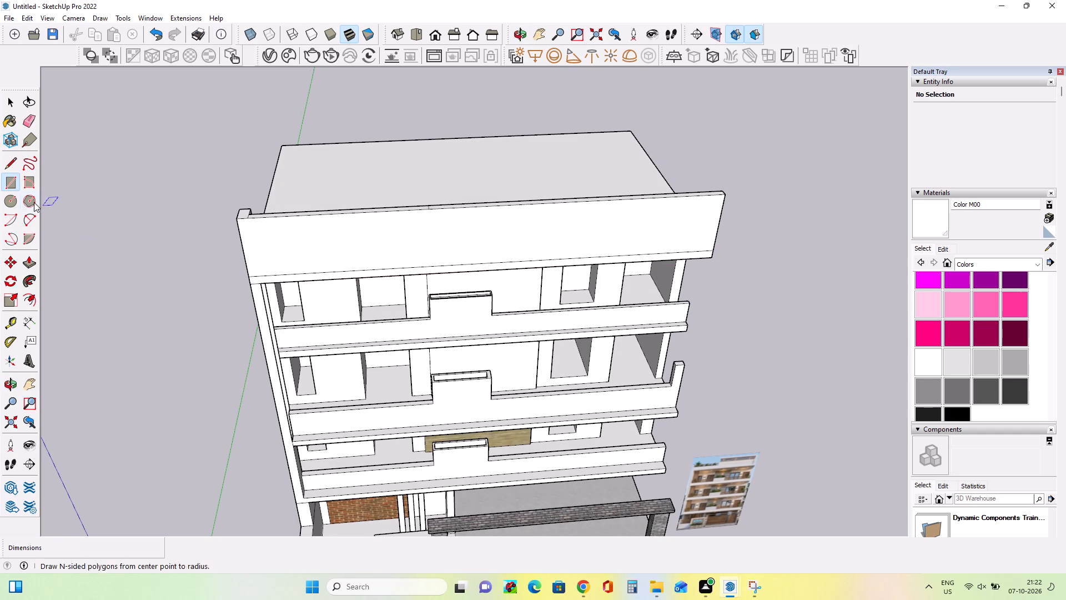
pyautogui.click(27, 264)
pyautogui.click(363, 260)
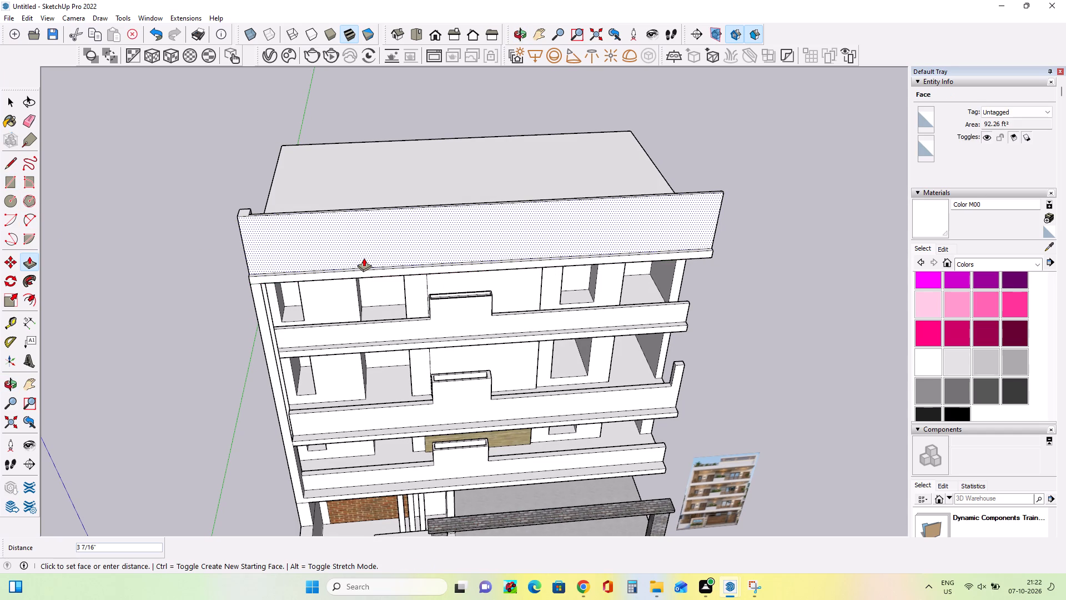
pyautogui.click(364, 258)
pyautogui.moveTo(485, 293); pyautogui.dragTo(480, 273, button='middle')
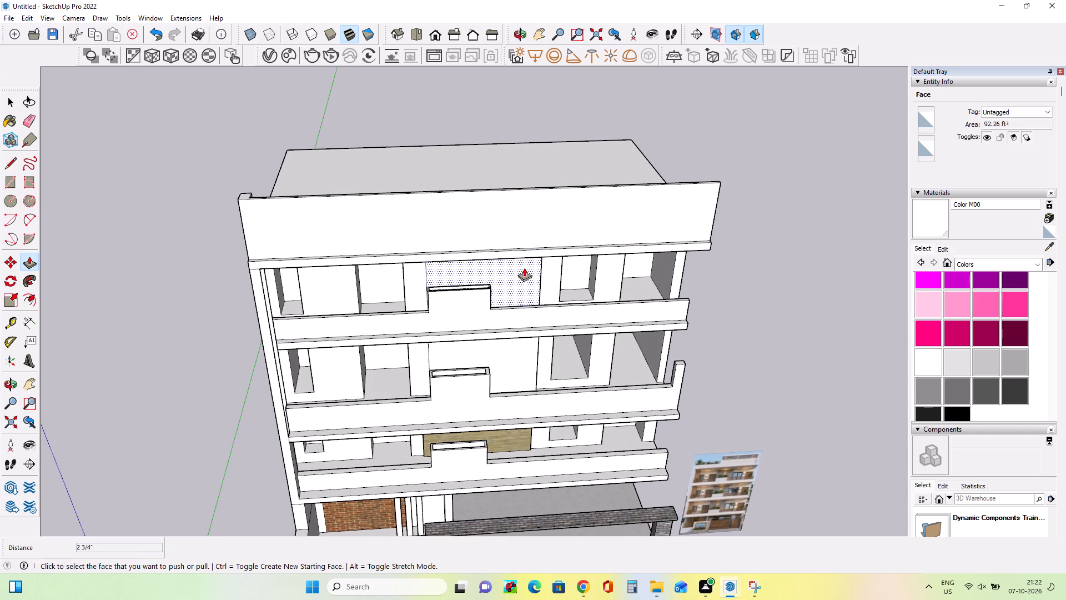
pyautogui.scroll(6, 513, 221)
pyautogui.click(516, 226)
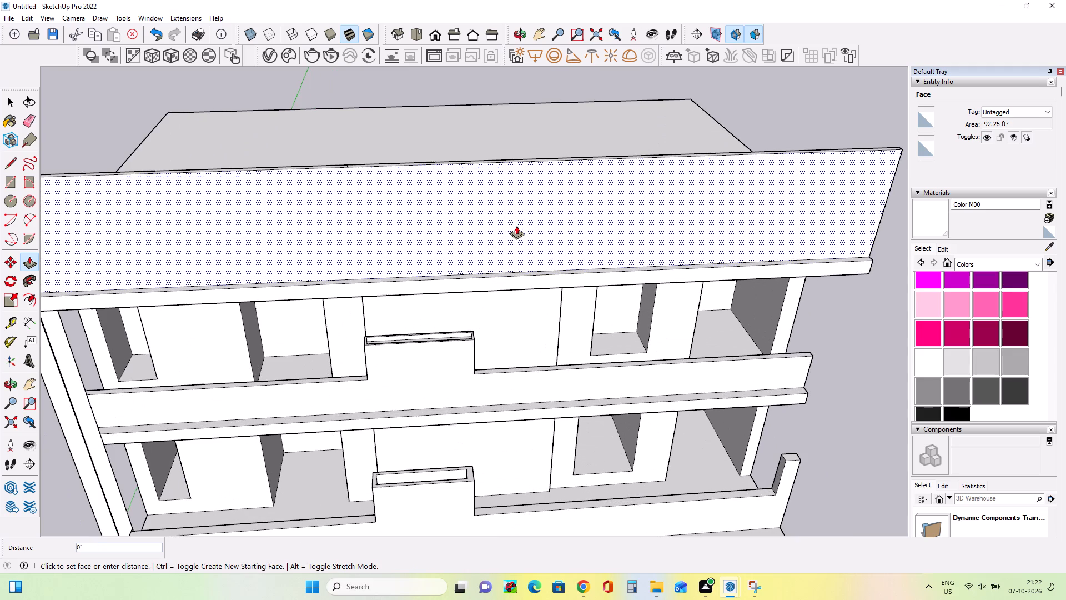
pyautogui.click(517, 224)
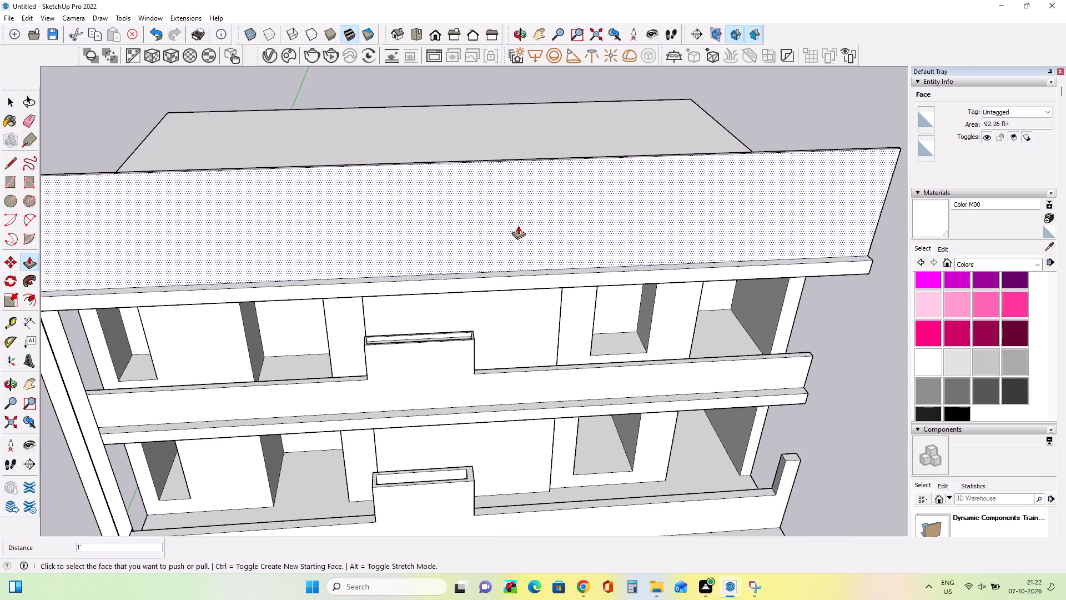
# Examine the raised parapet section and its outer end in the reference image.
pyautogui.scroll(-11, 539, 279)
pyautogui.scroll(6, 664, 458)
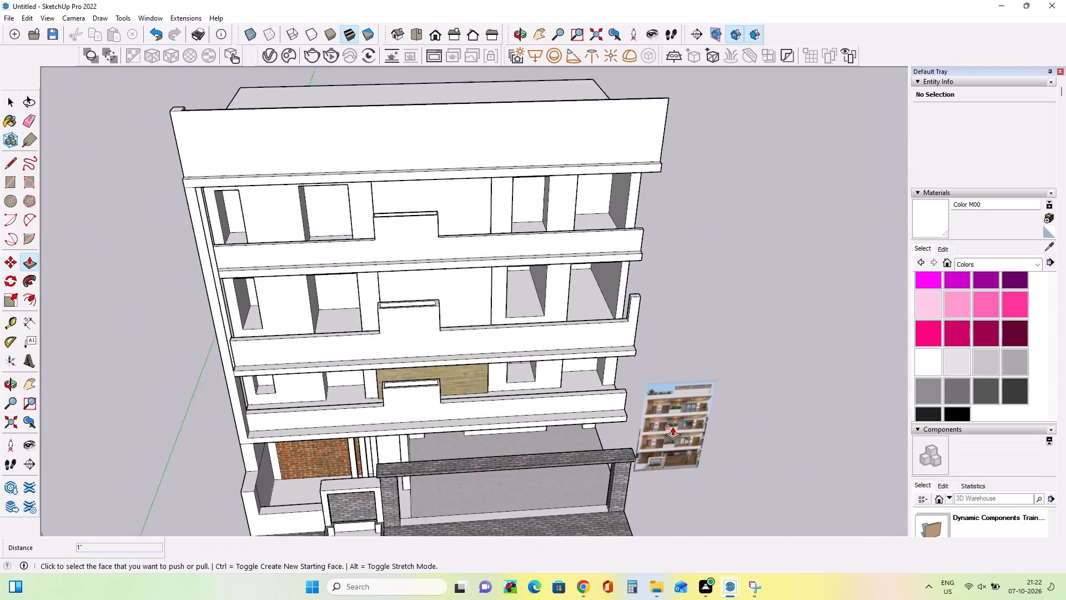
pyautogui.scroll(11, 672, 427)
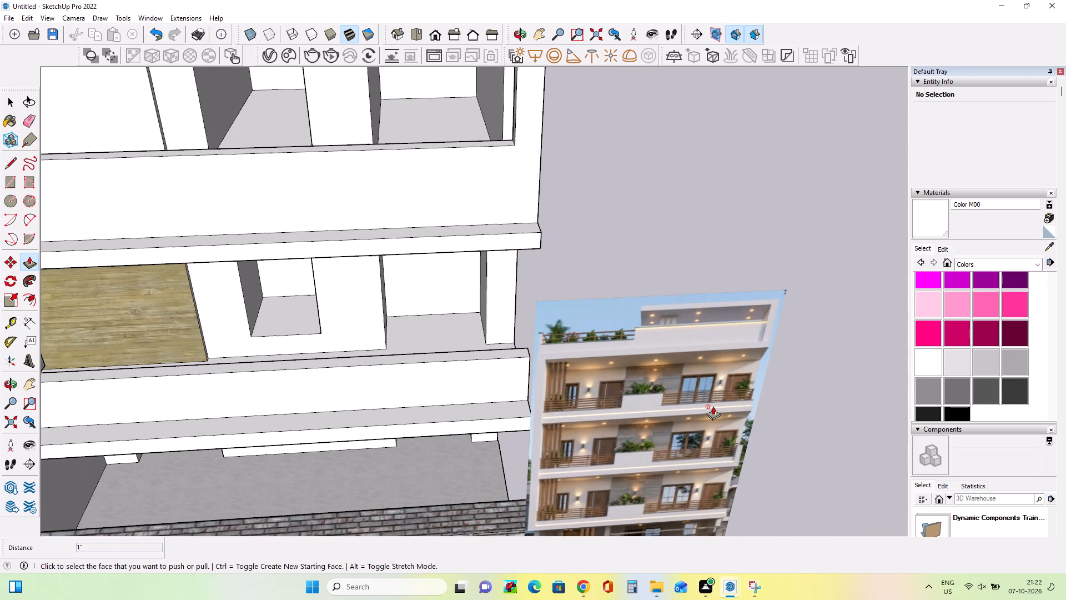
pyautogui.scroll(-15, 725, 405)
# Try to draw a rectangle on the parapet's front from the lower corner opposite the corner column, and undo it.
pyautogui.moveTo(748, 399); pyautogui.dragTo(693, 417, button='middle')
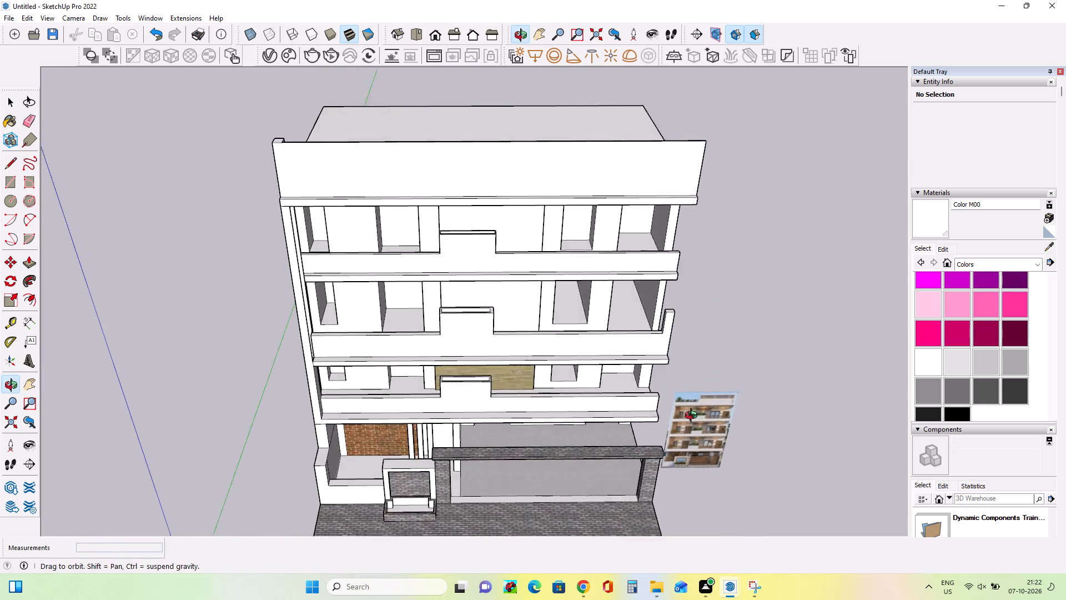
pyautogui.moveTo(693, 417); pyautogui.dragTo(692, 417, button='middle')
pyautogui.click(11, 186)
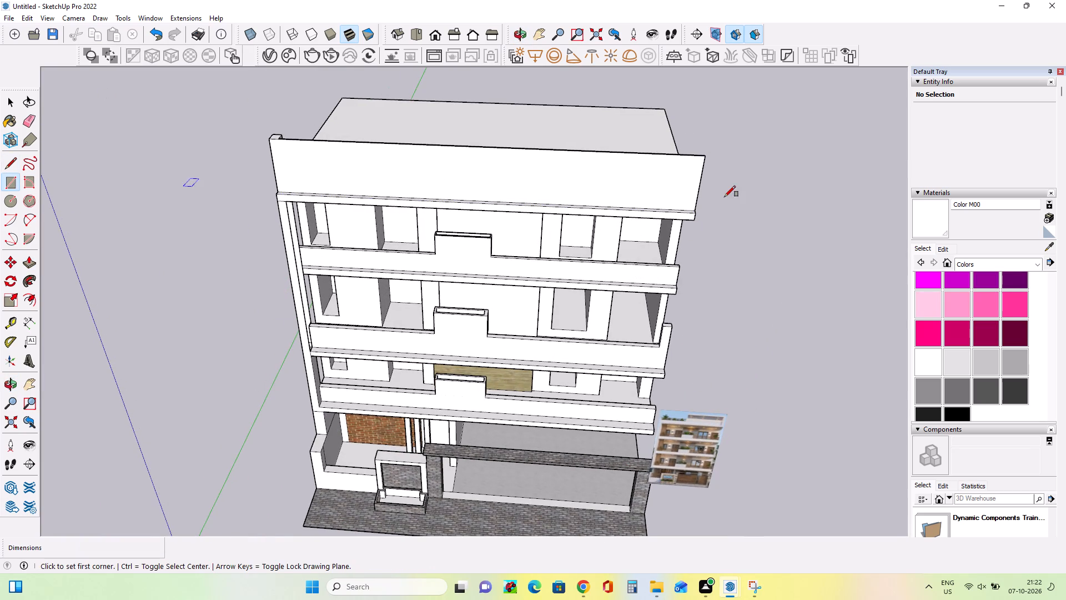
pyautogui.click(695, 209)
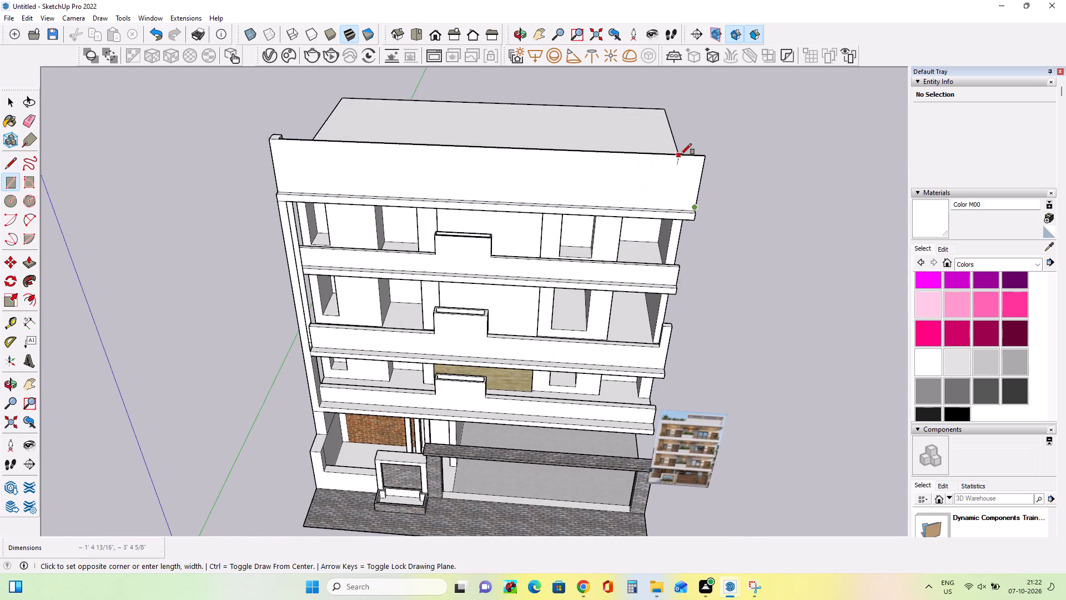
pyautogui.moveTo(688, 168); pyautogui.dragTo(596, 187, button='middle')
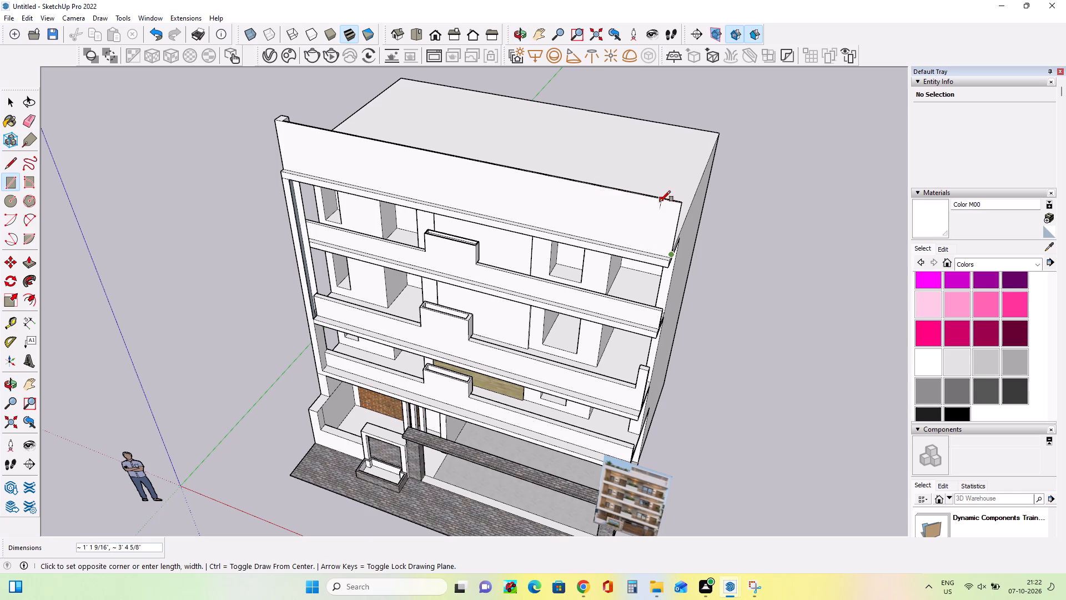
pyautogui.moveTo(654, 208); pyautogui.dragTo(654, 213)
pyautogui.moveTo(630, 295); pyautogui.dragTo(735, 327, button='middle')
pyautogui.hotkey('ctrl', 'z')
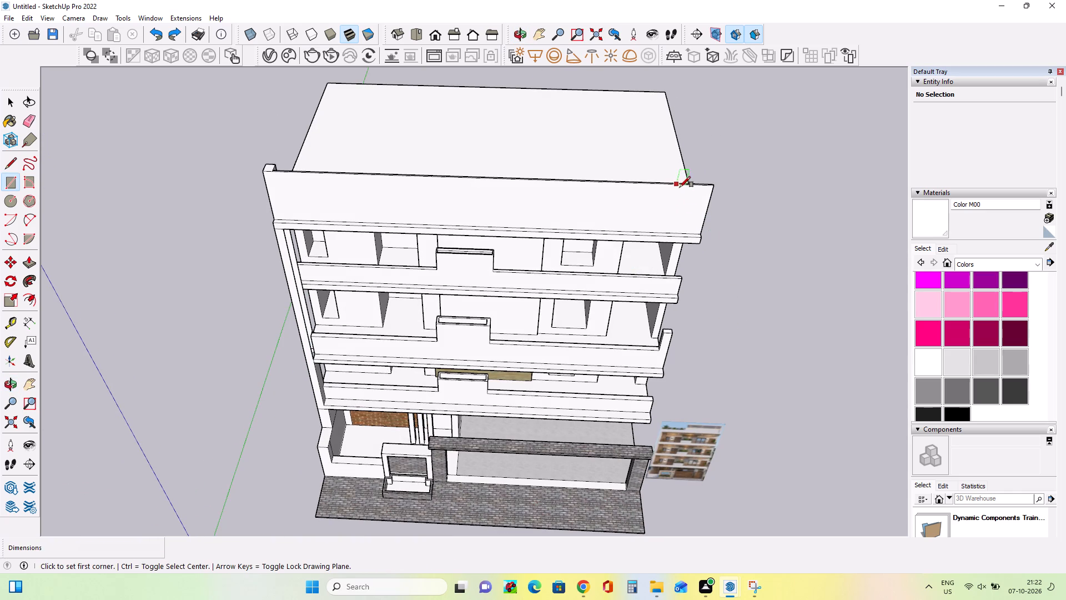
# Draw a rectangle about 1' 10 1/4" by 3' 6 5/8" on the parapet's front at the end opposite the corner column.
pyautogui.click(681, 187)
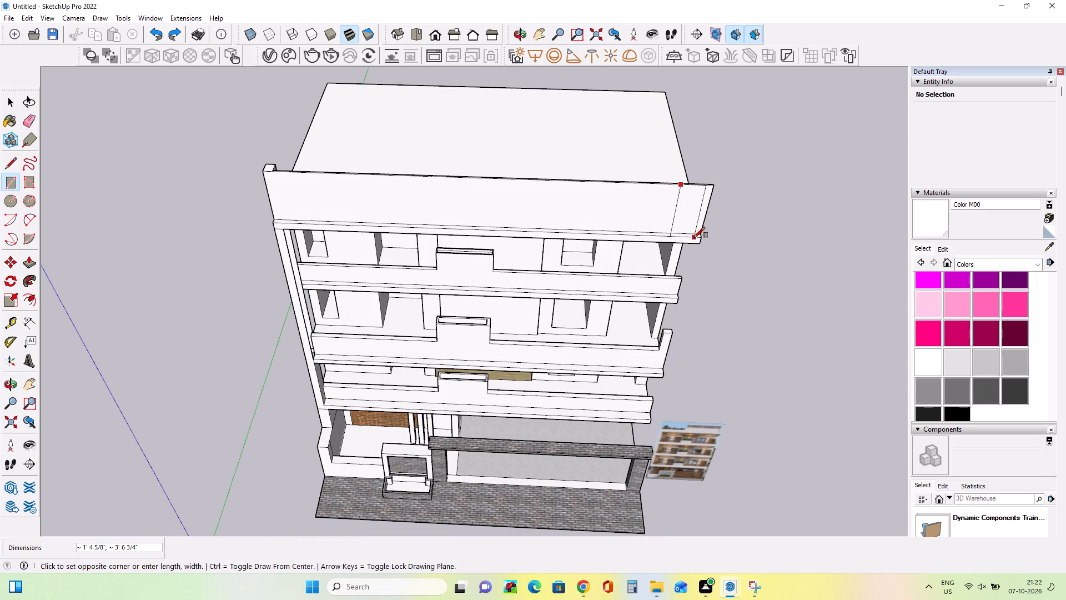
pyautogui.scroll(7, 694, 238)
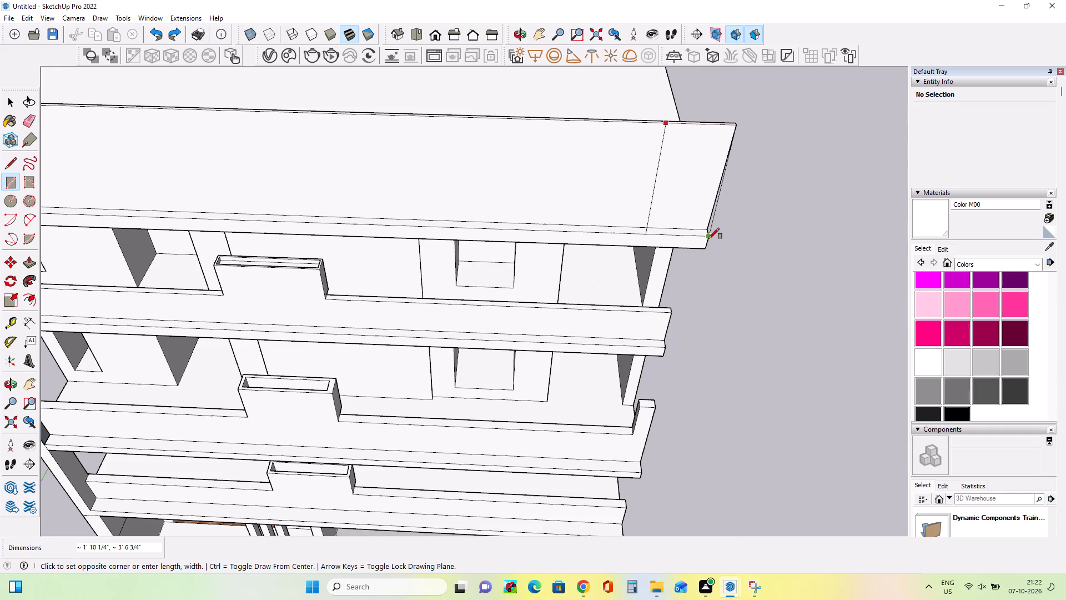
pyautogui.click(703, 230)
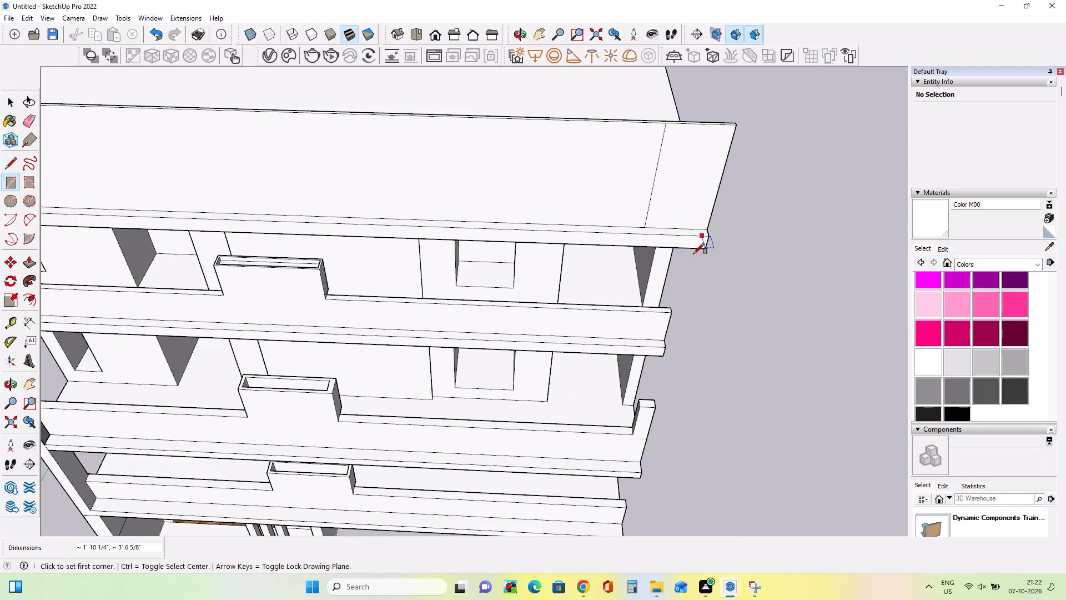
# Move the reference image up from beside the lower floors to beside the roof parapet.
pyautogui.scroll(-1, 671, 292)
pyautogui.scroll(1, 671, 292)
pyautogui.scroll(-12, 671, 292)
pyautogui.scroll(5, 683, 483)
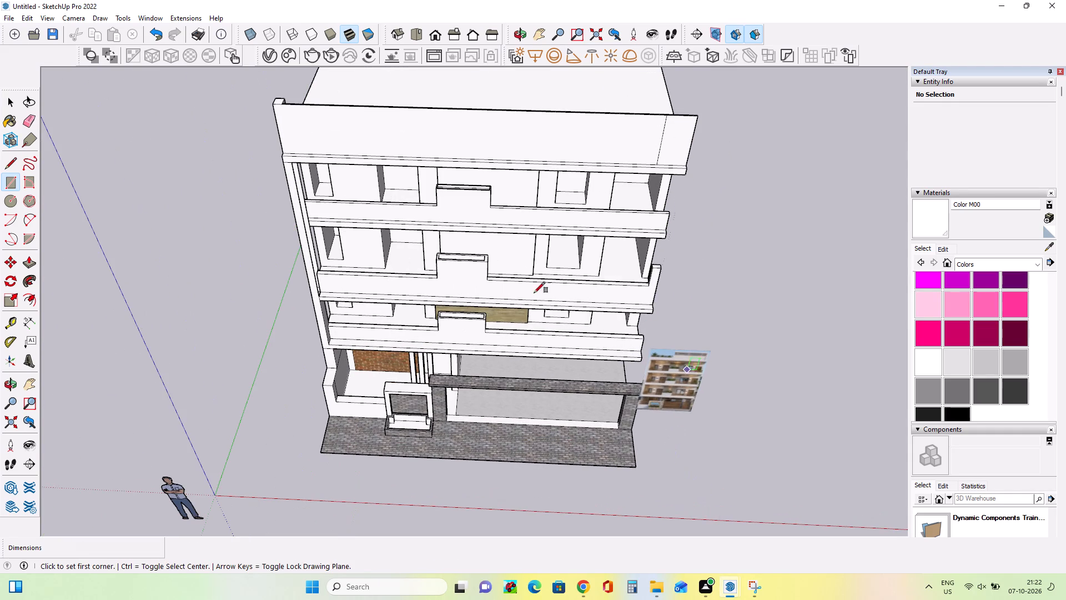
pyautogui.click(12, 103)
pyautogui.click(698, 391)
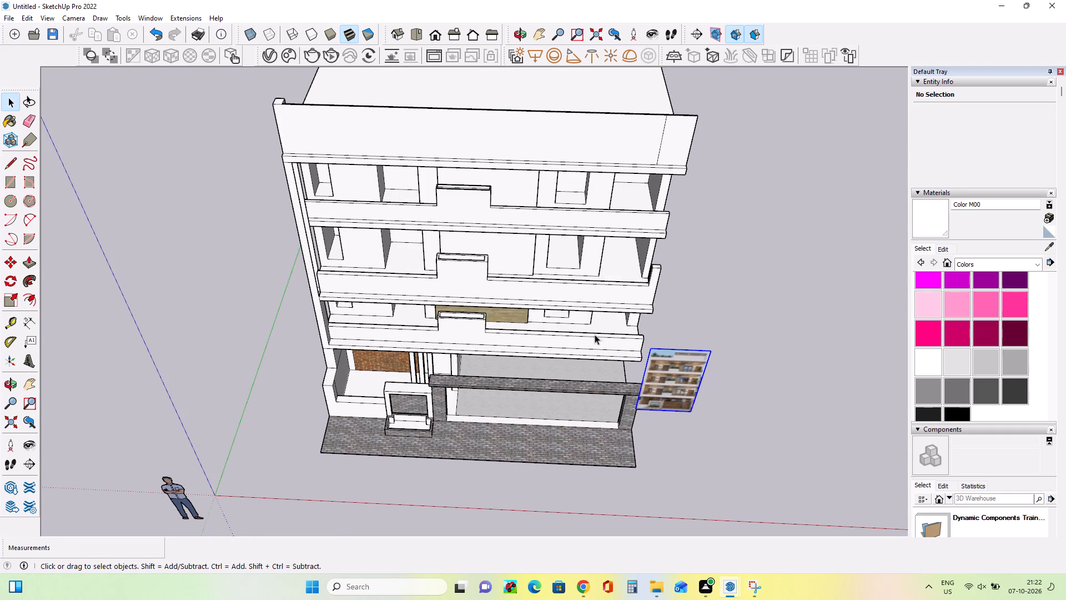
pyautogui.click(13, 262)
pyautogui.moveTo(664, 409); pyautogui.dragTo(670, 388)
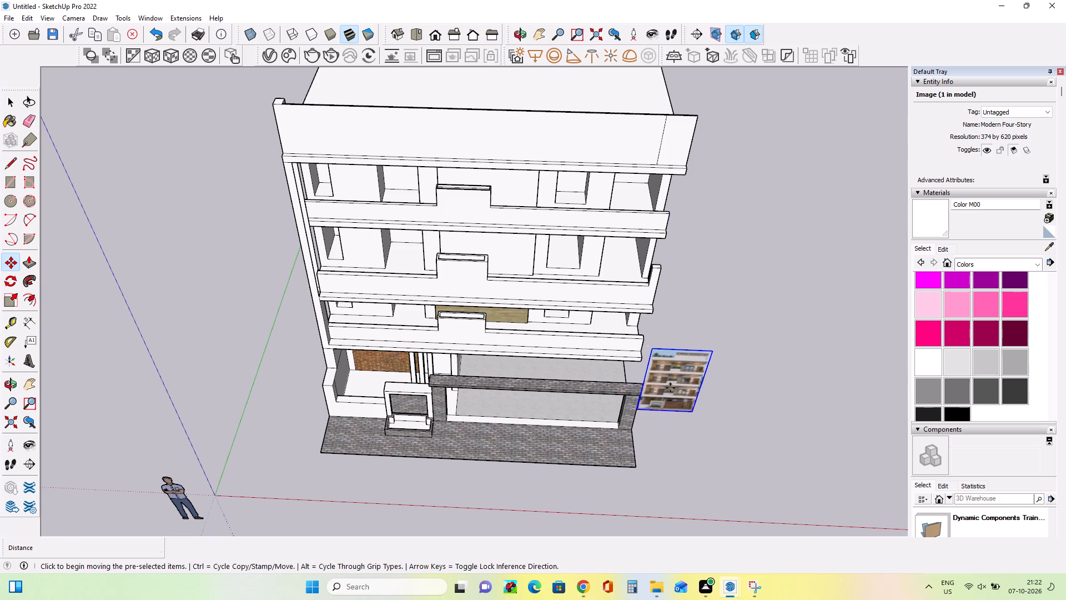
pyautogui.moveTo(670, 388); pyautogui.dragTo(665, 403)
pyautogui.click(735, 180)
# Study the rooftop's raised parapet and its outer end in the reference image against the modelled parapet.
pyautogui.moveTo(750, 263); pyautogui.dragTo(751, 257, button='middle')
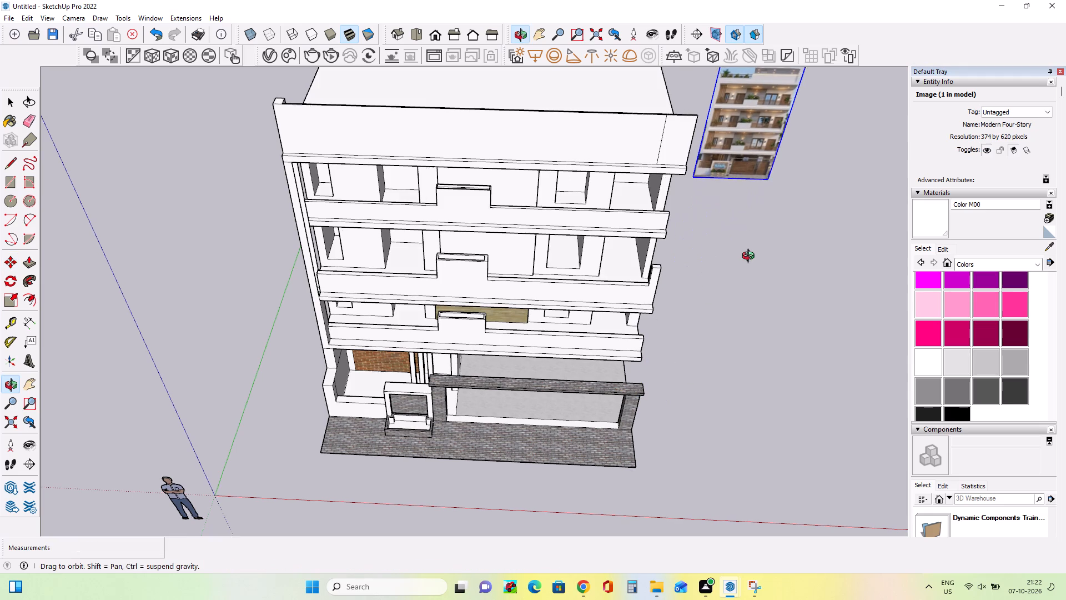
pyautogui.moveTo(751, 257); pyautogui.dragTo(773, 194, button='middle')
pyautogui.scroll(-9, 770, 220)
pyautogui.scroll(4, 772, 169)
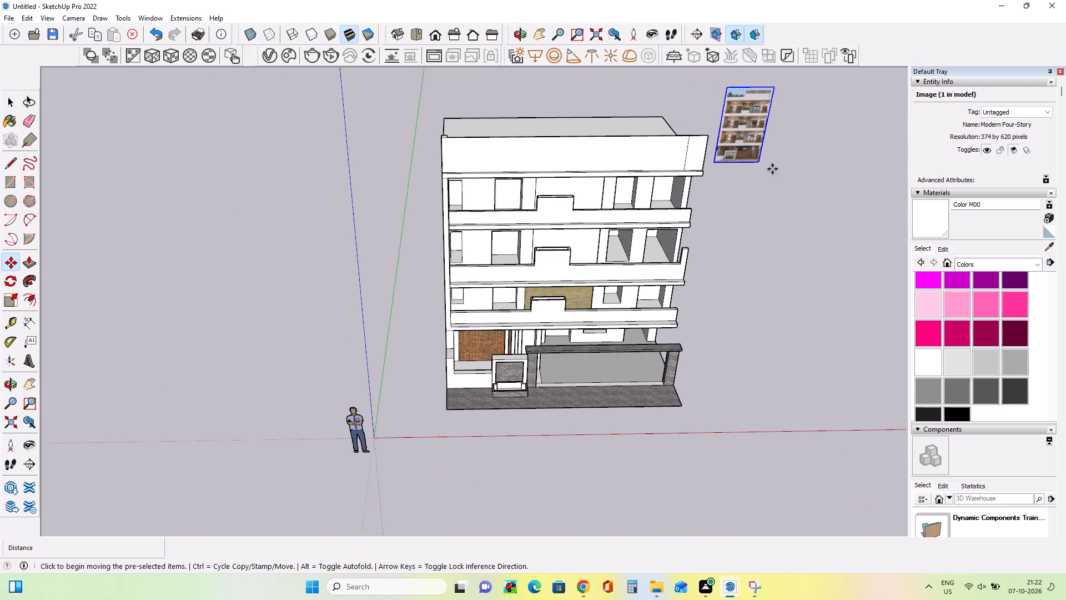
pyautogui.scroll(4, 772, 169)
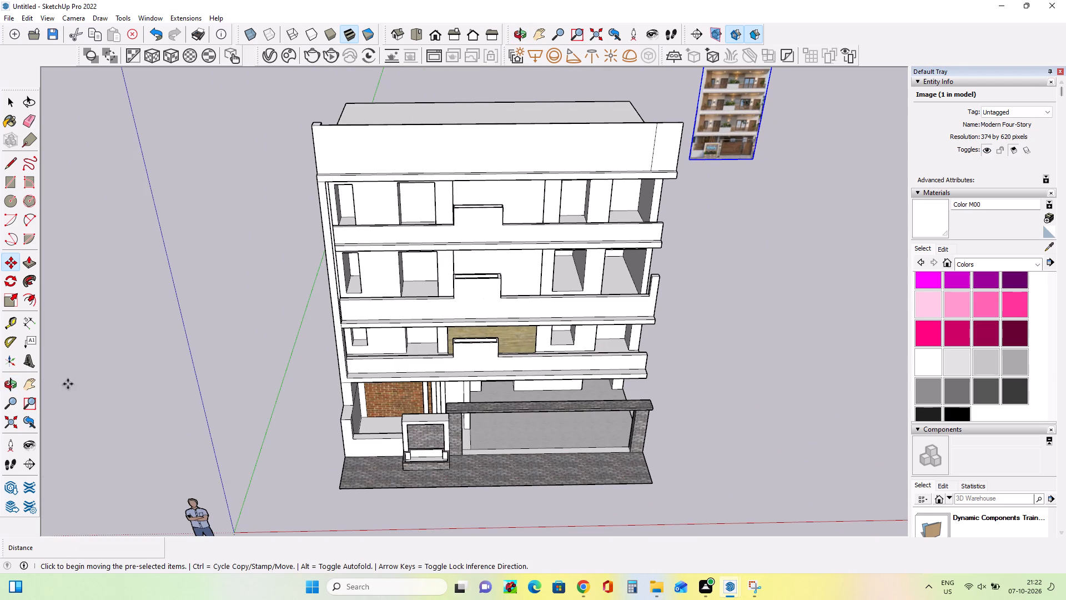
pyautogui.click(28, 382)
pyautogui.moveTo(466, 242); pyautogui.dragTo(398, 379)
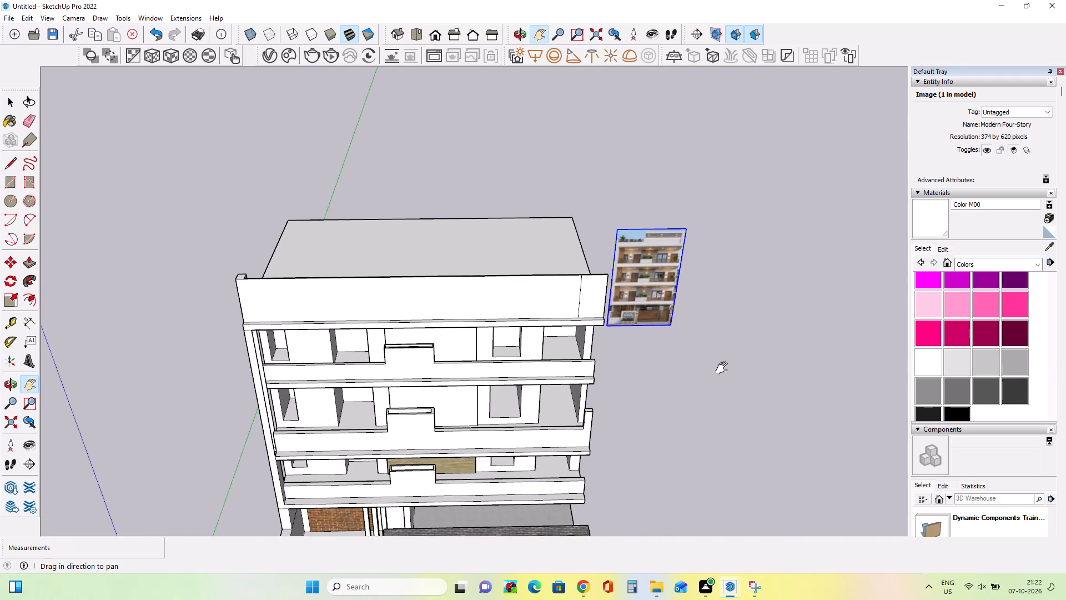
pyautogui.scroll(1, 724, 367)
pyautogui.moveTo(715, 361); pyautogui.dragTo(685, 284, button='middle')
pyautogui.scroll(4, 632, 144)
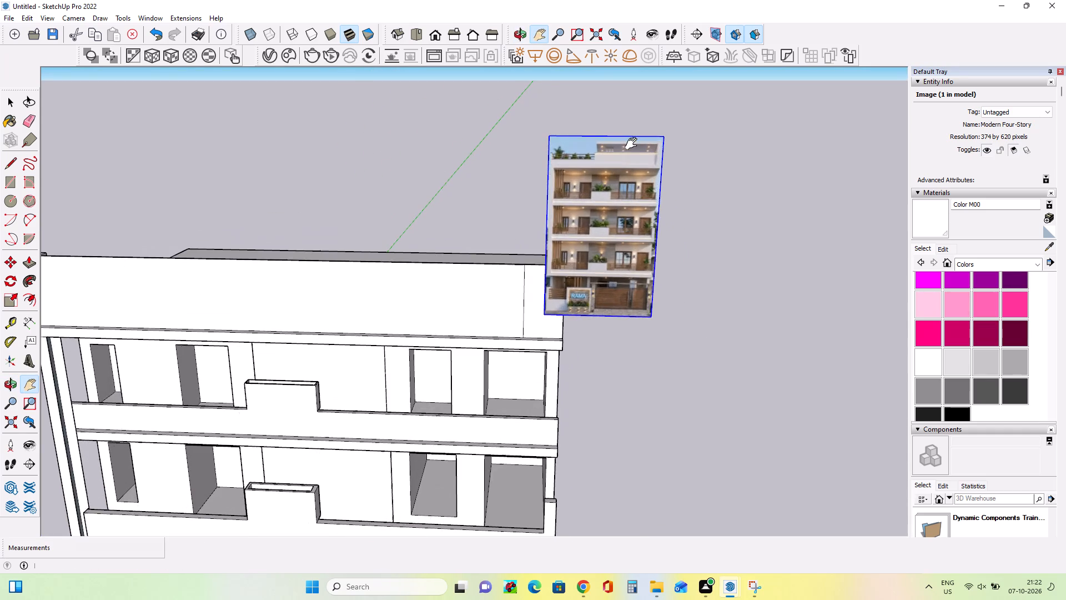
pyautogui.scroll(8, 635, 152)
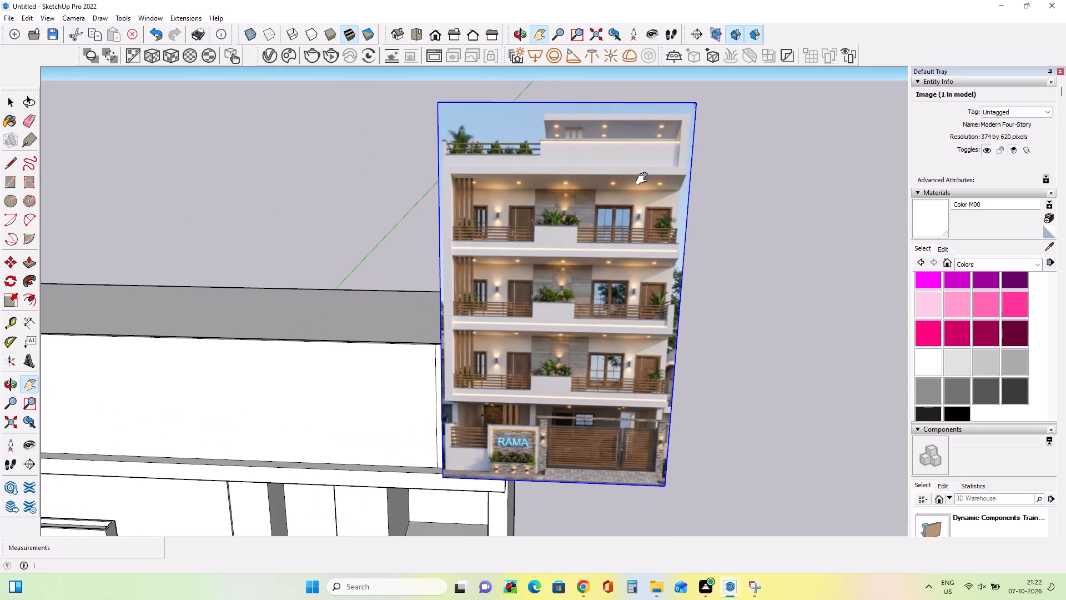
pyautogui.scroll(-8, 644, 179)
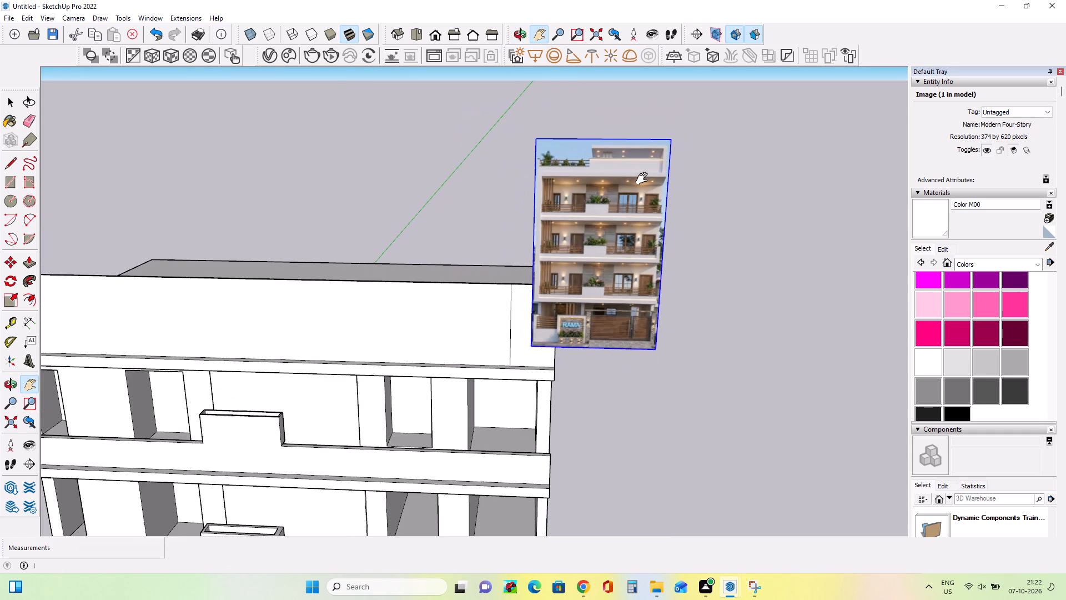
pyautogui.moveTo(667, 219); pyautogui.dragTo(676, 256, button='middle')
pyautogui.scroll(9, 672, 208)
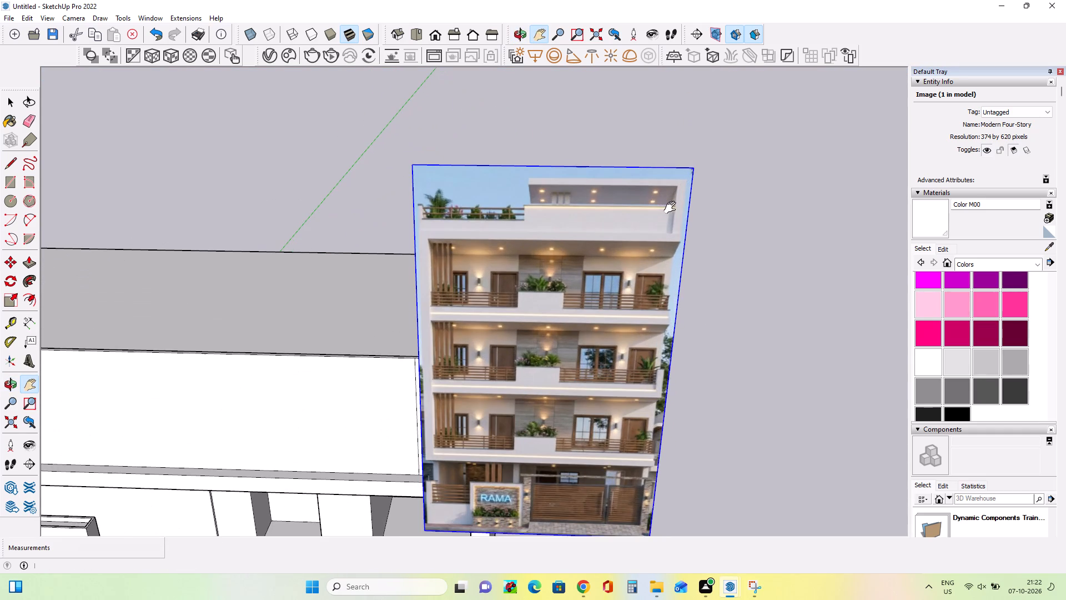
# Push/Pull the end rectangle on the parapet's front outward by 3 3/4".
pyautogui.scroll(-14, 674, 211)
pyautogui.moveTo(676, 215); pyautogui.dragTo(697, 278, button='middle')
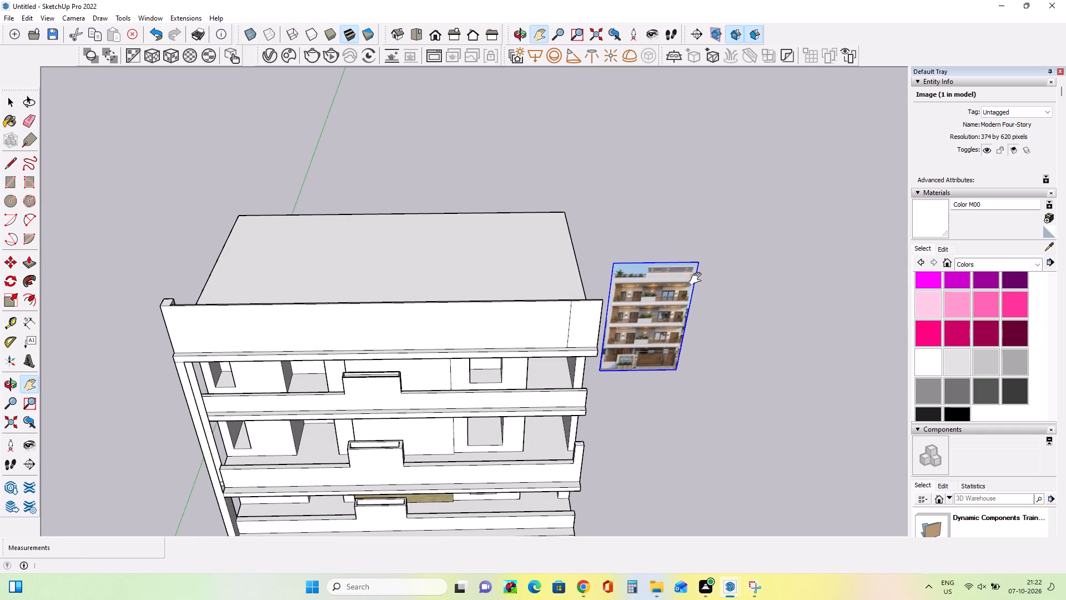
pyautogui.click(27, 260)
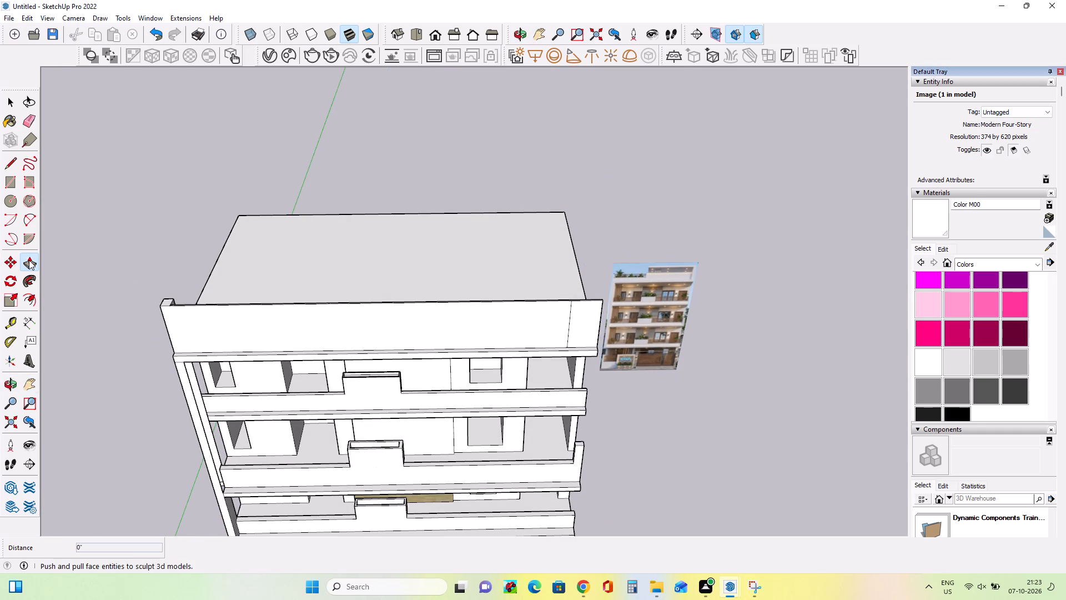
pyautogui.click(585, 328)
pyautogui.click(585, 338)
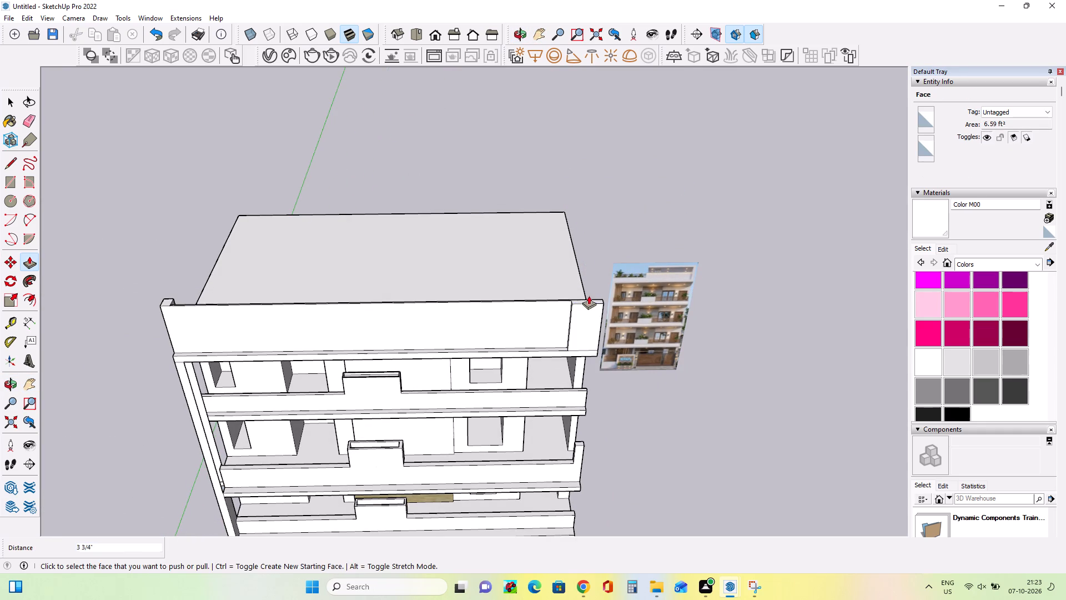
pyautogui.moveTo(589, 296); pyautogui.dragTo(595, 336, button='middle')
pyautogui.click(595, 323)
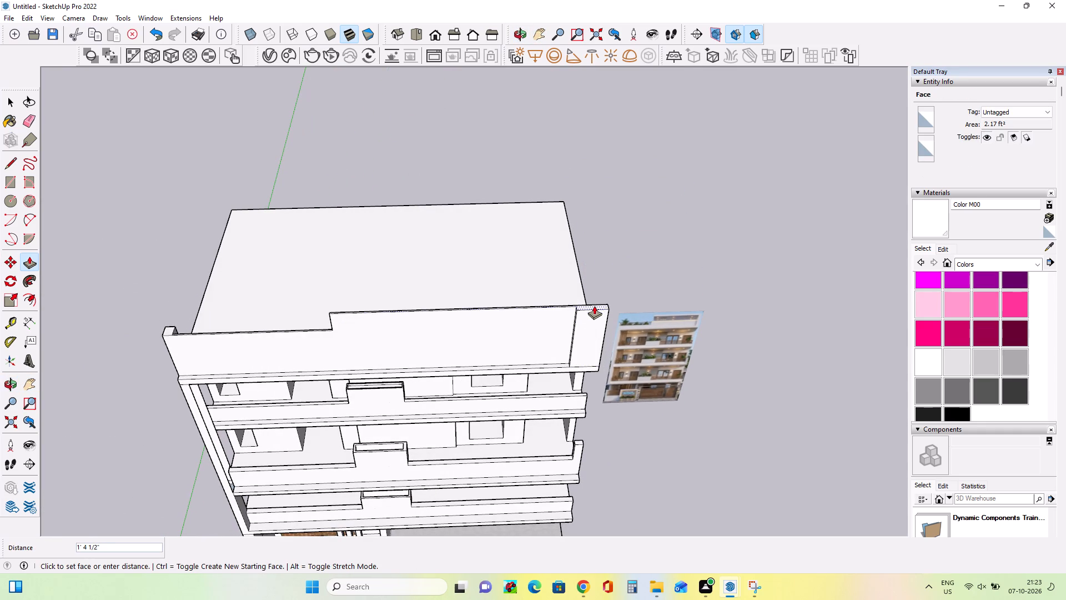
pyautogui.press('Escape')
# Draw a short line across the parapet's top that separates the end section's top face from the rest of the wall.
pyautogui.moveTo(595, 309); pyautogui.dragTo(600, 337, button='middle')
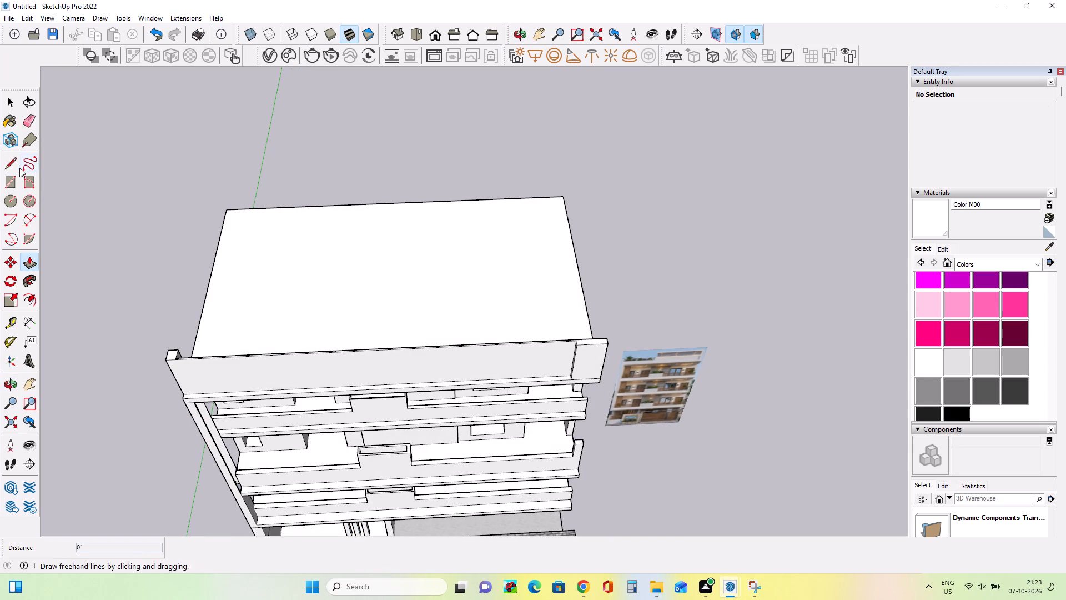
pyautogui.click(12, 156)
pyautogui.scroll(4, 614, 314)
pyautogui.moveTo(554, 359); pyautogui.dragTo(559, 380, button='middle')
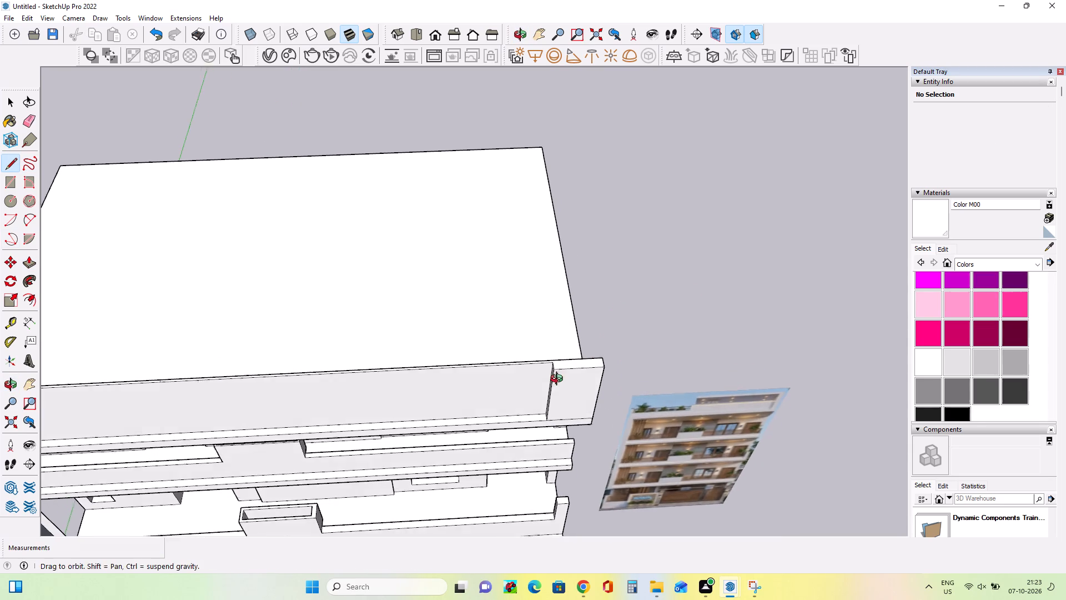
pyautogui.moveTo(559, 380); pyautogui.dragTo(560, 384, button='middle')
pyautogui.scroll(9, 559, 382)
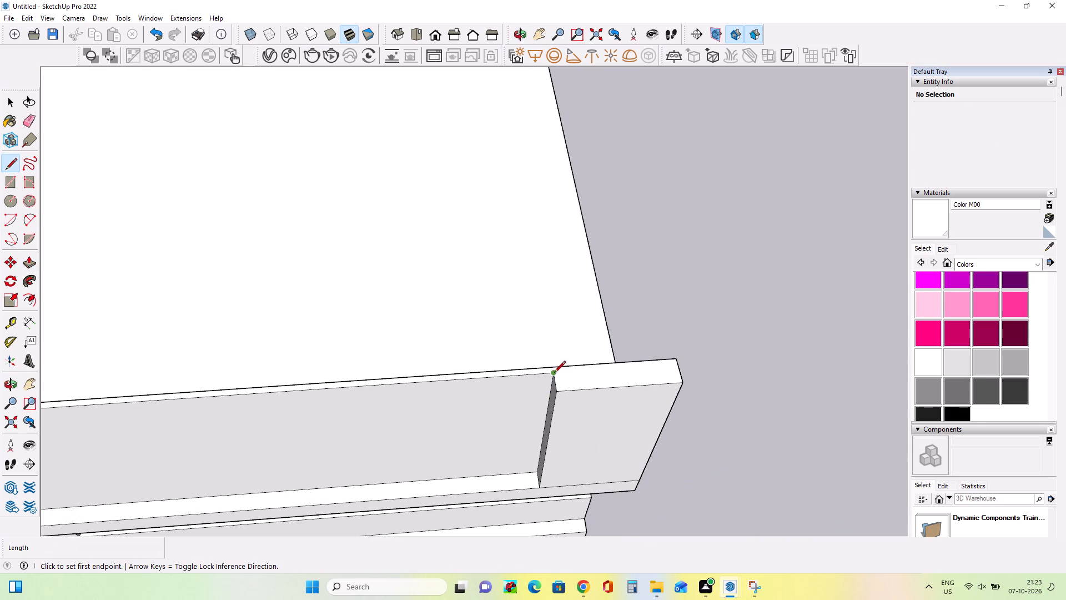
pyautogui.click(554, 374)
pyautogui.click(552, 365)
# Push/Pull the end section's top face up about 6' 3" to form a tall end post.
pyautogui.scroll(-7, 640, 373)
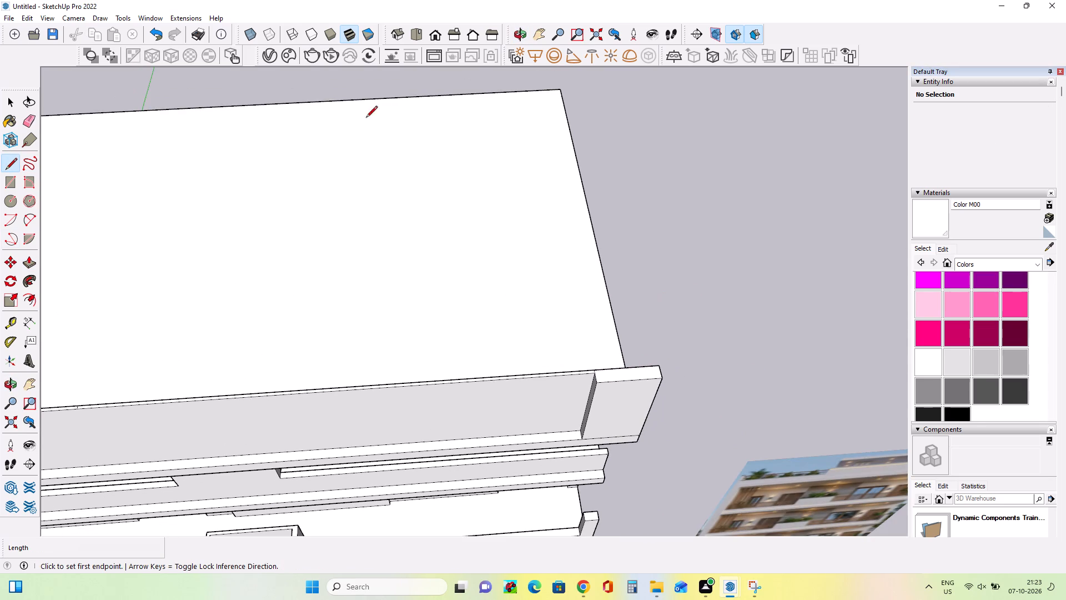
pyautogui.click(33, 267)
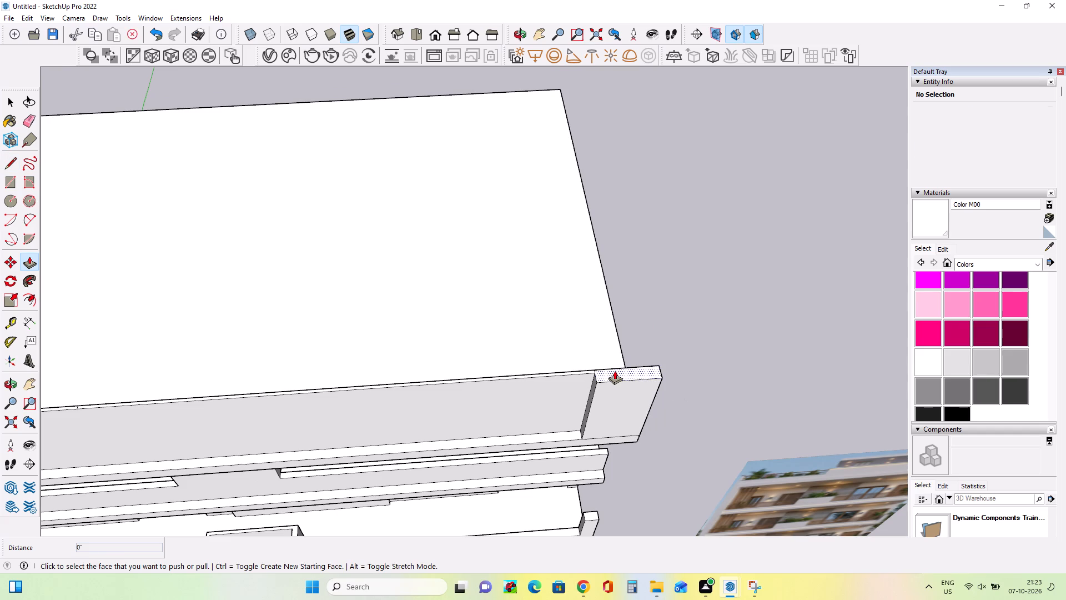
pyautogui.click(615, 371)
pyautogui.click(608, 209)
# Draw a rectangle about 1' 10 1/4" by 1' 1 3/4" at the top of the end post's roof-facing side.
pyautogui.moveTo(718, 336); pyautogui.dragTo(598, 248, button='middle')
pyautogui.scroll(-3, 598, 248)
pyautogui.moveTo(616, 271); pyautogui.dragTo(677, 288, button='middle')
pyautogui.moveTo(677, 284); pyautogui.dragTo(697, 303, button='middle')
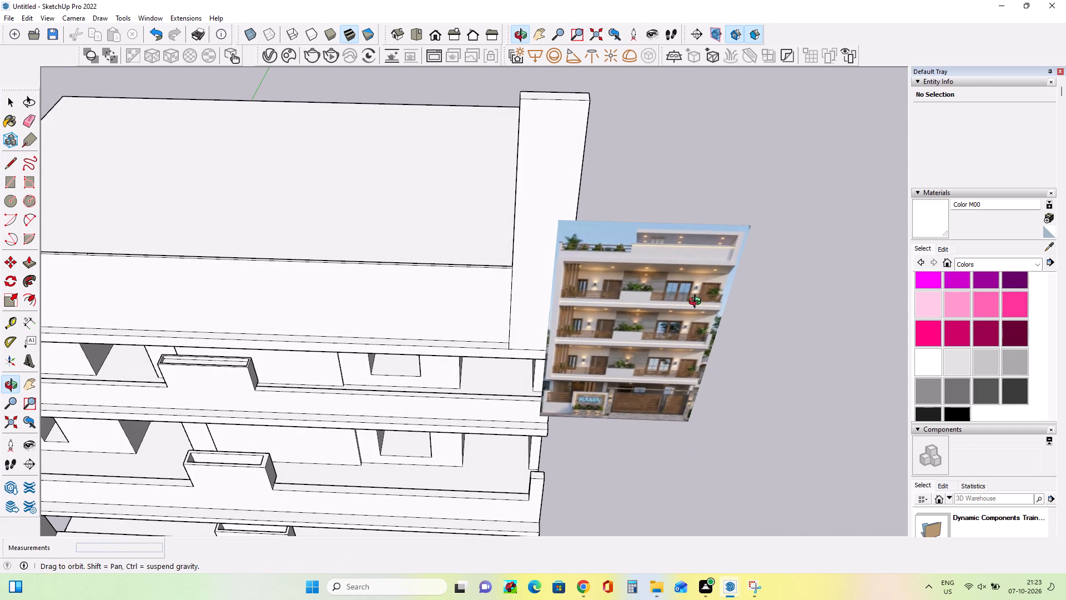
pyautogui.moveTo(697, 303); pyautogui.dragTo(374, 302, button='middle')
pyautogui.moveTo(635, 197); pyautogui.dragTo(434, 237, button='middle')
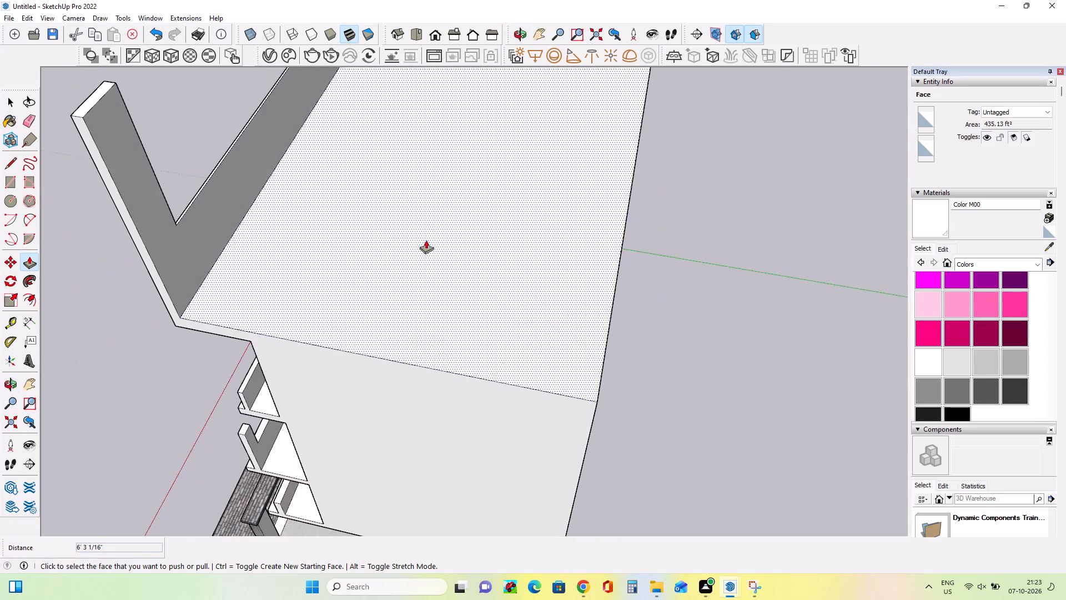
pyautogui.click(9, 189)
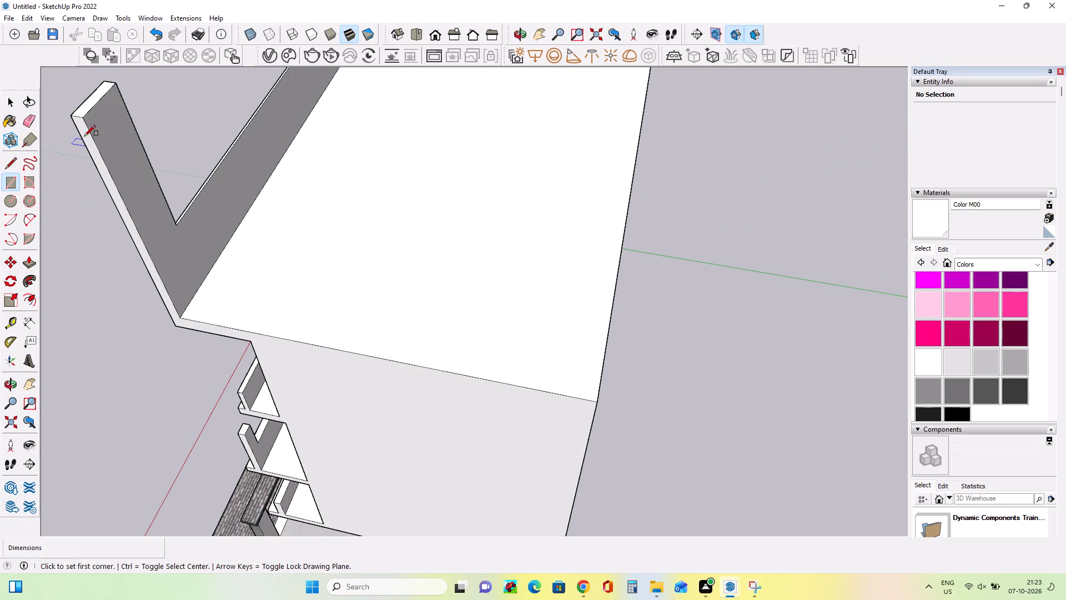
pyautogui.click(88, 121)
pyautogui.click(131, 111)
# Push/Pull the rectangle at the post's top back over the roof by 17' 6" to form a beam.
pyautogui.scroll(-3, 221, 155)
pyautogui.click(28, 256)
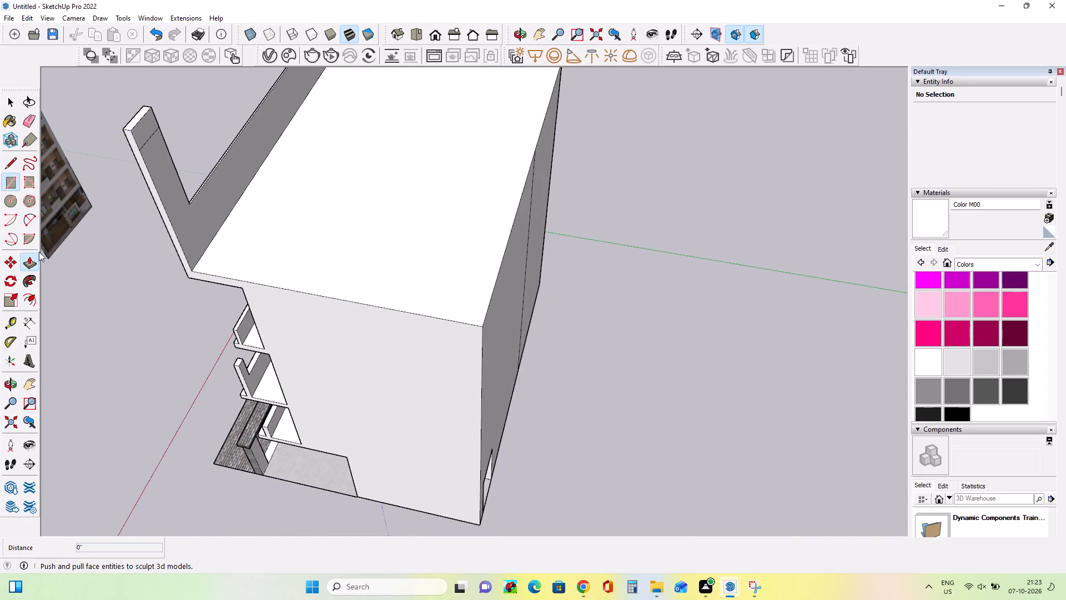
pyautogui.click(145, 130)
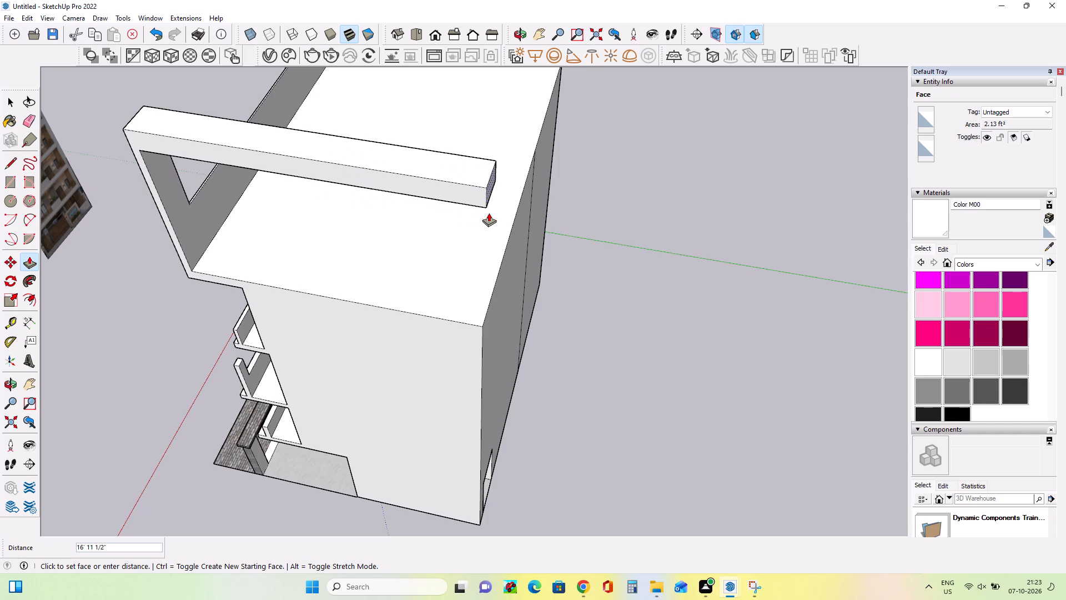
pyautogui.click(500, 220)
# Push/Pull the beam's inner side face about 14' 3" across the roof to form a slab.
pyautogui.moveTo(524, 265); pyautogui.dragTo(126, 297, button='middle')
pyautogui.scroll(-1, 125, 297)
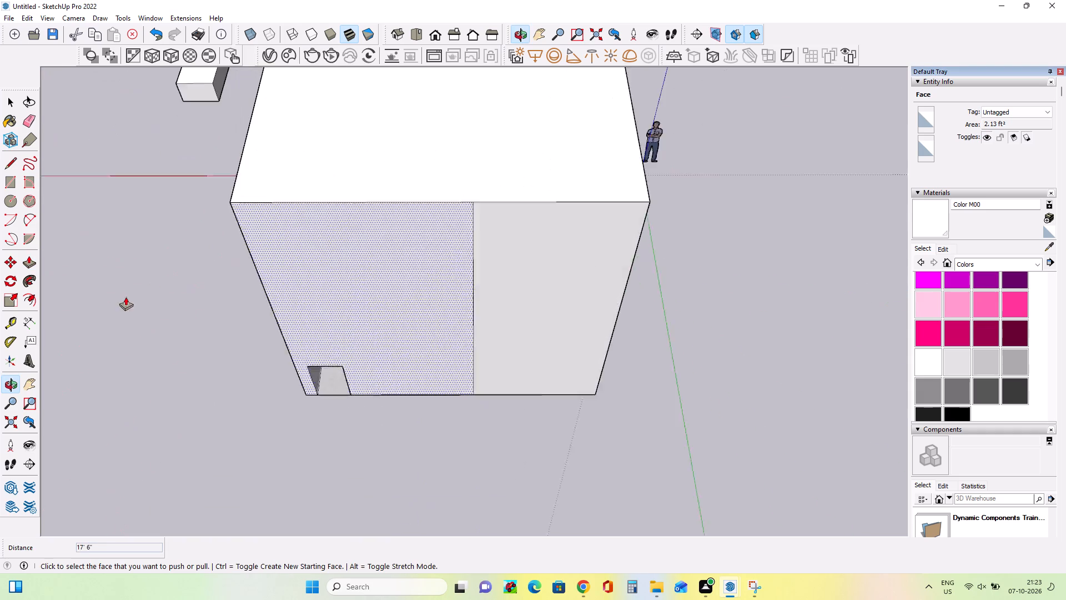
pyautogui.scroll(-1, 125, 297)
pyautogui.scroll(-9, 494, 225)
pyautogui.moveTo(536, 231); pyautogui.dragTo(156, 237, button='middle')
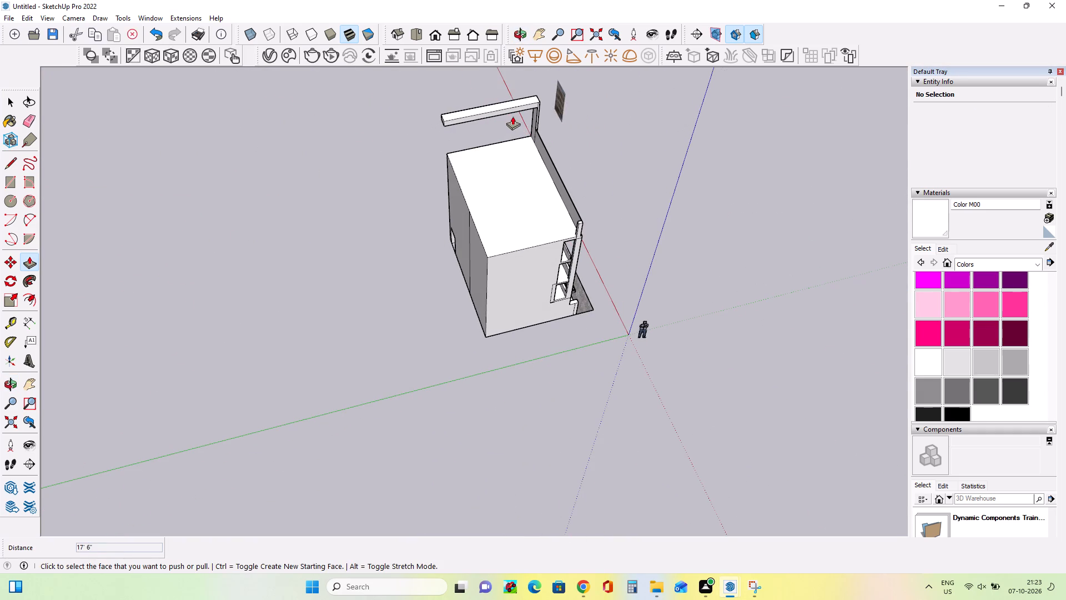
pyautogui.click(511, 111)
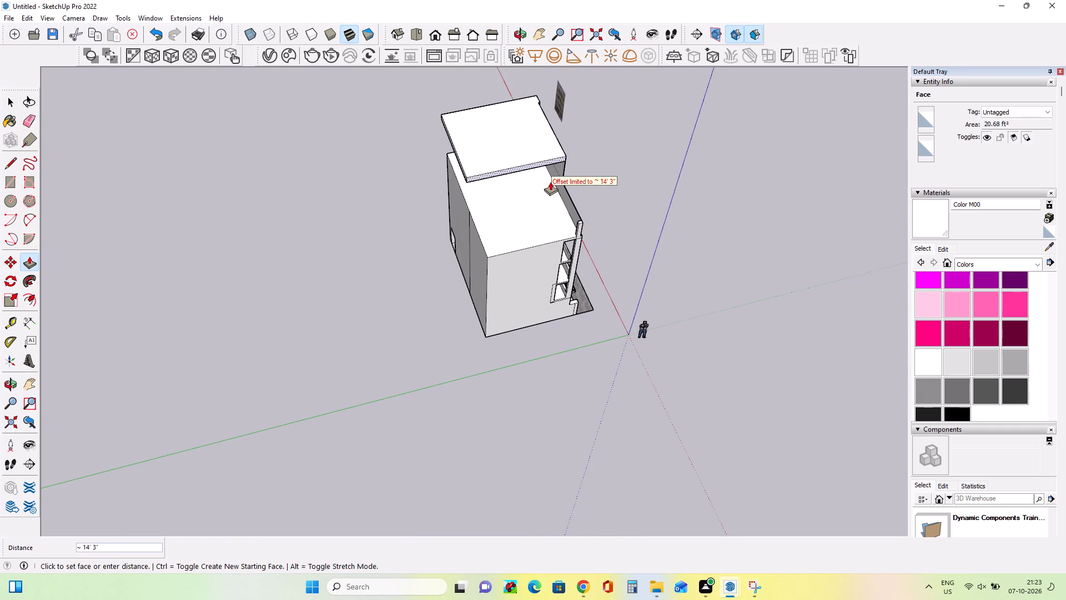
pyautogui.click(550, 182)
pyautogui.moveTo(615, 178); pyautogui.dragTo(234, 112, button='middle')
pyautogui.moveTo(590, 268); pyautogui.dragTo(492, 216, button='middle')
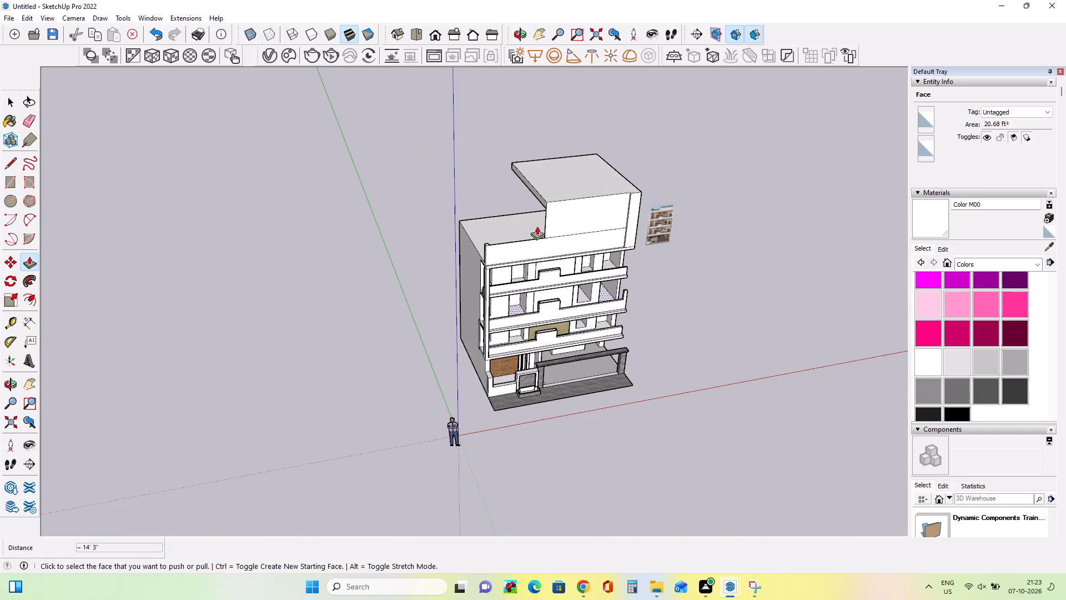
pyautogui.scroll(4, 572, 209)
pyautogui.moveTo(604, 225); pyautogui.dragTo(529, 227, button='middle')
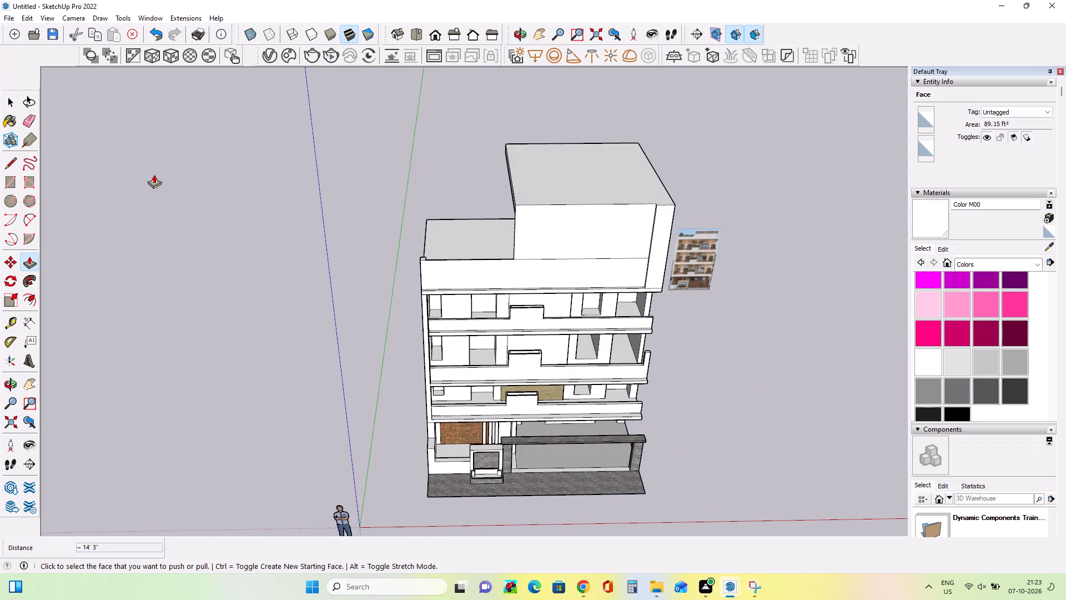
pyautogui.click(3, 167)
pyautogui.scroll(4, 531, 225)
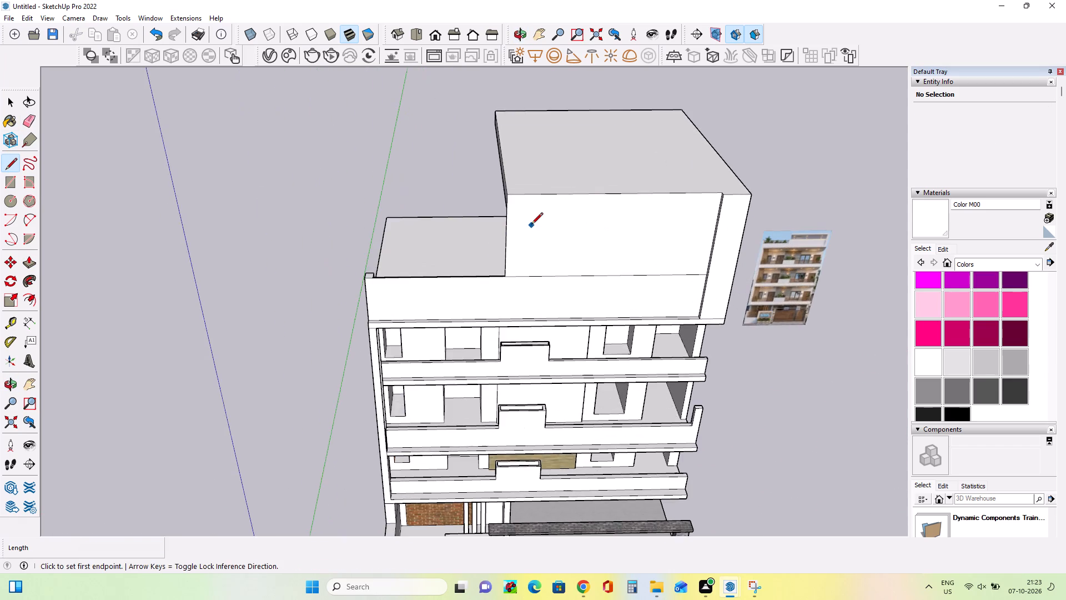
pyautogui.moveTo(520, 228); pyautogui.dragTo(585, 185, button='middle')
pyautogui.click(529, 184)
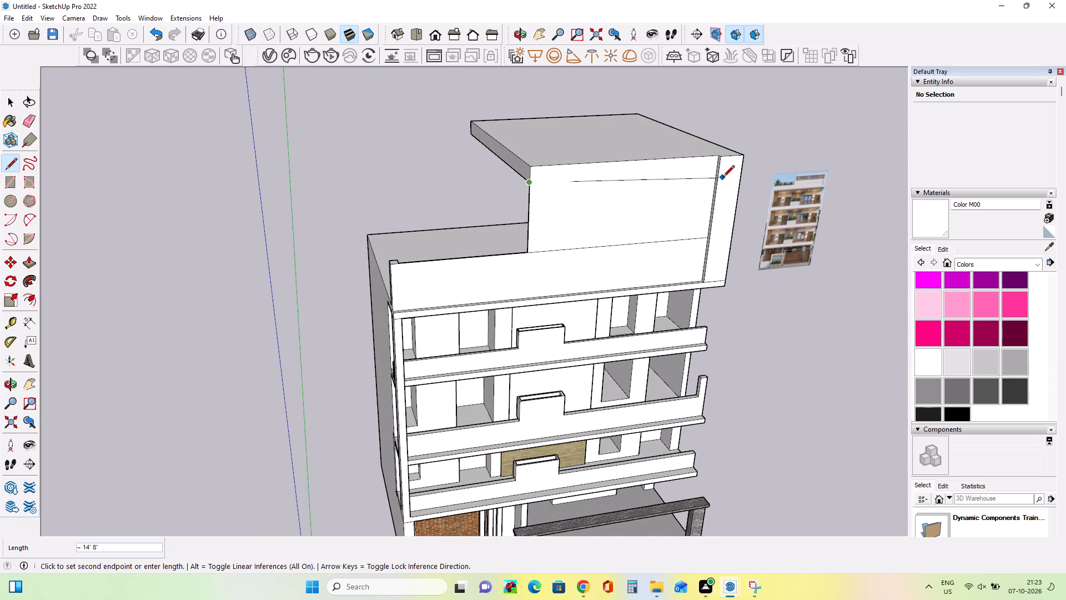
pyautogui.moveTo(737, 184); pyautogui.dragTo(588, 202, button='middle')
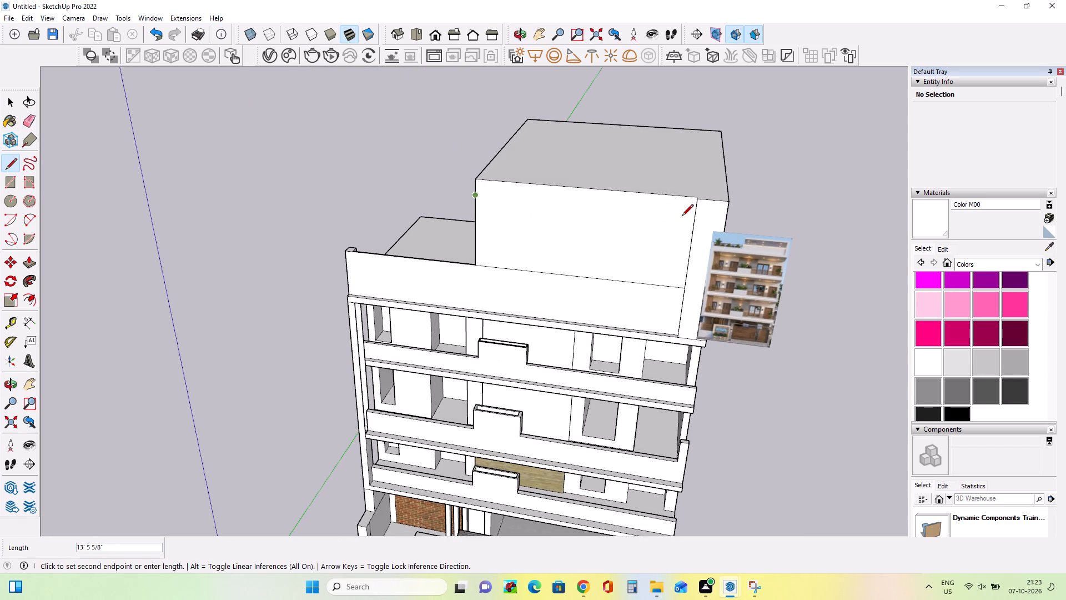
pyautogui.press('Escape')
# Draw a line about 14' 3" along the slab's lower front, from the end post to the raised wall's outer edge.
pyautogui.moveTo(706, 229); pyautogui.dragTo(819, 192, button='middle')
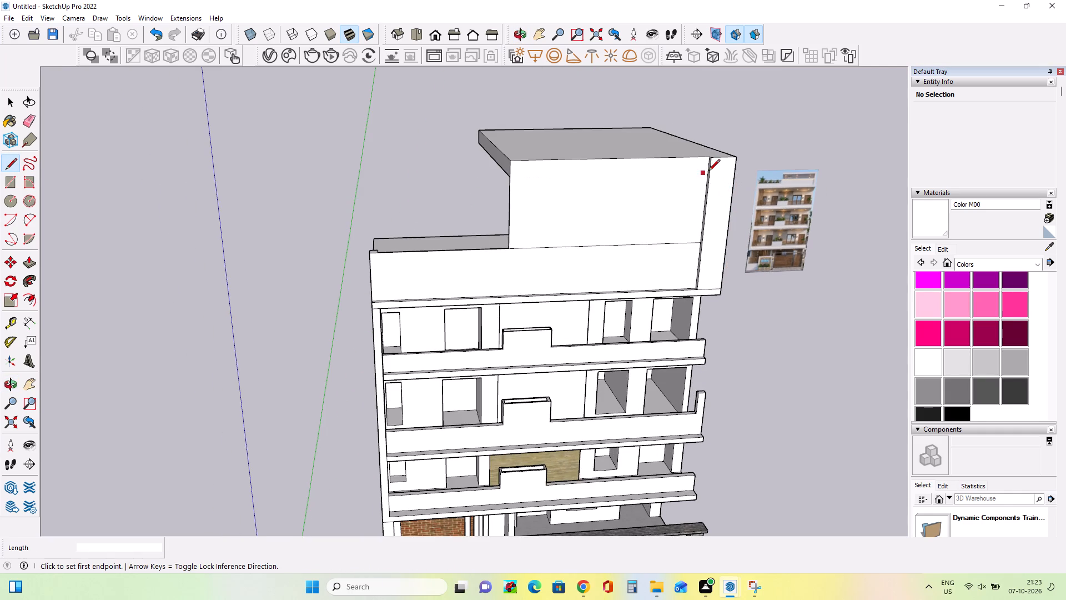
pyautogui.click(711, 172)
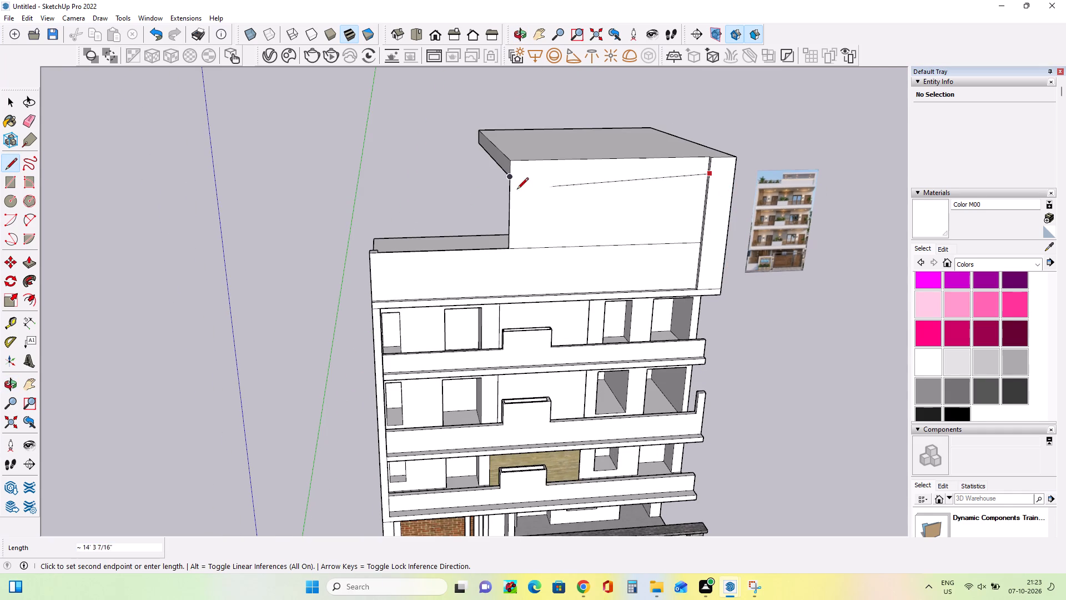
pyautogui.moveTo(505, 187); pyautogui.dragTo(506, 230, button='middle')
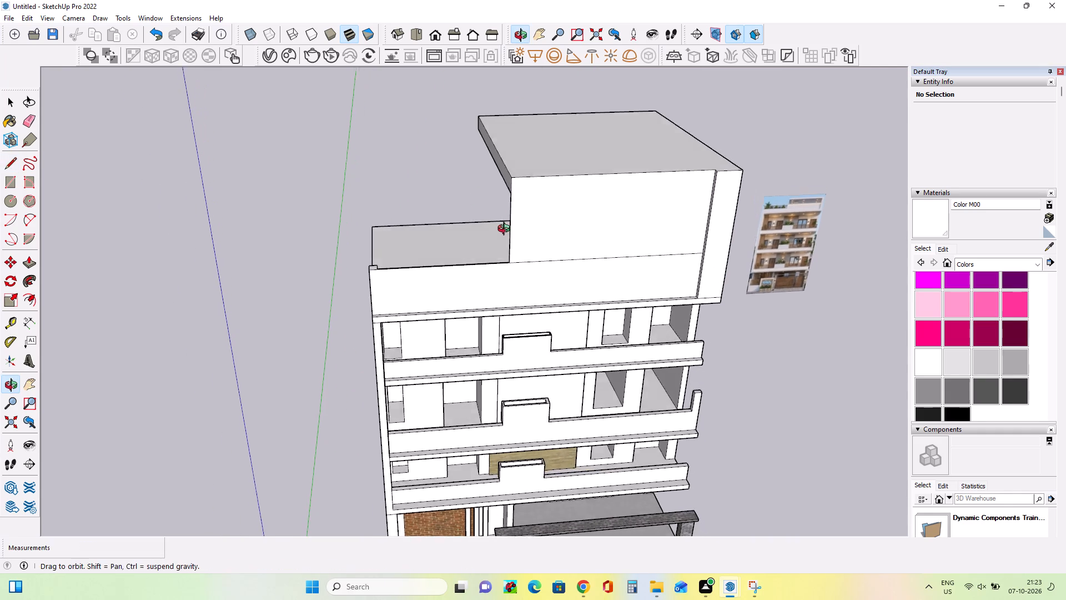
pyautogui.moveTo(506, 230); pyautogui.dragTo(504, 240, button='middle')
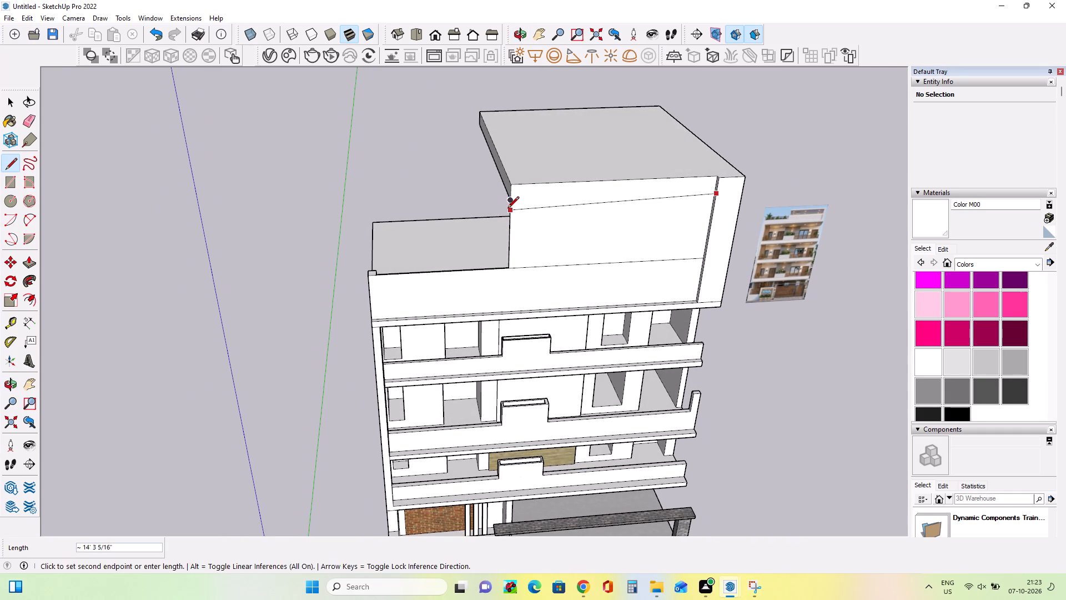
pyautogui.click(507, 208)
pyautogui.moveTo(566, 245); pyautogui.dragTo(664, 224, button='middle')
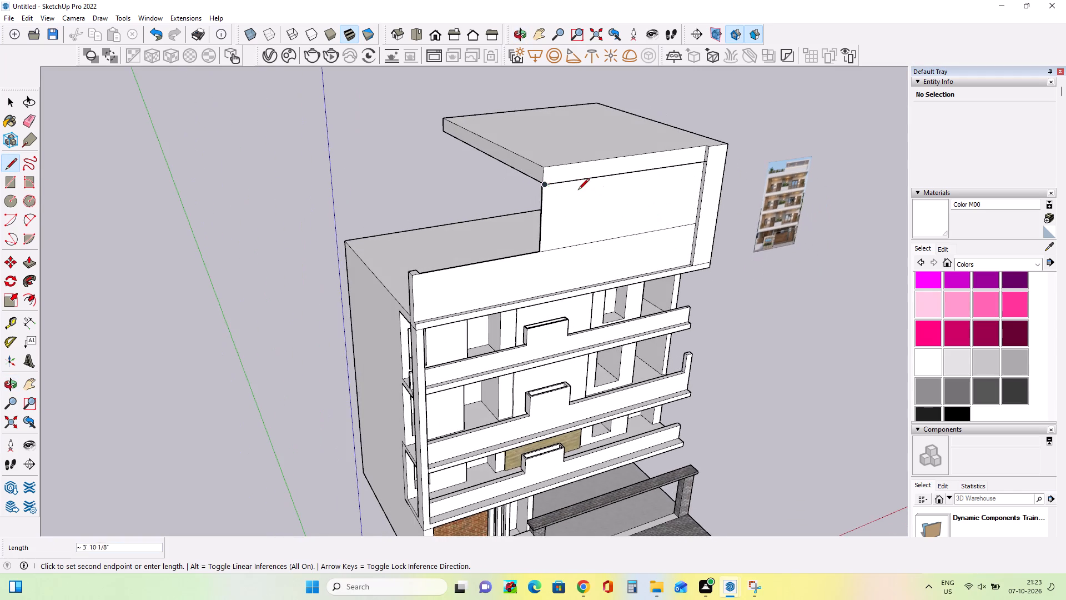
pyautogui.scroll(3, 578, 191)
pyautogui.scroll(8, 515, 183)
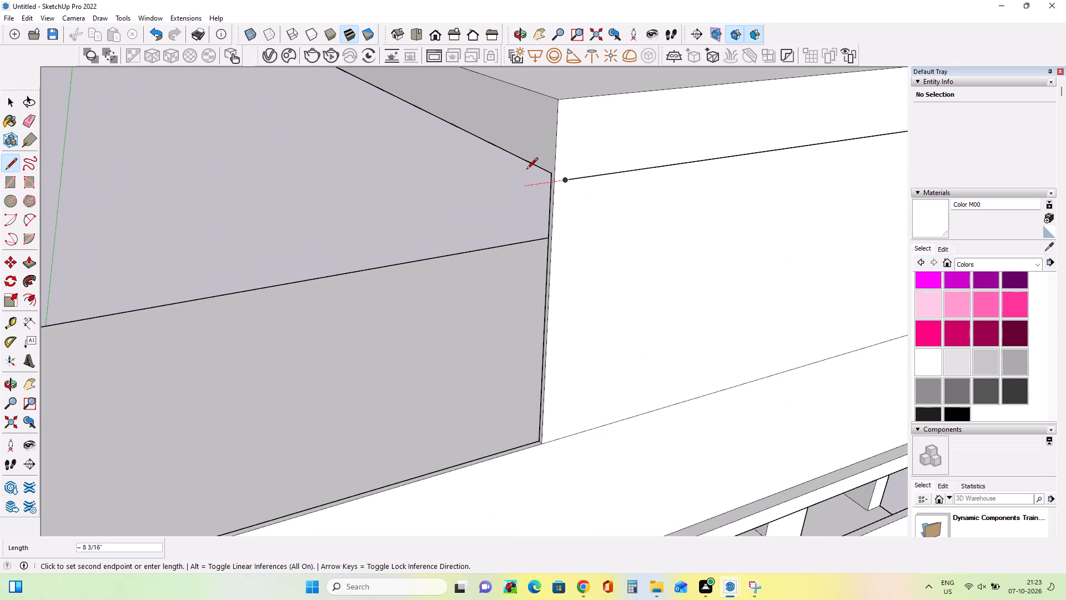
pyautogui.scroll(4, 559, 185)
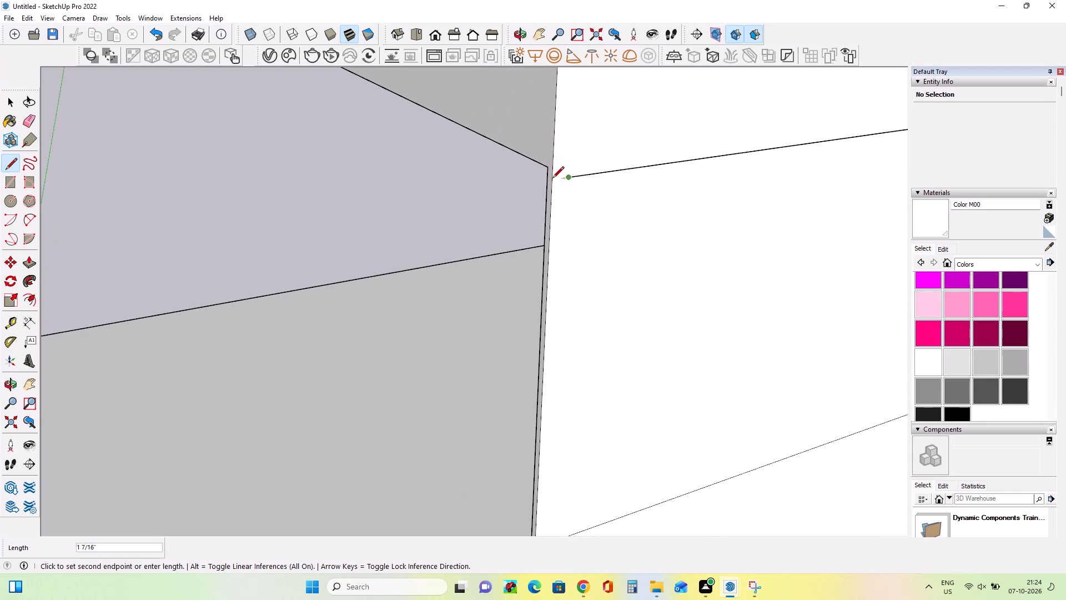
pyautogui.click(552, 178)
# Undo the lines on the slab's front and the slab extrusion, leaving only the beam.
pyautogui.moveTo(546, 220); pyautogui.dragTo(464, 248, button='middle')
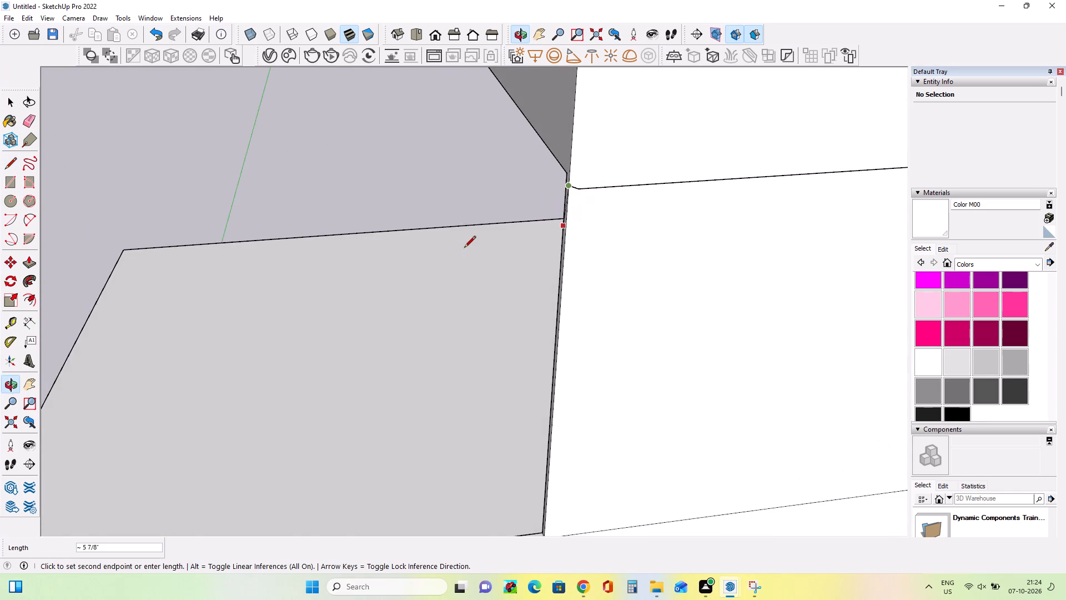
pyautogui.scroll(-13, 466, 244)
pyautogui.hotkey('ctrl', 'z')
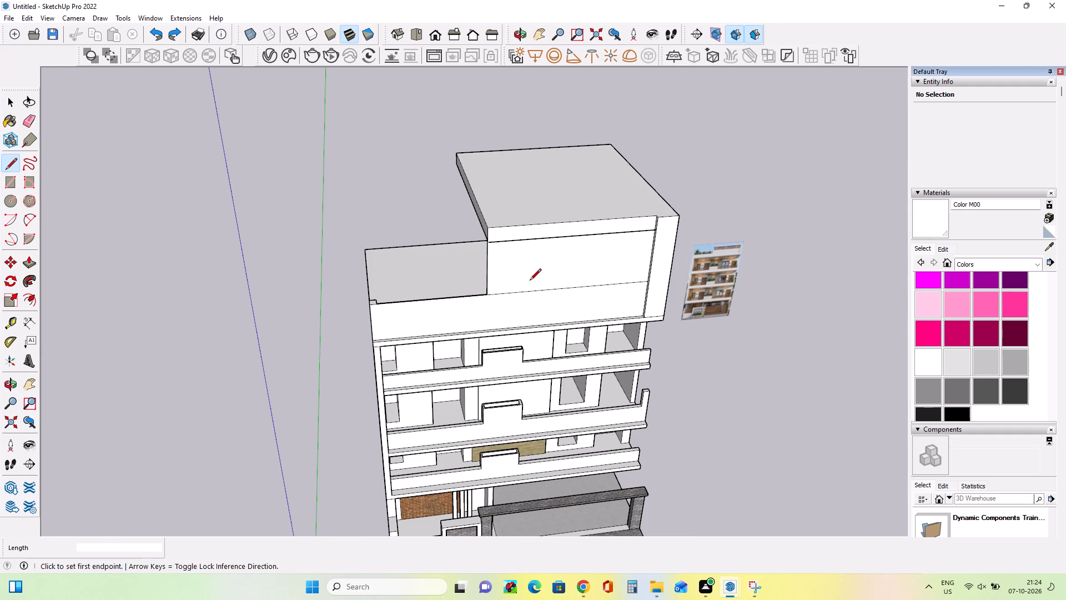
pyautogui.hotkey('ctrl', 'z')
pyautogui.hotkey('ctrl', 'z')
# Draw a line about 4 15/16" across the end post's inner side, level with the underside of the beam.
pyautogui.moveTo(554, 266); pyautogui.dragTo(785, 218, button='middle')
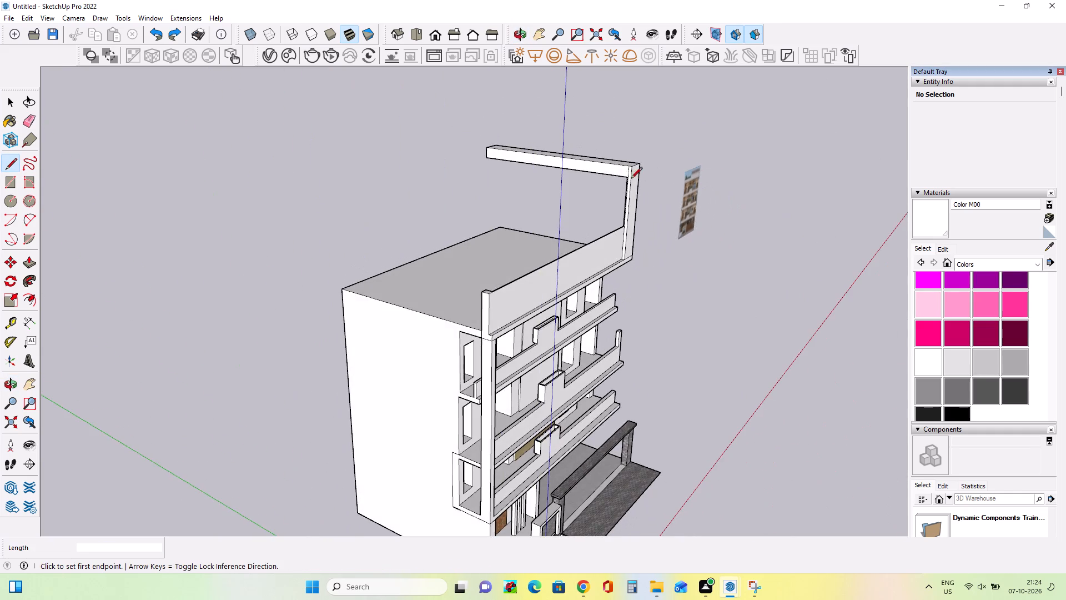
pyautogui.scroll(14, 625, 183)
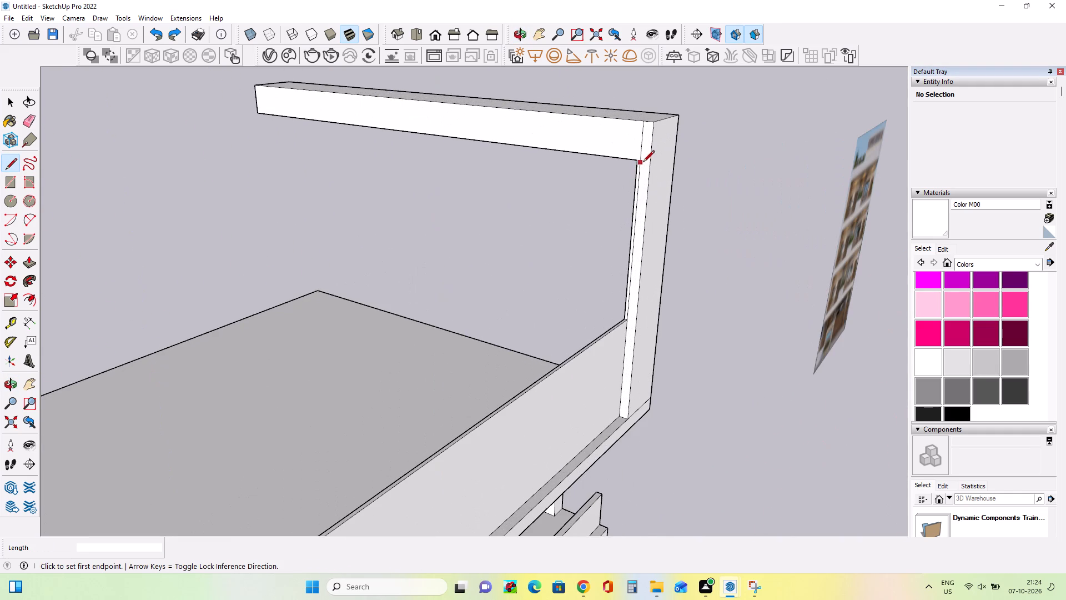
pyautogui.click(640, 162)
pyautogui.click(649, 163)
# Push/Pull the beam's inner side face about 25' 6" across the roof to form a slab.
pyautogui.scroll(-12, 699, 198)
pyautogui.click(33, 263)
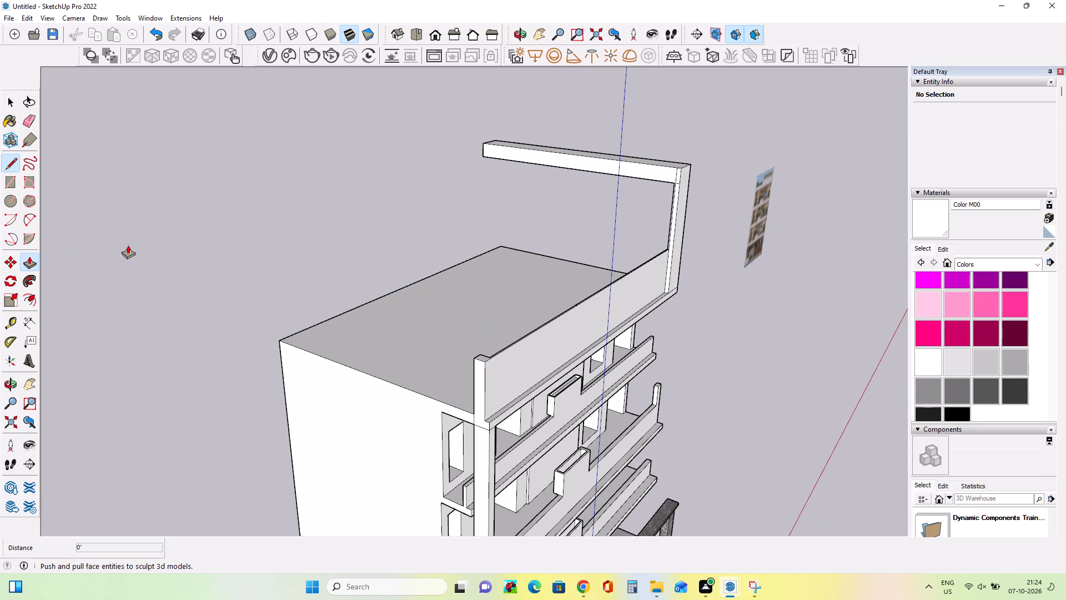
pyautogui.click(630, 163)
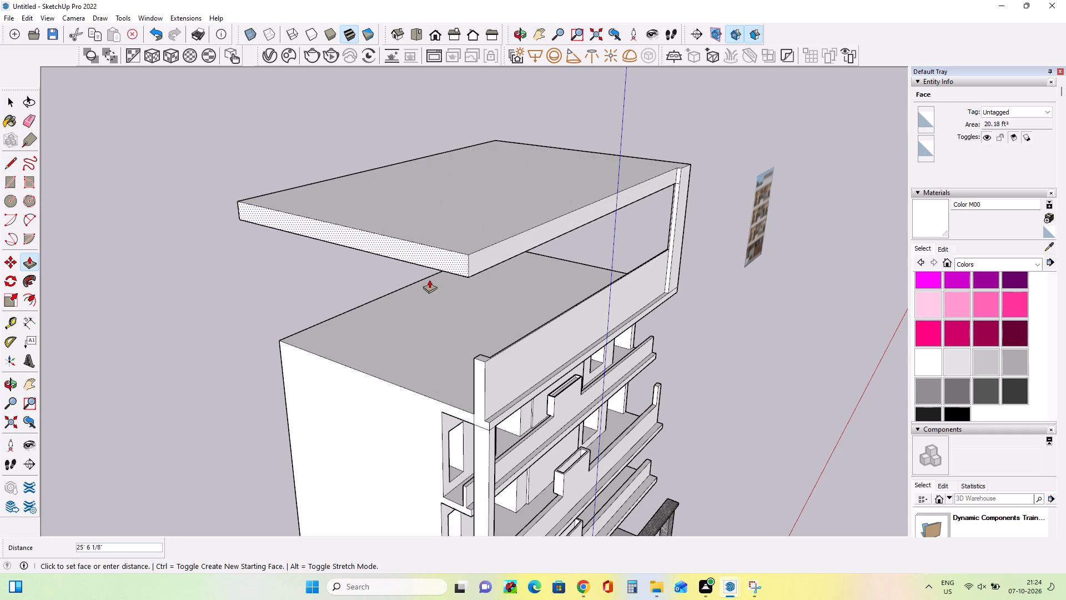
pyautogui.click(437, 276)
# Push the slab's free end back about 11' 6" toward the end post.
pyautogui.moveTo(568, 300); pyautogui.dragTo(285, 257, button='middle')
pyautogui.moveTo(549, 264); pyautogui.dragTo(793, 293, button='middle')
pyautogui.click(289, 225)
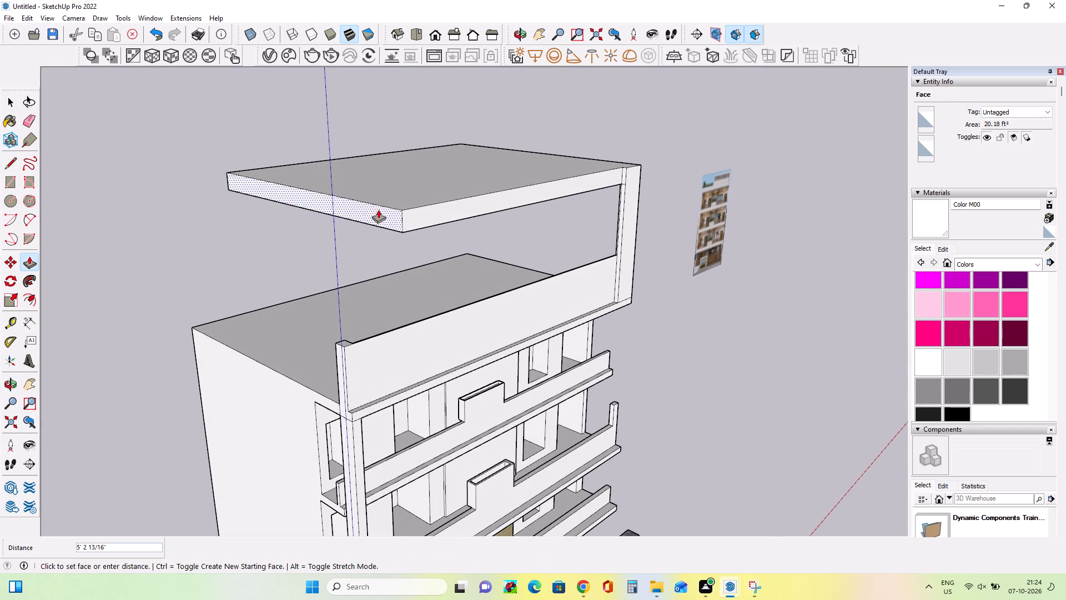
pyautogui.click(454, 196)
# Push/Pull the slab's front face outward 3 3/4", flush with the front of the end post.
pyautogui.moveTo(670, 222); pyautogui.dragTo(499, 227, button='middle')
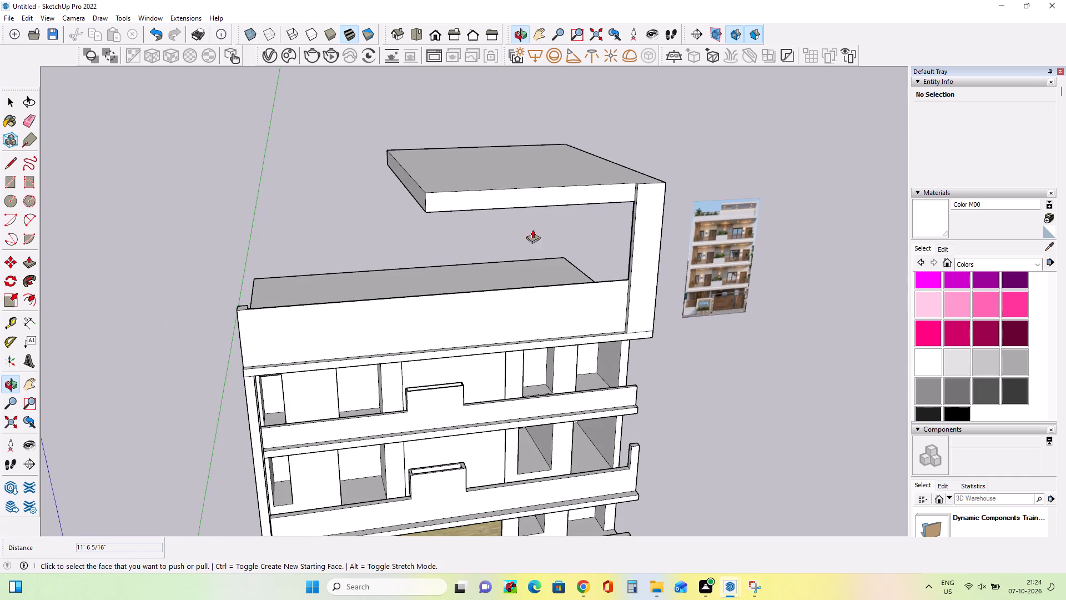
pyautogui.scroll(9, 775, 216)
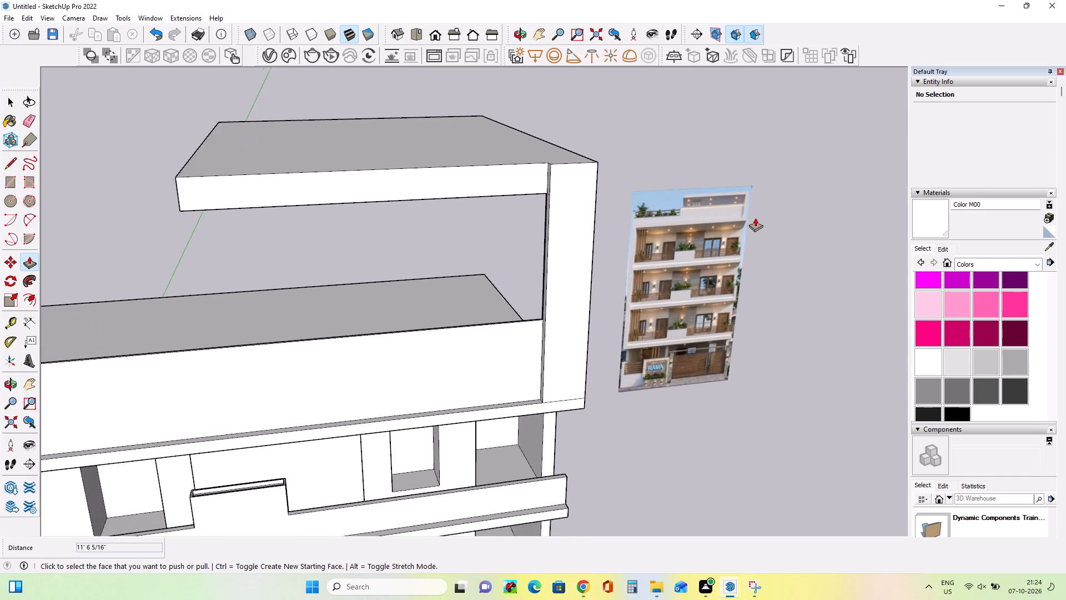
pyautogui.scroll(2, 755, 218)
pyautogui.moveTo(755, 218); pyautogui.dragTo(766, 229, button='middle')
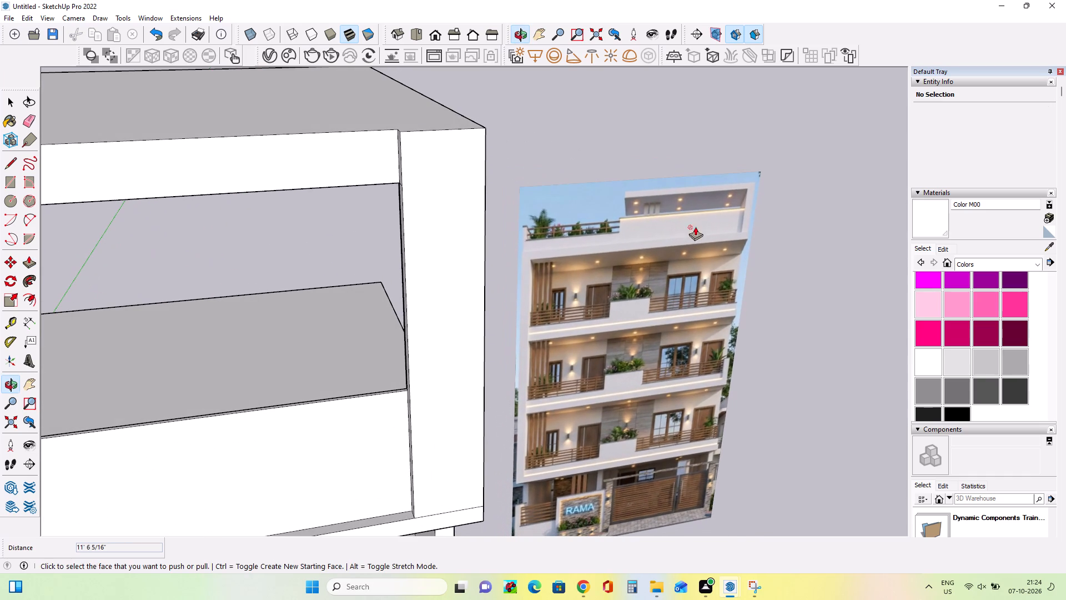
pyautogui.click(363, 162)
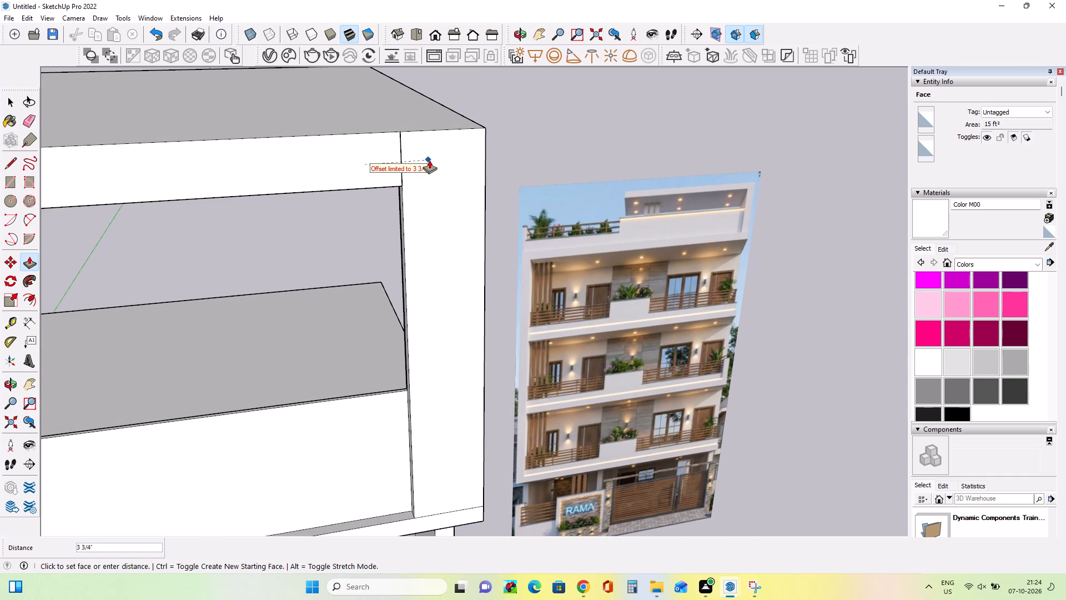
pyautogui.click(429, 160)
# Push the slab's main underside face up about 5 5/8", behind the front strip.
pyautogui.scroll(-17, 536, 222)
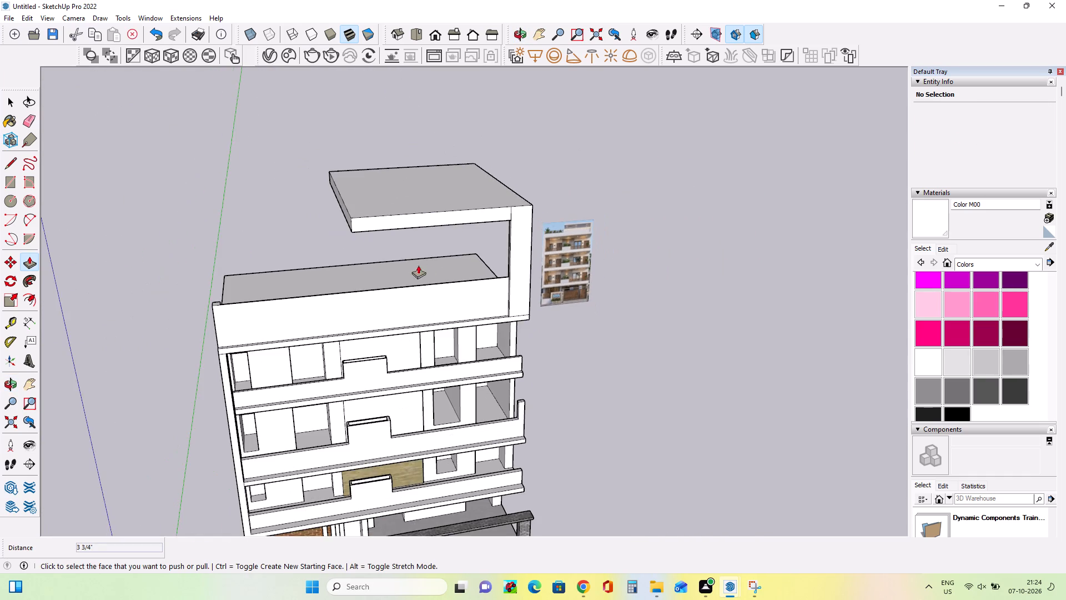
pyautogui.moveTo(418, 265); pyautogui.dragTo(446, 89, button='middle')
pyautogui.click(429, 193)
pyautogui.click(429, 188)
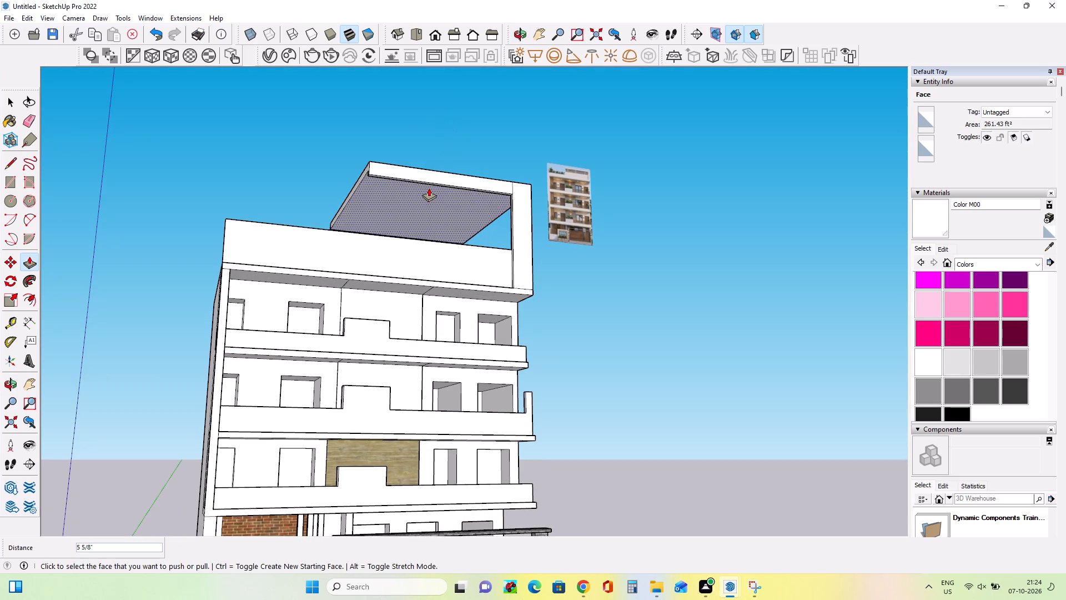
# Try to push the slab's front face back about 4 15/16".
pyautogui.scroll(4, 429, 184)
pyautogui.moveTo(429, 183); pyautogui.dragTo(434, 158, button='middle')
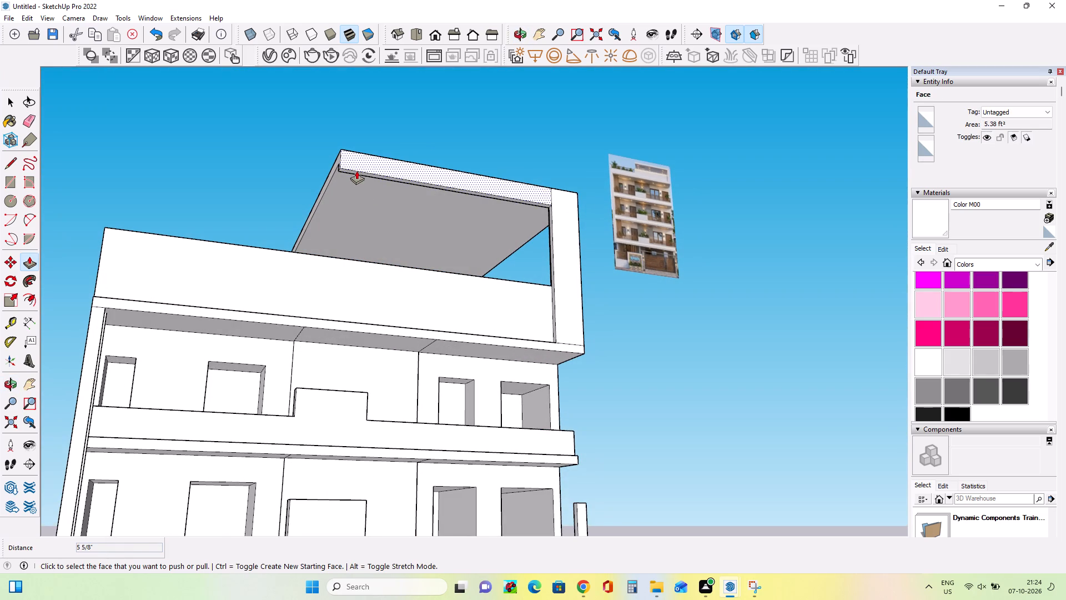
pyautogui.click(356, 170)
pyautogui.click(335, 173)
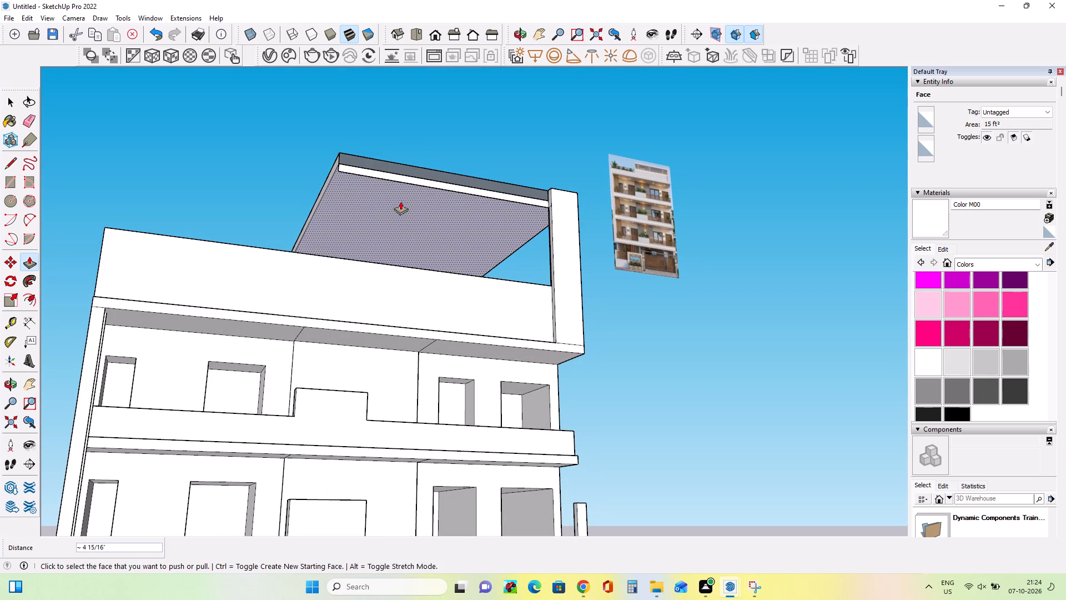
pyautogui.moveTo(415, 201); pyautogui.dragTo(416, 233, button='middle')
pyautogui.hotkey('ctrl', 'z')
# Push the front strip's underside up about 5 5/8", level with the rest of the slab's underside.
pyautogui.moveTo(338, 200); pyautogui.dragTo(399, 168, button='middle')
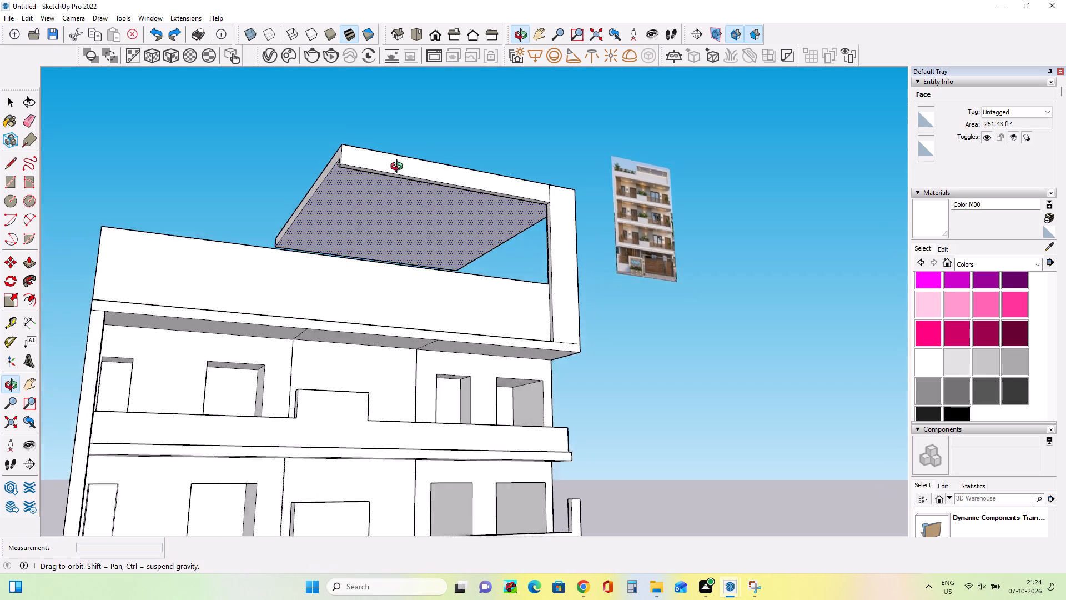
pyautogui.moveTo(399, 168); pyautogui.dragTo(447, 142, button='middle')
pyautogui.scroll(6, 391, 160)
pyautogui.click(355, 138)
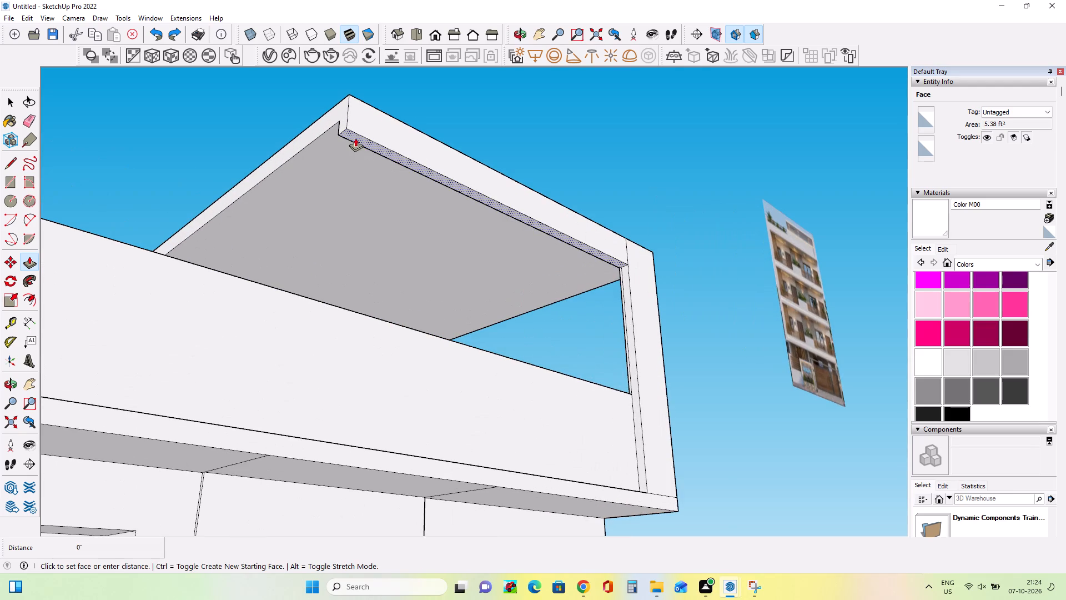
pyautogui.click(326, 129)
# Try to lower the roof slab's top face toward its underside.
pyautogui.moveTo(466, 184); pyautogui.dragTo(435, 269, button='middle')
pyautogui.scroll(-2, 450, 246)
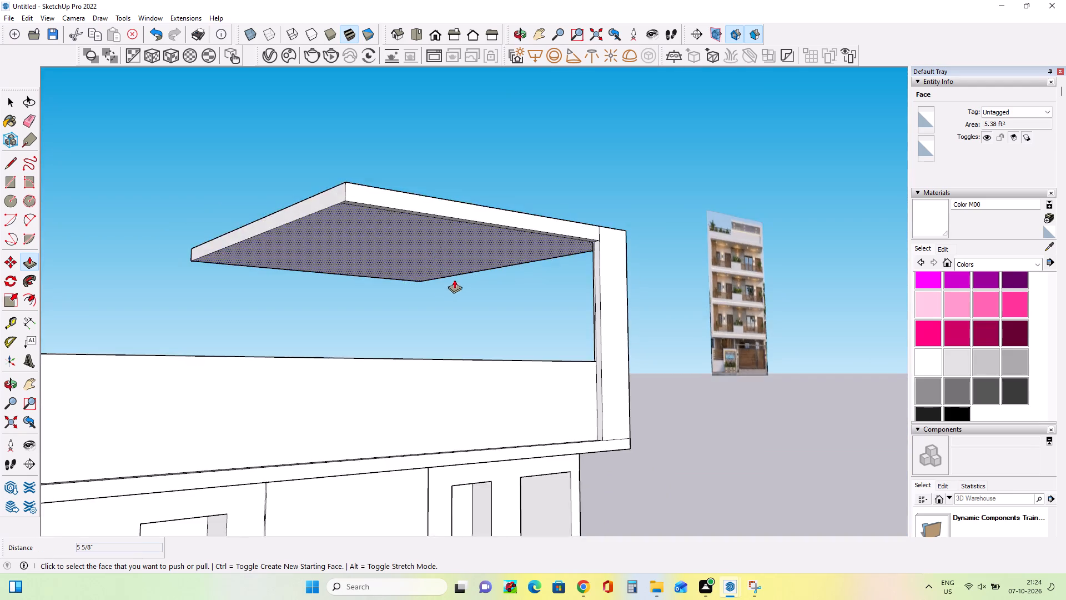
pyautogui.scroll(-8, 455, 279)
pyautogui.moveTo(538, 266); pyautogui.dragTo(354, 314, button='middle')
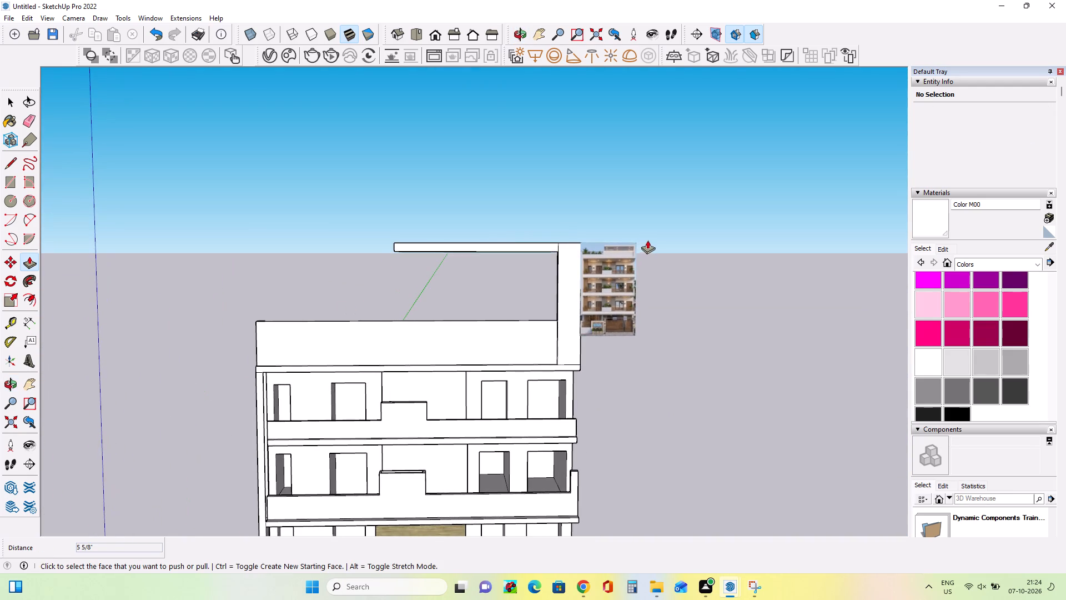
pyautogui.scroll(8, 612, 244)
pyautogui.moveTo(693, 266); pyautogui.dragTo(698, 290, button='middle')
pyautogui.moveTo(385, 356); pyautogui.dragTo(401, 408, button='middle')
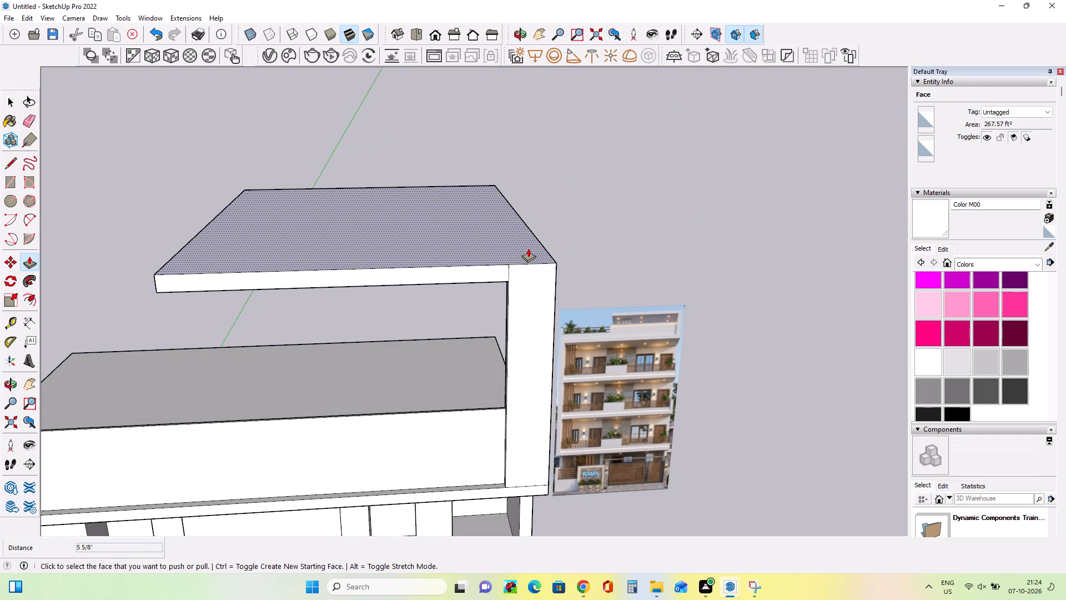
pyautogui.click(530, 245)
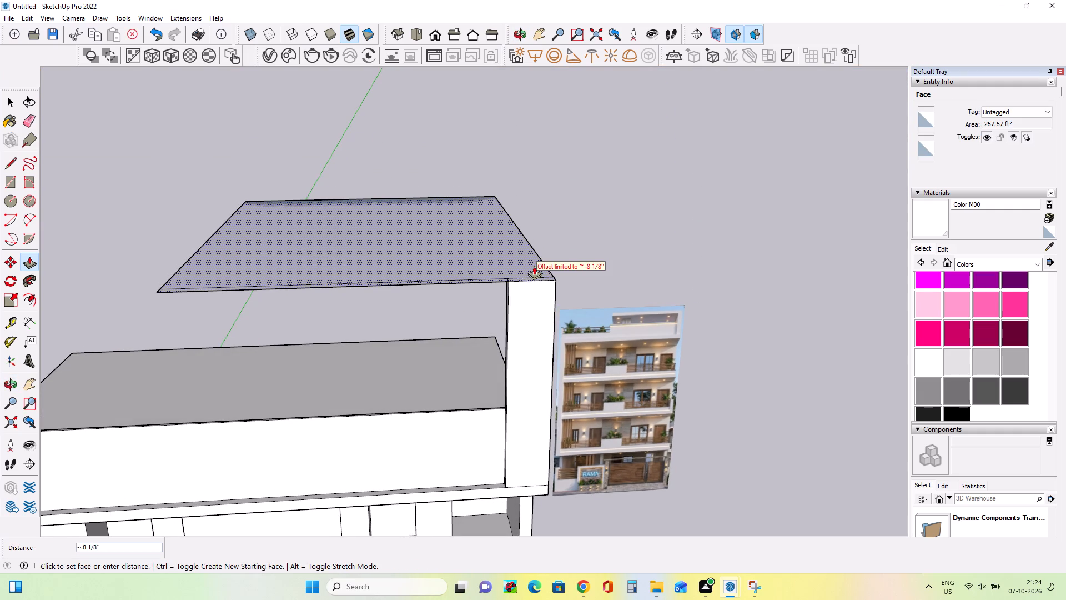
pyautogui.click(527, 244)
# Thicken the roof slab downward, lowering its main underside about 8 5/16" and the front strip about 8 11/16" to match.
pyautogui.moveTo(538, 329); pyautogui.dragTo(534, 187, button='middle')
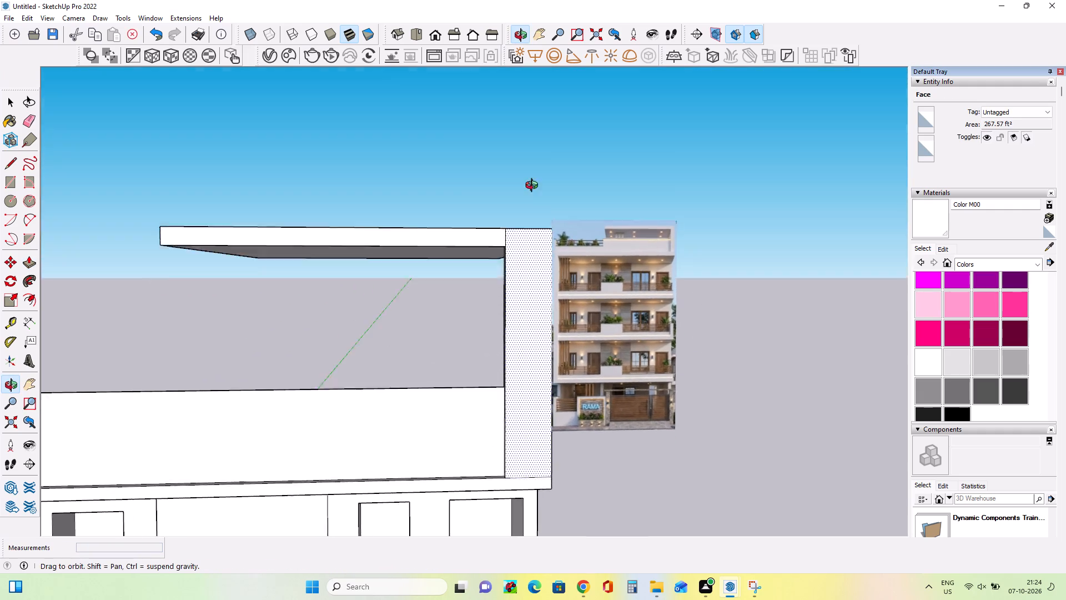
pyautogui.moveTo(534, 187); pyautogui.dragTo(539, 155, button='middle')
pyautogui.click(462, 232)
pyautogui.click(463, 247)
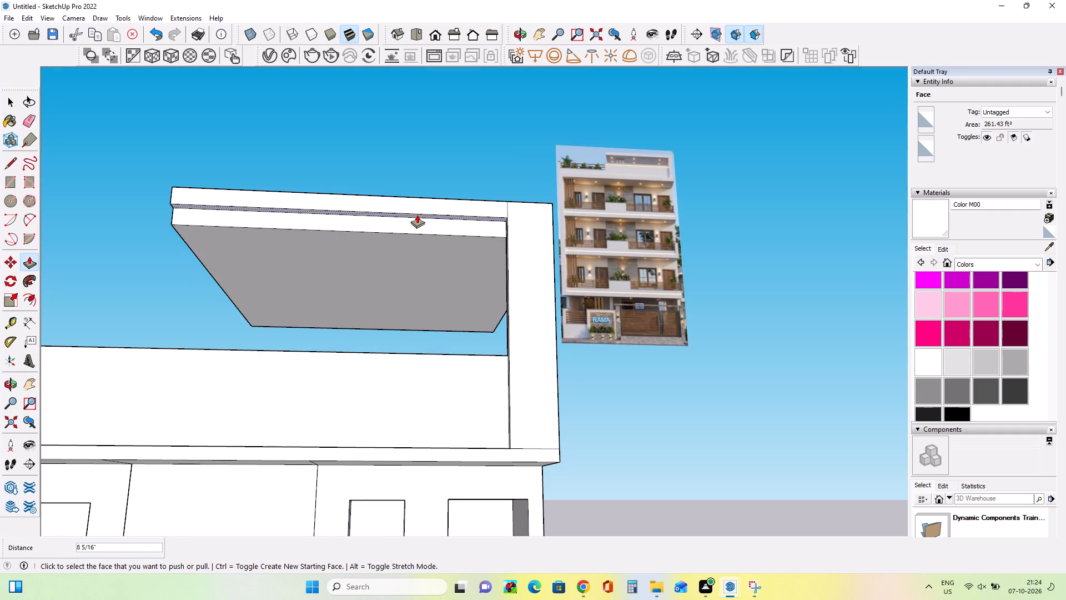
pyautogui.click(417, 214)
pyautogui.click(417, 232)
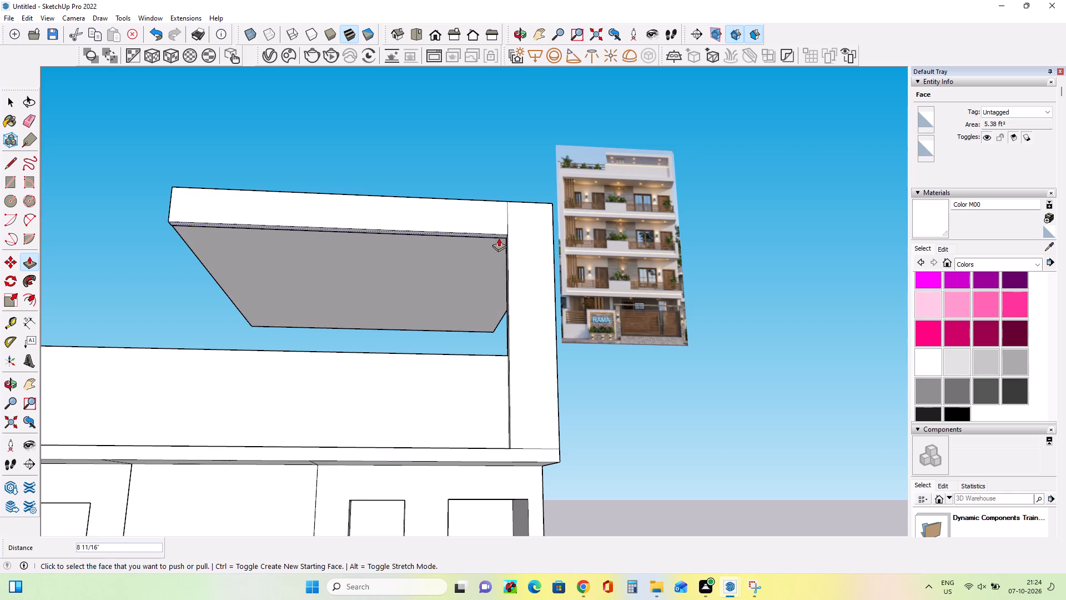
# Lower the top face shared by the roof slab and end post about 8 7/16", and by a further 3 5/16".
pyautogui.moveTo(500, 237); pyautogui.dragTo(513, 332, button='middle')
pyautogui.moveTo(541, 219); pyautogui.dragTo(553, 336, button='middle')
pyautogui.click(524, 230)
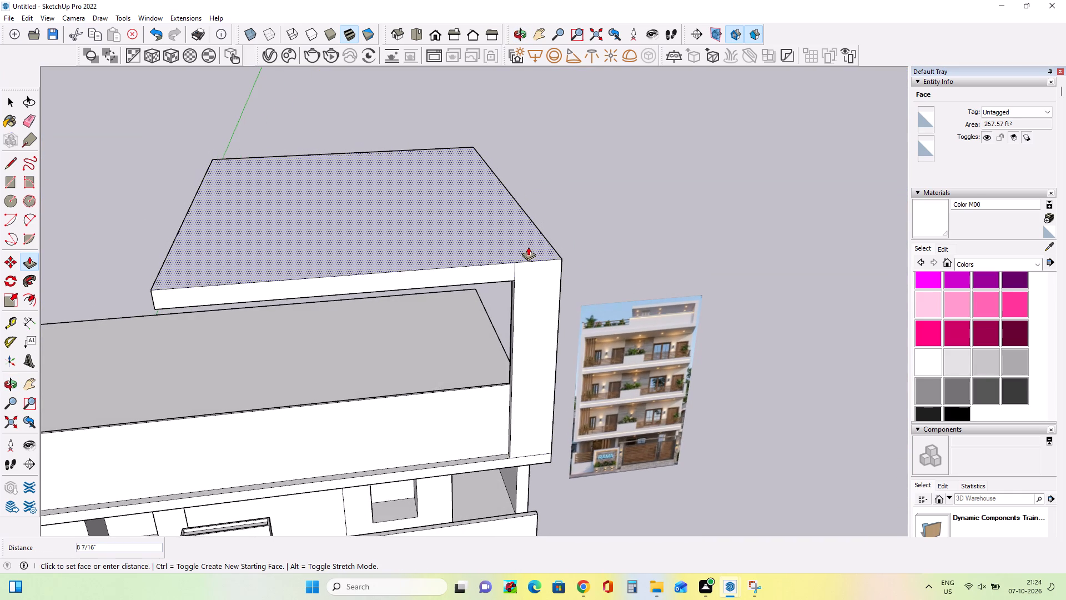
pyautogui.click(528, 247)
pyautogui.moveTo(485, 336); pyautogui.dragTo(466, 258, button='middle')
pyautogui.click(474, 204)
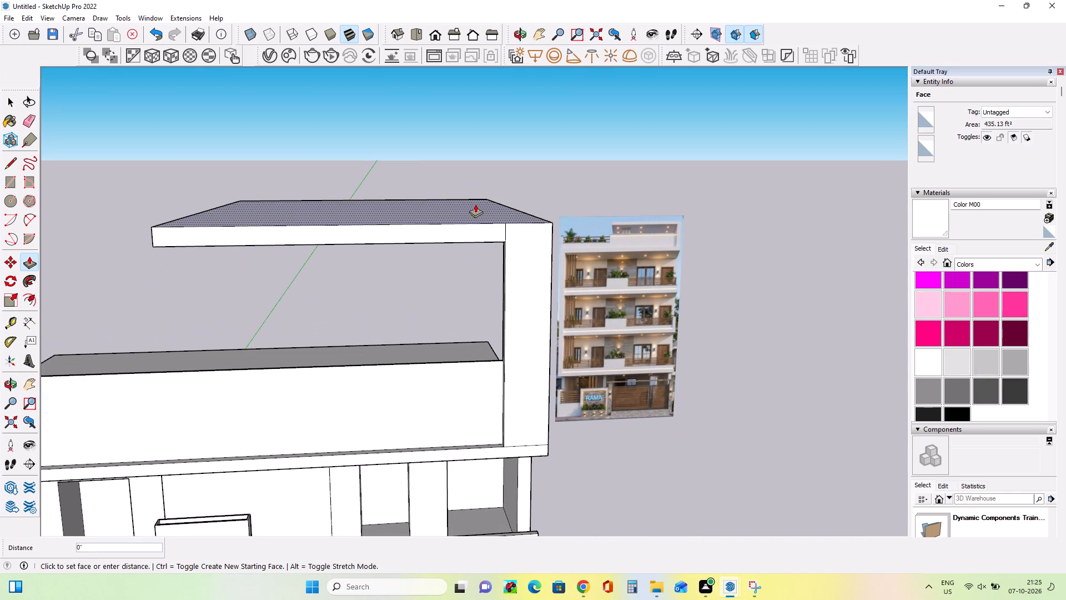
pyautogui.click(476, 209)
# Thicken the roof slab downward again, lowering its main underside about 6 3/8" and the front strip about 6" to match.
pyautogui.scroll(-8, 531, 327)
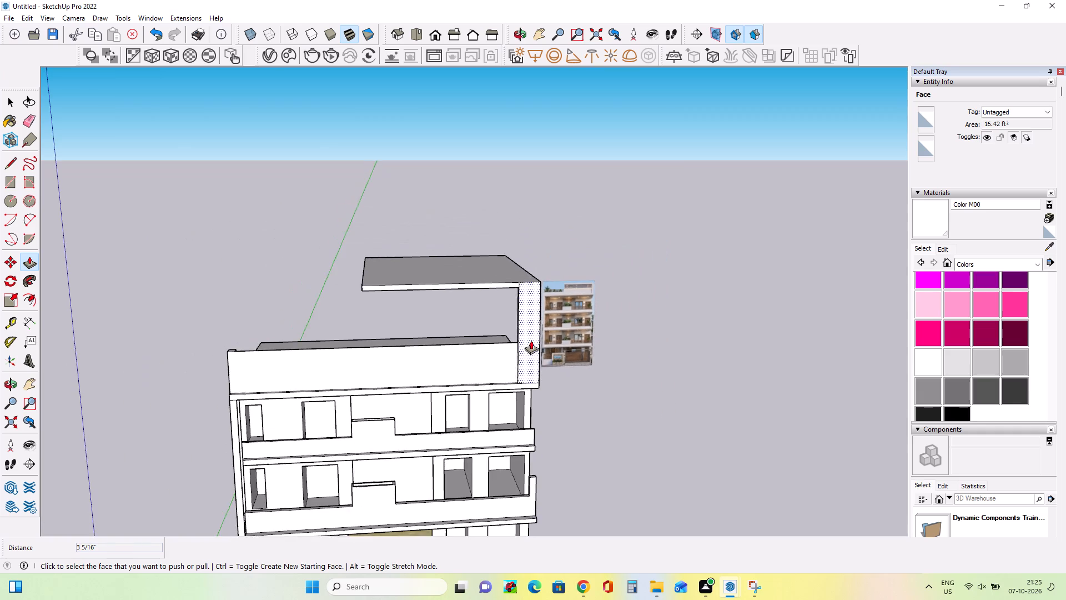
pyautogui.moveTo(514, 378); pyautogui.dragTo(458, 351, button='middle')
pyautogui.scroll(3, 411, 333)
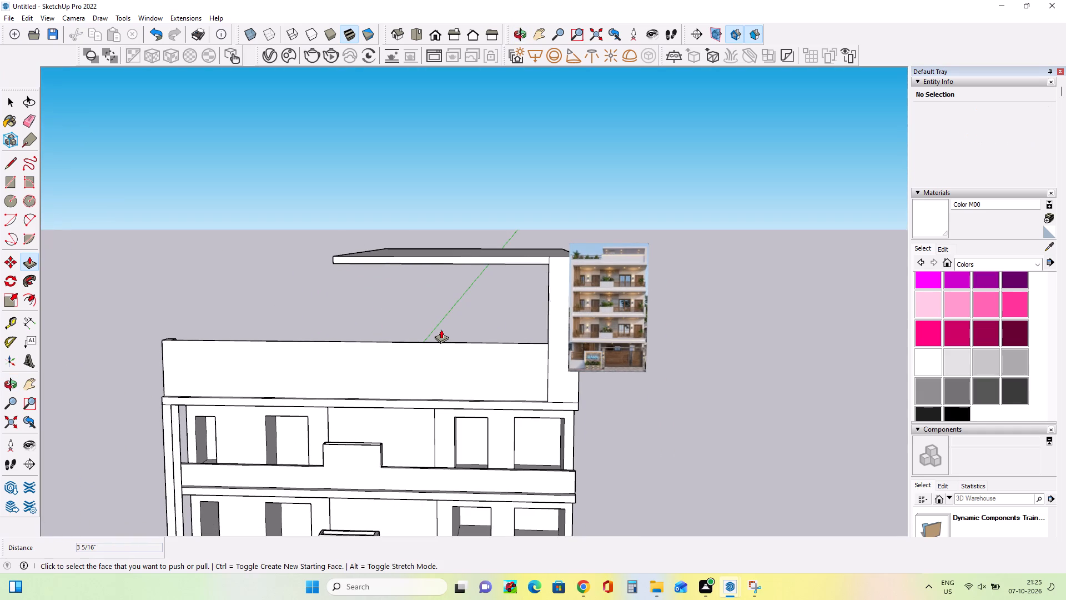
pyautogui.moveTo(450, 247); pyautogui.dragTo(487, 171, button='middle')
pyautogui.click(480, 262)
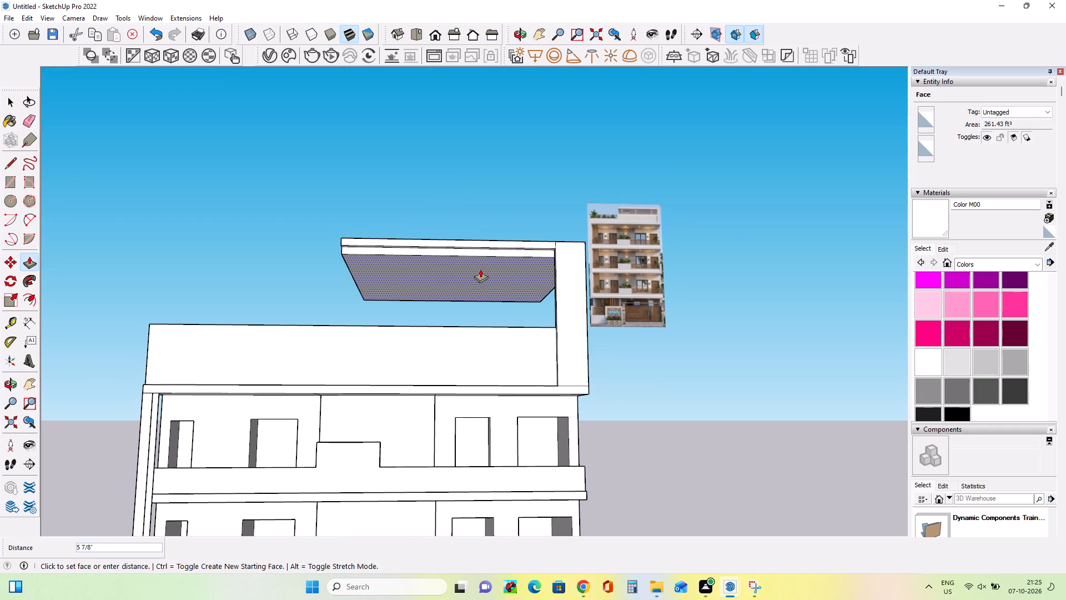
pyautogui.click(480, 269)
pyautogui.scroll(8, 482, 246)
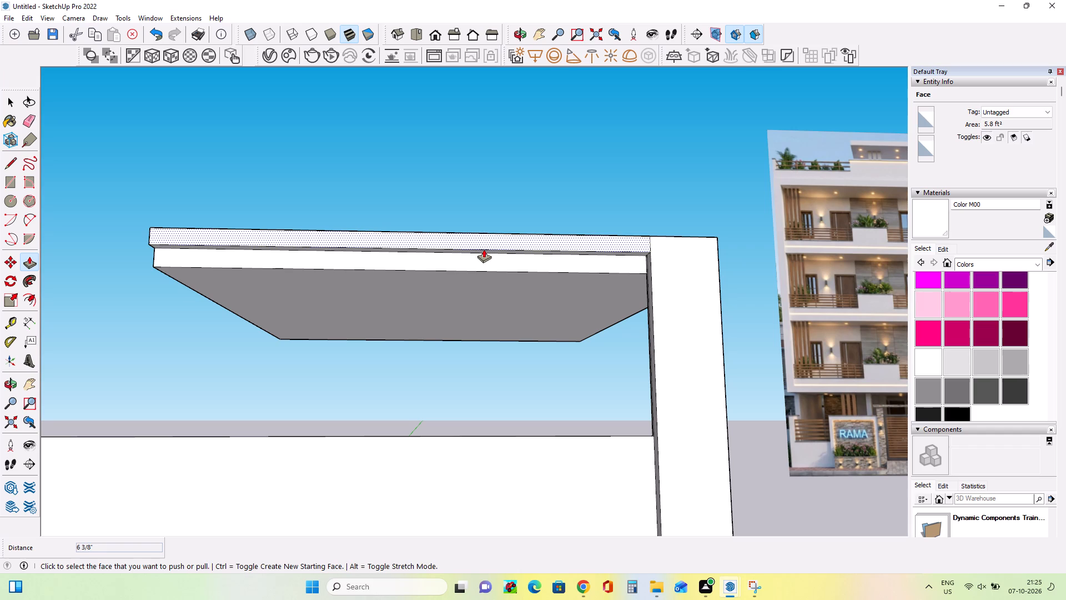
pyautogui.click(484, 249)
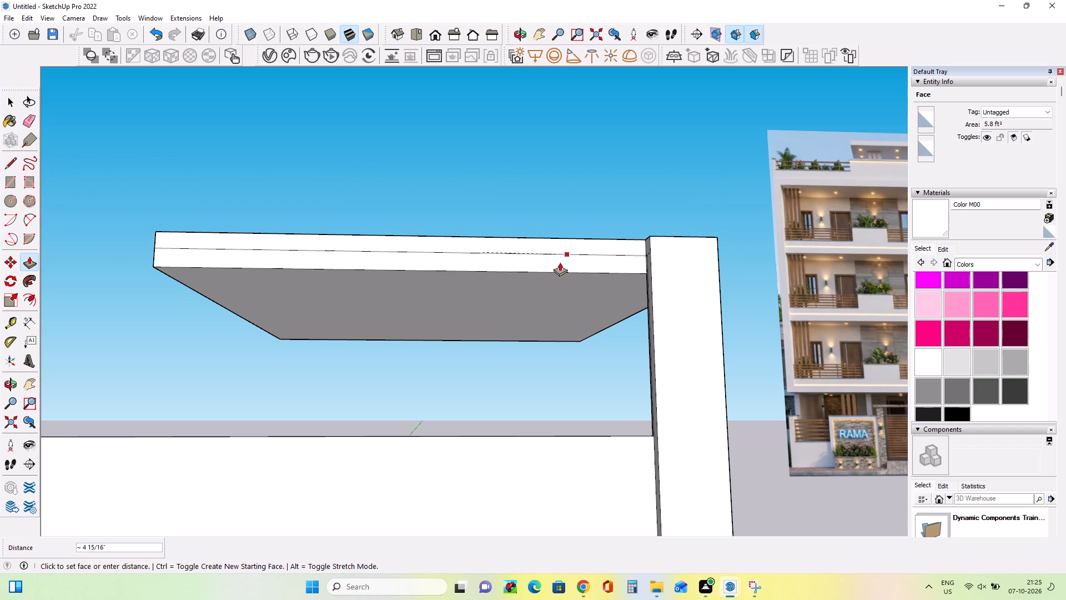
pyautogui.press('Escape')
pyautogui.moveTo(529, 259); pyautogui.dragTo(539, 213, button='middle')
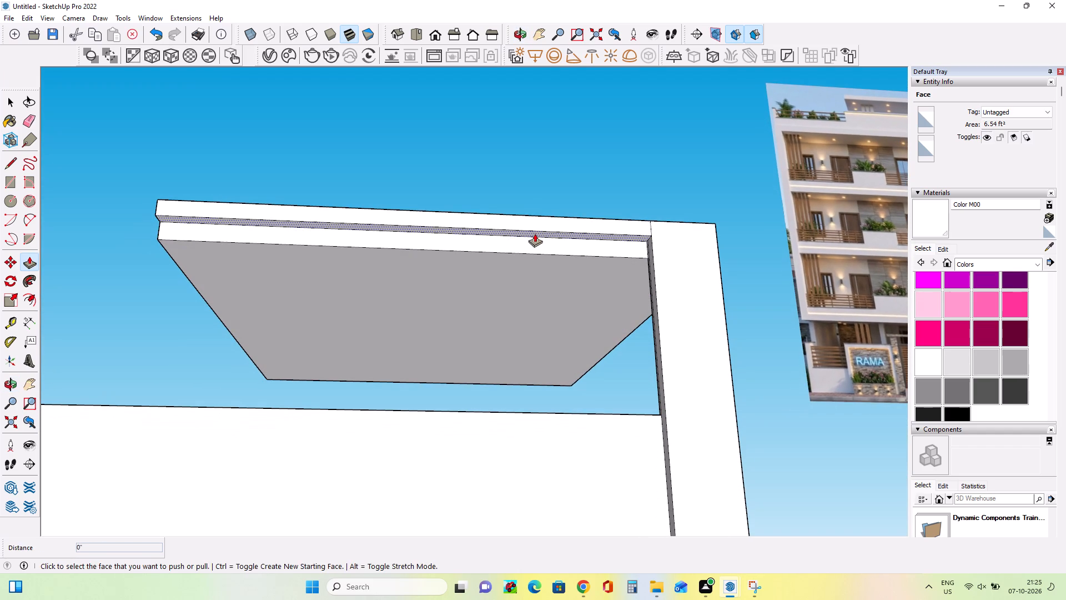
pyautogui.click(535, 233)
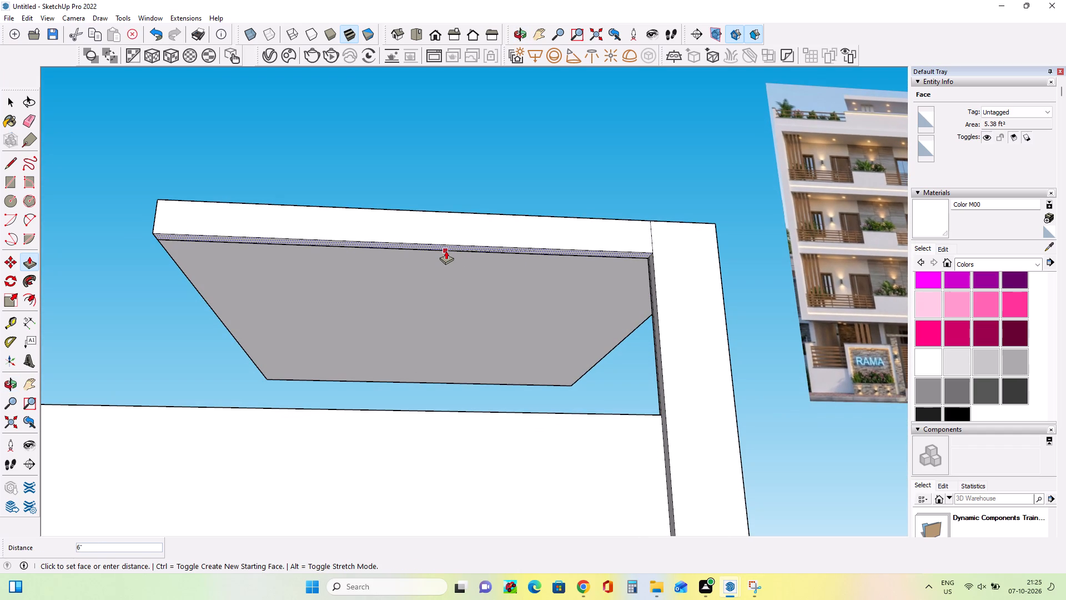
pyautogui.click(446, 251)
# Lower the top face shared by the roof slab and end post about 5 1/4".
pyautogui.moveTo(560, 278); pyautogui.dragTo(560, 304, button='middle')
pyautogui.moveTo(585, 242); pyautogui.dragTo(576, 375, button='middle')
pyautogui.click(561, 281)
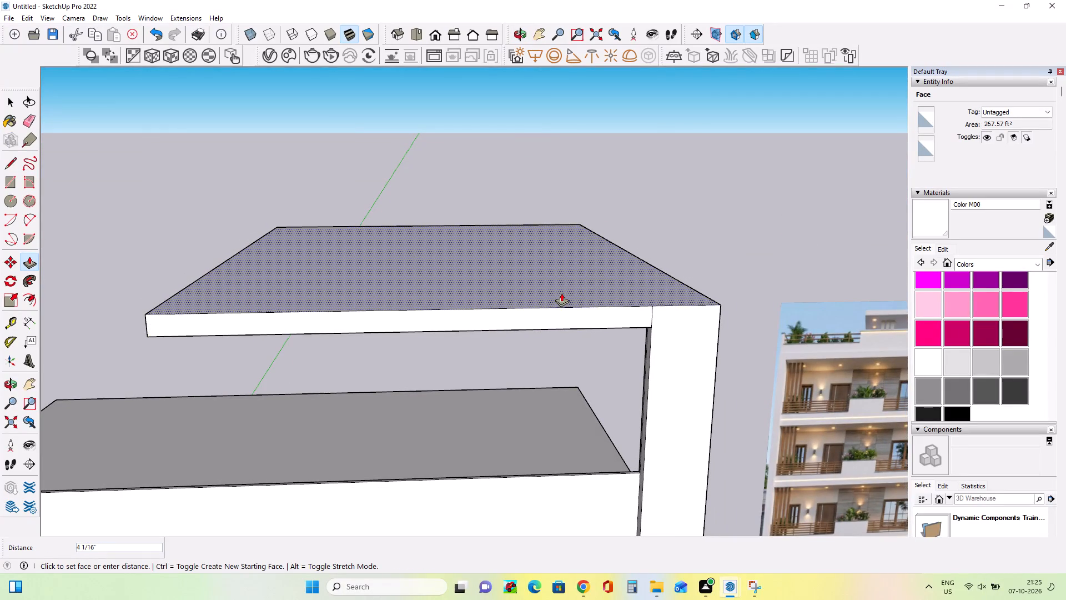
pyautogui.click(561, 296)
# Raise the top of the parapet section beneath the roof slab by about 11 1/16".
pyautogui.moveTo(579, 404); pyautogui.dragTo(504, 306, button='middle')
pyautogui.scroll(-4, 504, 306)
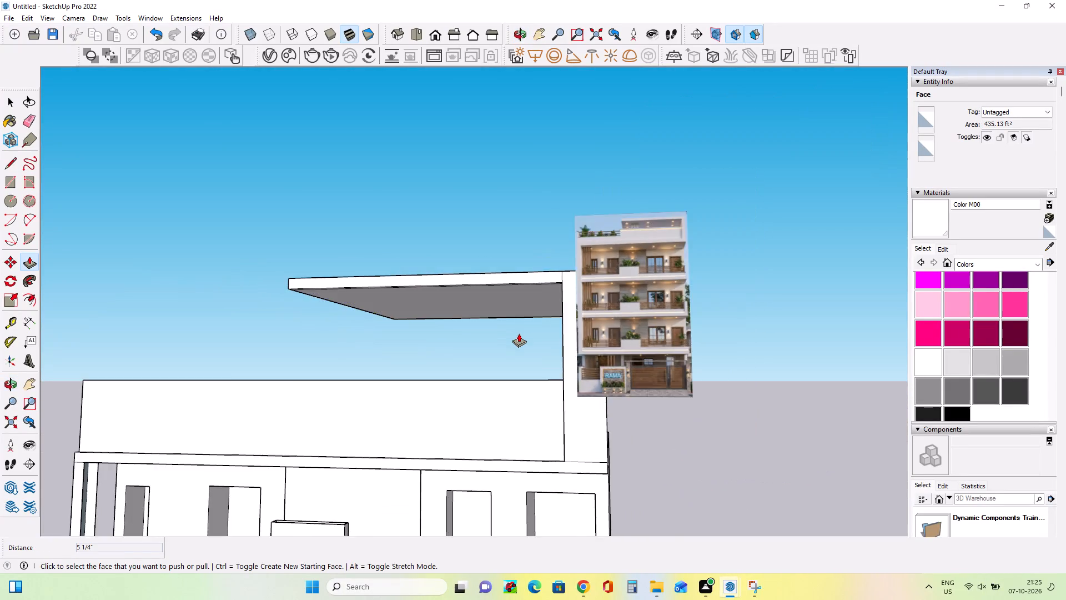
pyautogui.scroll(-5, 519, 333)
pyautogui.moveTo(585, 353); pyautogui.dragTo(659, 453, button='middle')
pyautogui.scroll(3, 593, 333)
pyautogui.moveTo(657, 338); pyautogui.dragTo(658, 357, button='middle')
pyautogui.scroll(1, 633, 363)
pyautogui.moveTo(469, 386); pyautogui.dragTo(474, 409, button='middle')
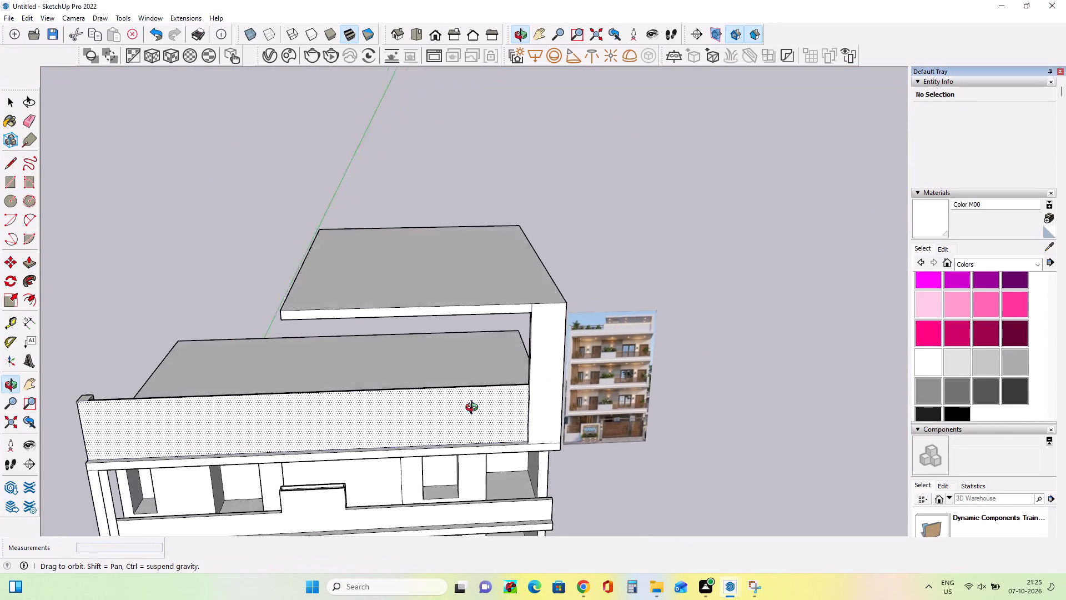
pyautogui.moveTo(474, 409); pyautogui.dragTo(449, 353, button='middle')
pyautogui.moveTo(554, 320); pyautogui.dragTo(557, 336, button='middle')
pyautogui.moveTo(472, 385); pyautogui.dragTo(479, 464, button='middle')
pyautogui.scroll(4, 455, 377)
pyautogui.moveTo(473, 404); pyautogui.dragTo(477, 434, button='middle')
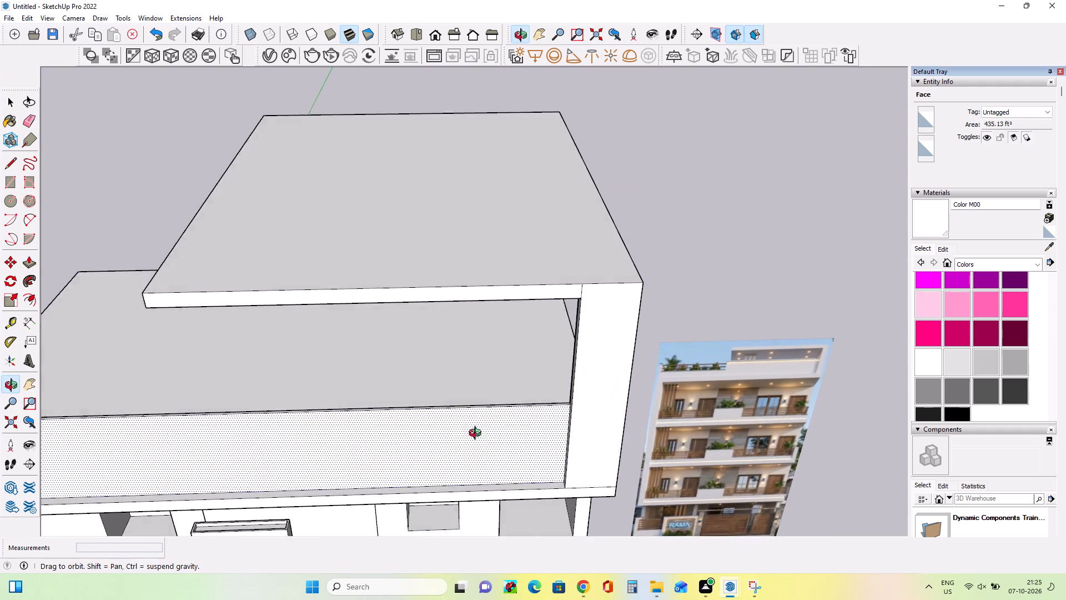
pyautogui.moveTo(477, 434); pyautogui.dragTo(479, 446, button='middle')
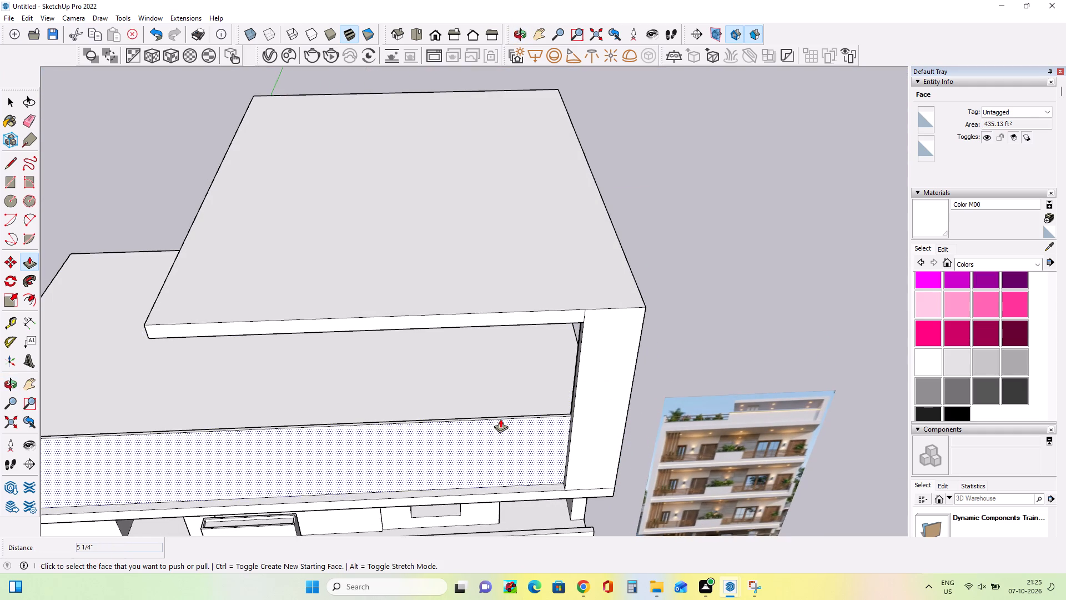
pyautogui.click(501, 417)
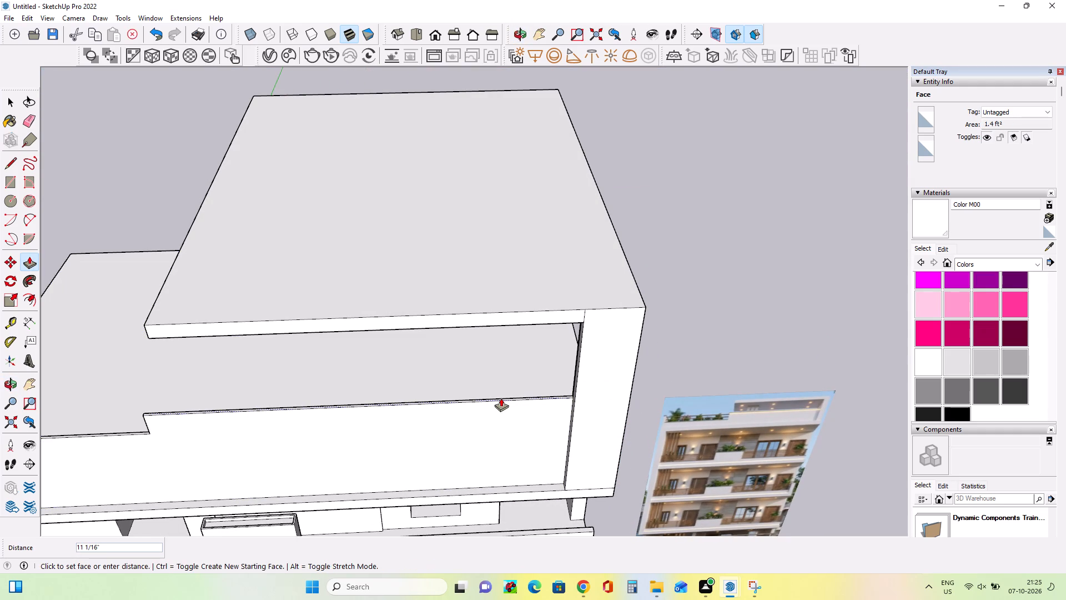
pyautogui.click(501, 398)
# Lower the top of the remaining parapet section, between the step and the corner post, by about 2' 5 3/16".
pyautogui.scroll(-10, 509, 411)
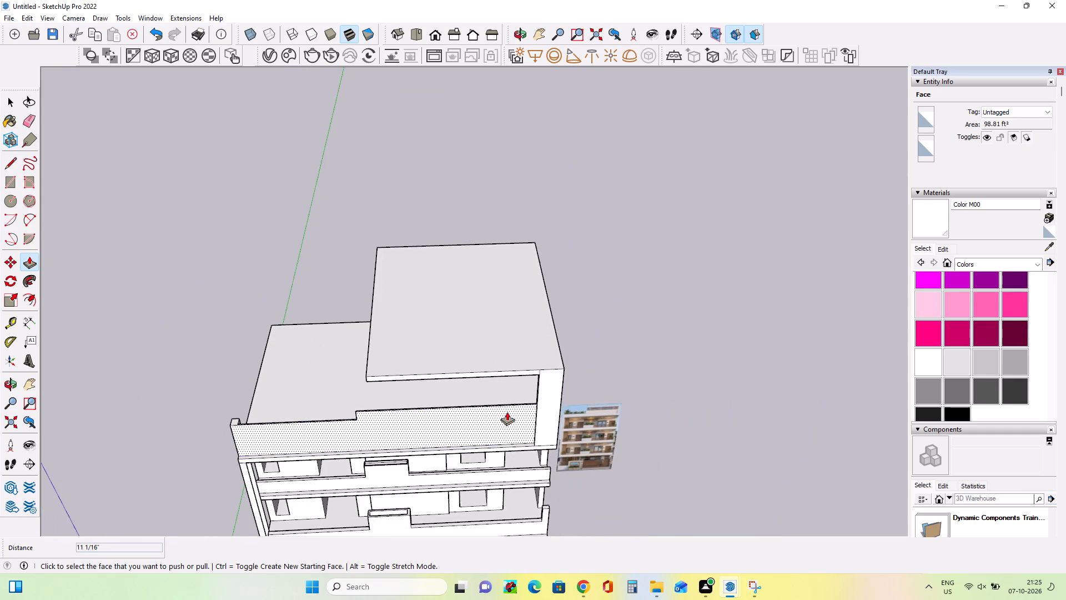
pyautogui.moveTo(428, 422); pyautogui.dragTo(425, 379, button='middle')
pyautogui.scroll(4, 336, 405)
pyautogui.moveTo(338, 402); pyautogui.dragTo(349, 448, button='middle')
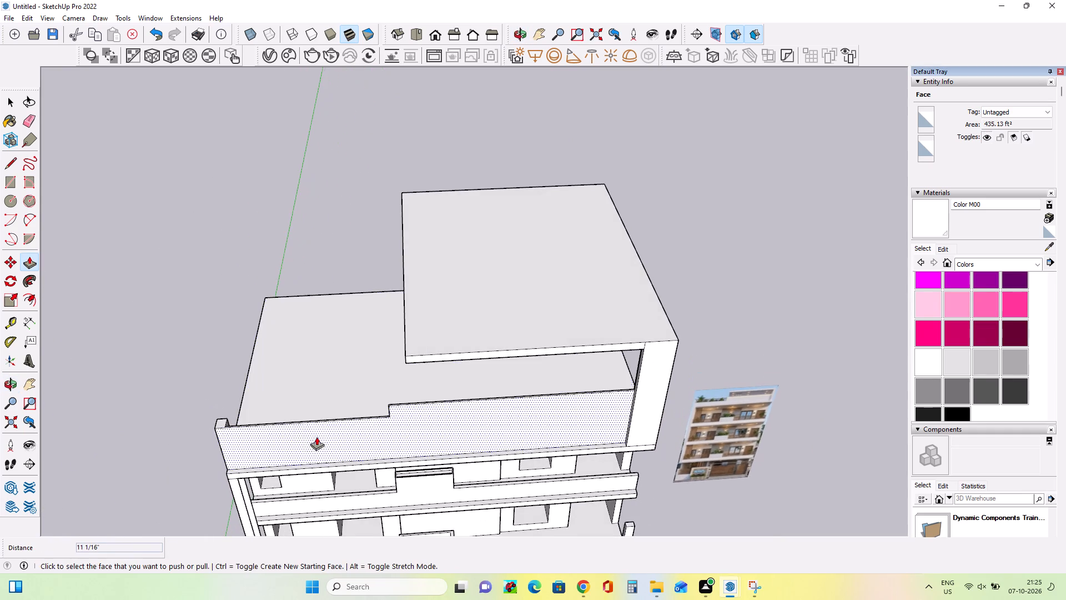
pyautogui.moveTo(271, 418); pyautogui.dragTo(273, 456, button='middle')
pyautogui.scroll(6, 273, 437)
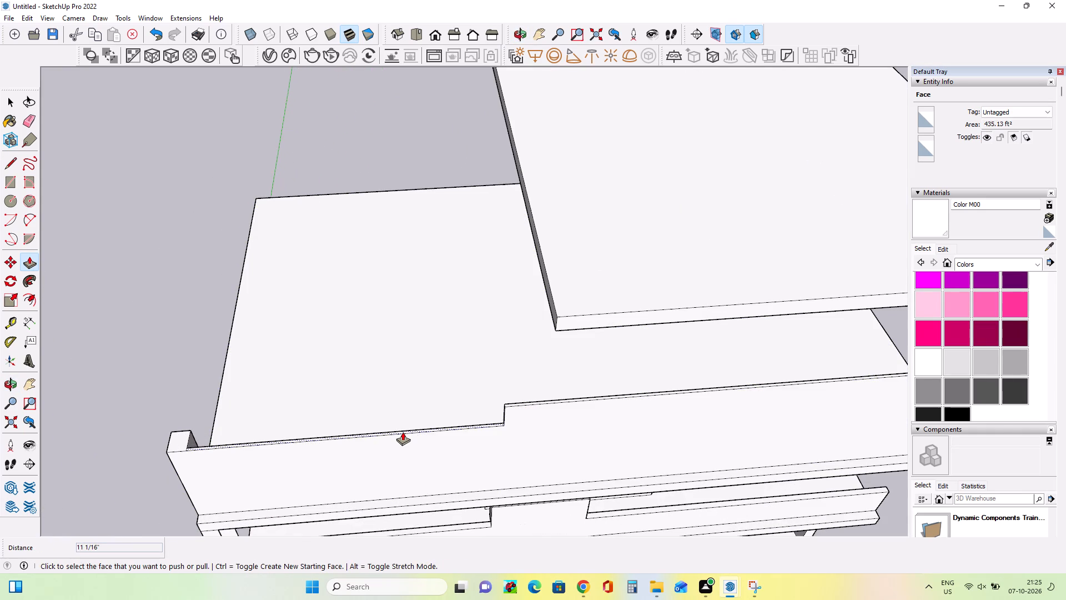
pyautogui.click(403, 431)
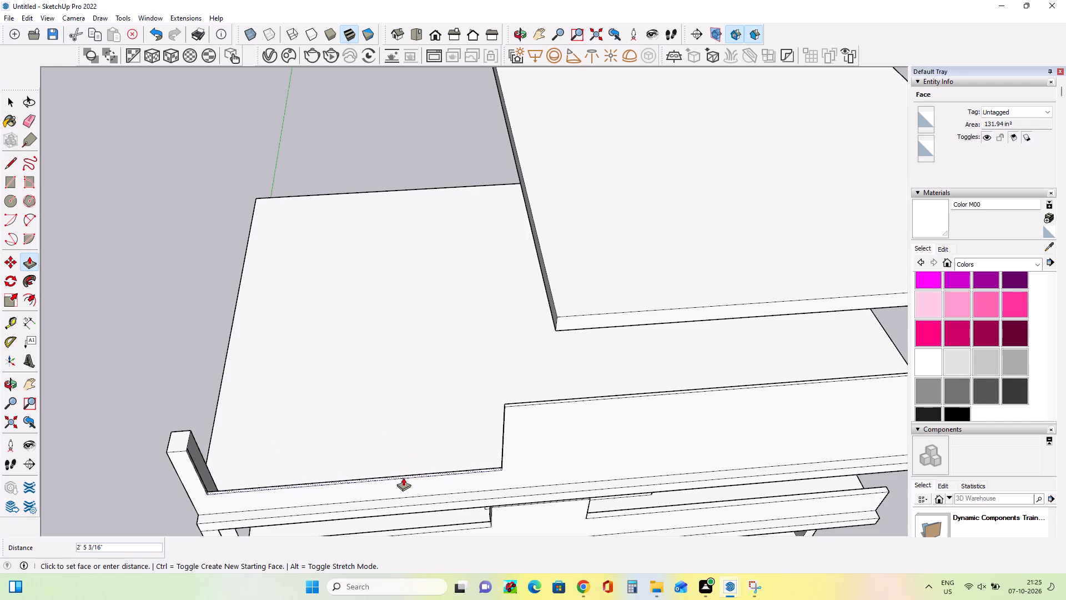
pyautogui.click(403, 478)
# Thicken the roof slab downward, lowering its main underside about 8 15/16" and the front strip by the same 8 15/16".
pyautogui.scroll(-9, 338, 423)
pyautogui.moveTo(398, 467); pyautogui.dragTo(390, 447, button='middle')
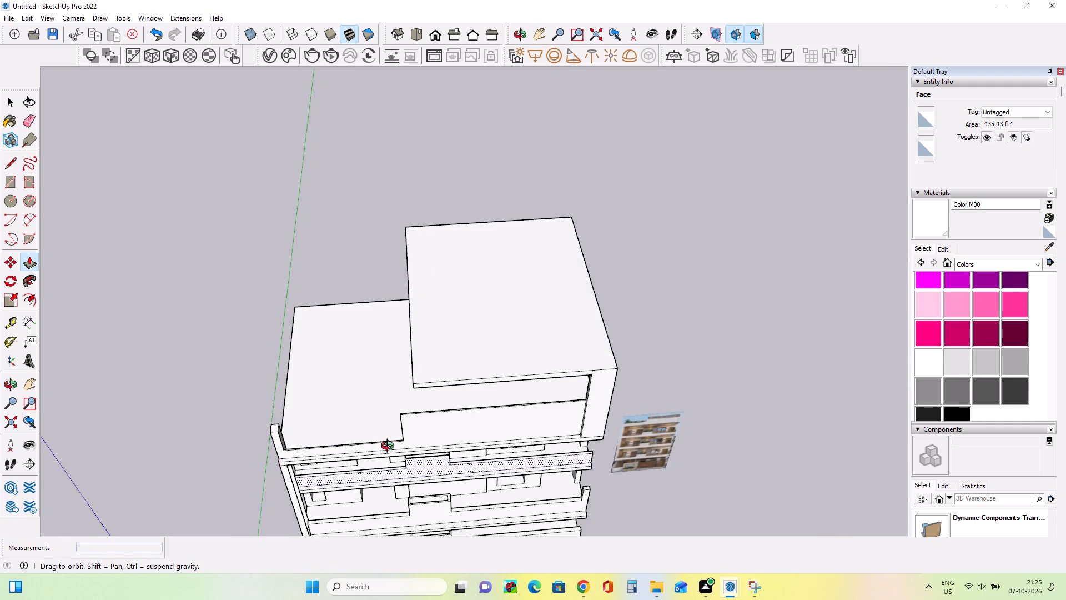
pyautogui.moveTo(390, 447); pyautogui.dragTo(335, 327, button='middle')
pyautogui.scroll(-3, 446, 314)
pyautogui.moveTo(458, 344); pyautogui.dragTo(428, 313, button='middle')
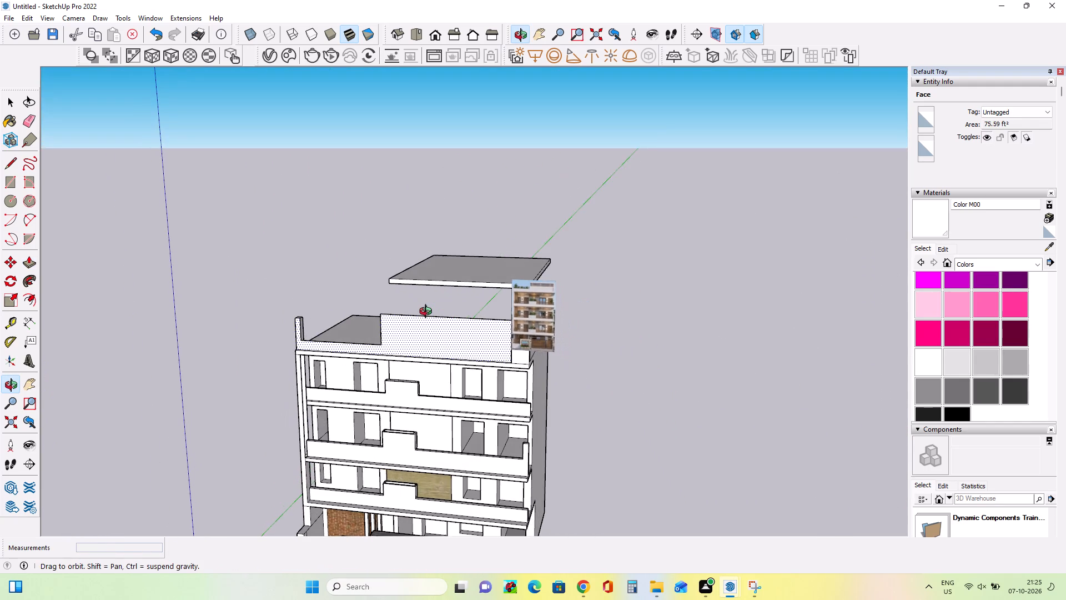
pyautogui.moveTo(428, 313); pyautogui.dragTo(424, 313, button='middle')
pyautogui.moveTo(488, 336); pyautogui.dragTo(476, 347, button='middle')
pyautogui.moveTo(407, 332); pyautogui.dragTo(502, 339, button='middle')
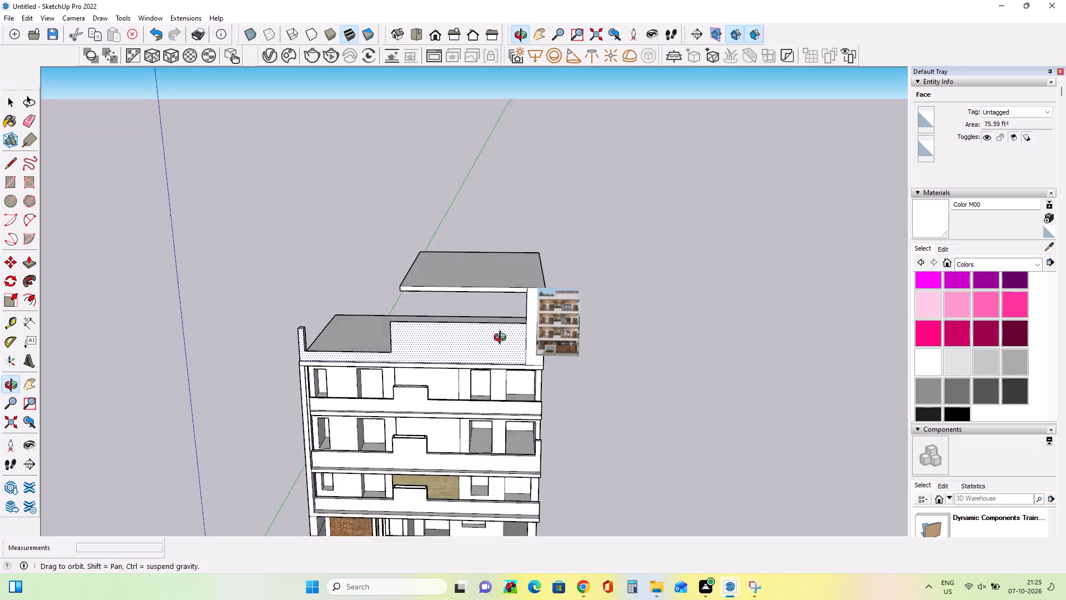
pyautogui.moveTo(502, 339); pyautogui.dragTo(513, 331, button='middle')
pyautogui.moveTo(455, 302); pyautogui.dragTo(507, 173, button='middle')
pyautogui.click(479, 271)
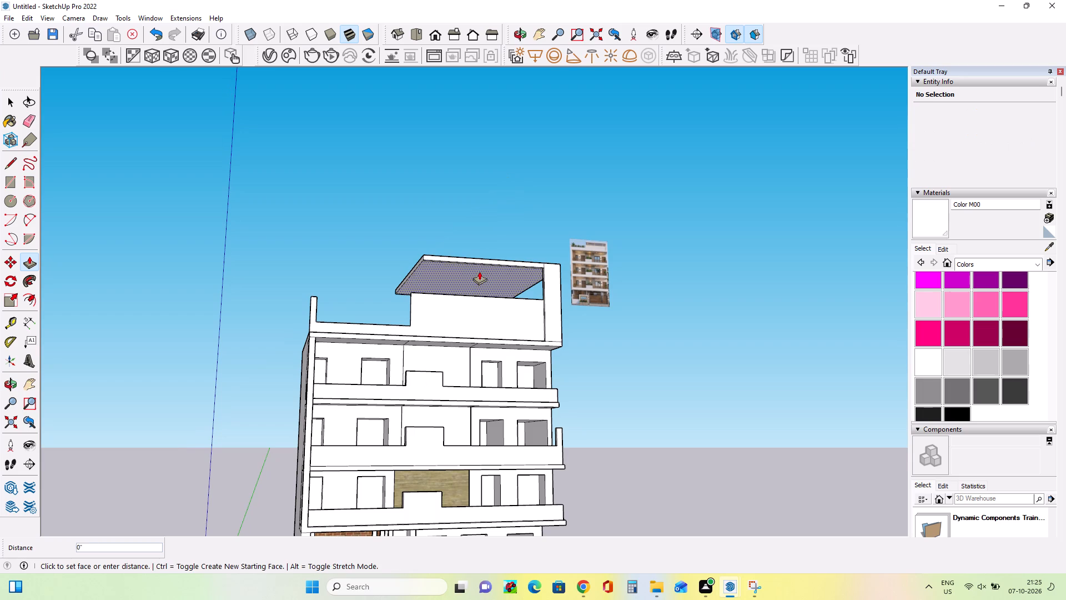
pyautogui.click(479, 278)
pyautogui.scroll(8, 490, 261)
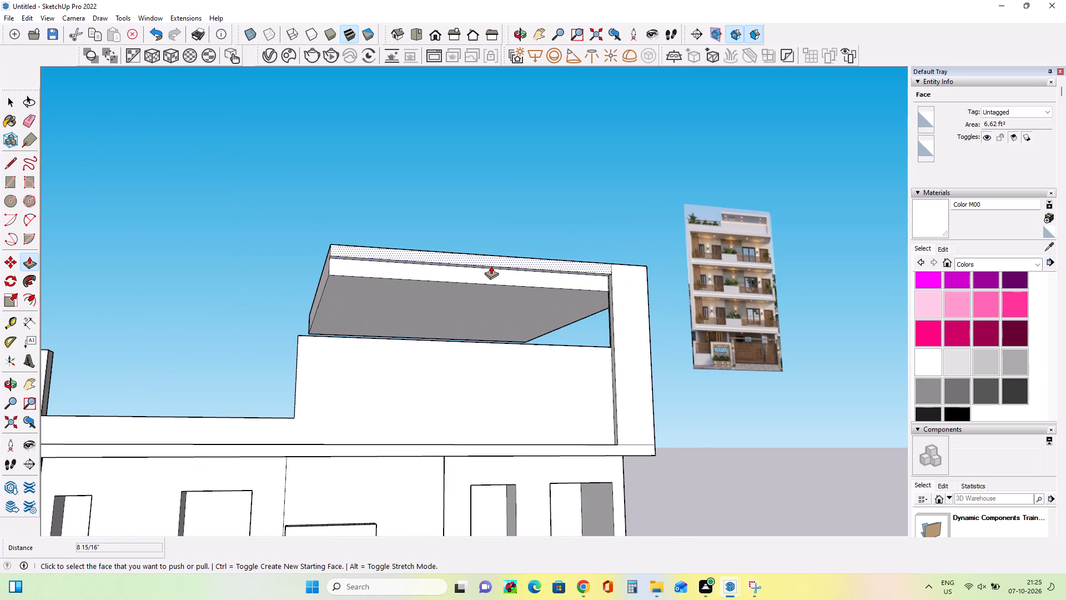
pyautogui.click(457, 265)
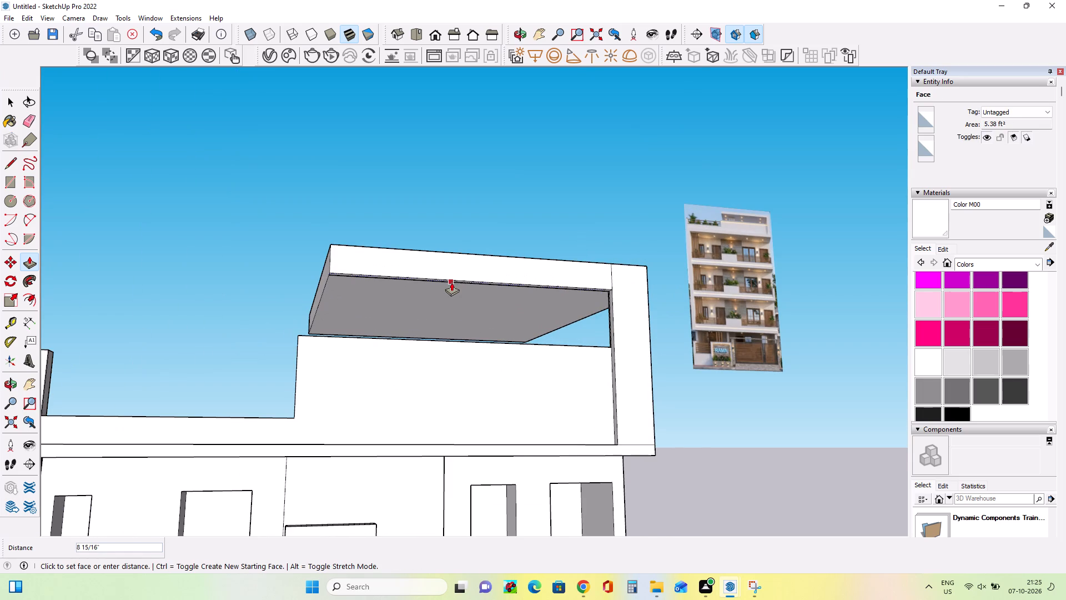
pyautogui.click(451, 282)
# Erase the seam edges along the roof slab's front underside and between its front face and the end post.
pyautogui.moveTo(556, 293); pyautogui.dragTo(466, 296, button='middle')
pyautogui.scroll(3, 500, 292)
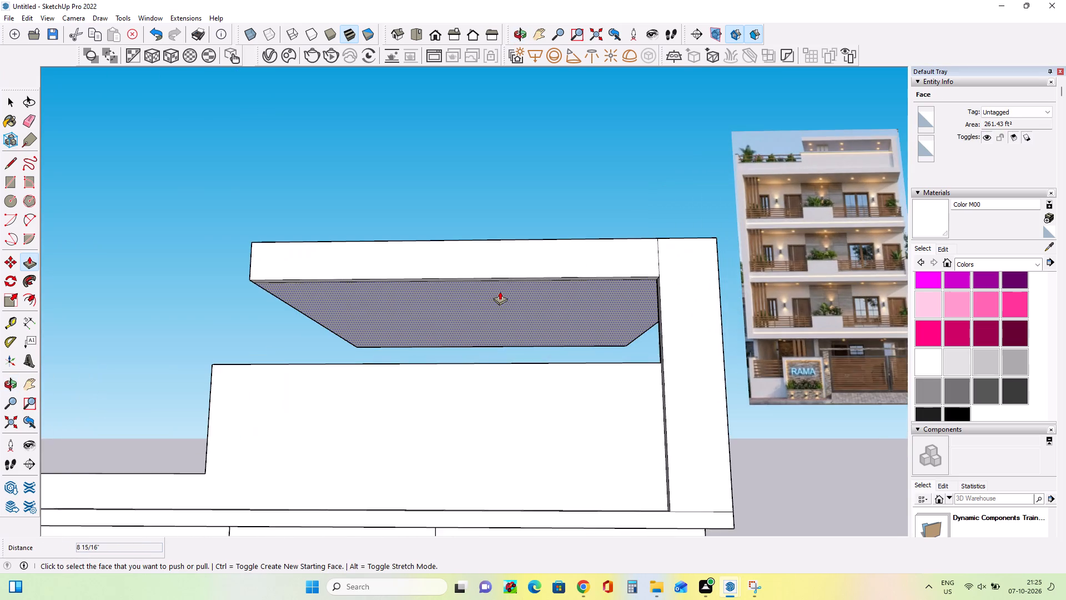
pyautogui.moveTo(500, 292); pyautogui.dragTo(500, 283, button='middle')
pyautogui.click(32, 119)
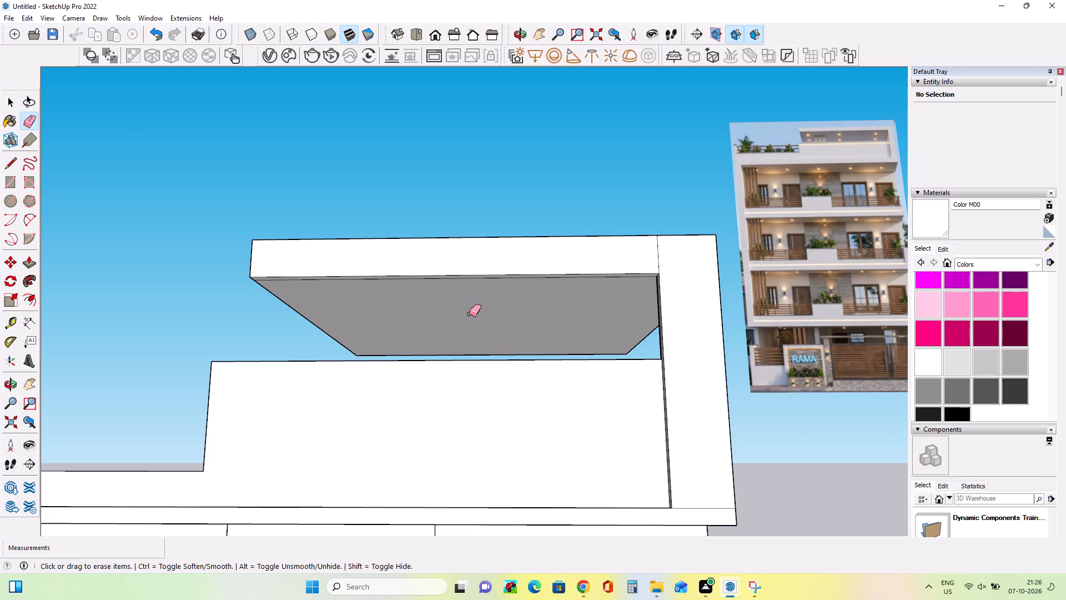
pyautogui.moveTo(465, 299); pyautogui.dragTo(464, 269, button='middle')
pyautogui.click(464, 272)
pyautogui.click(469, 272)
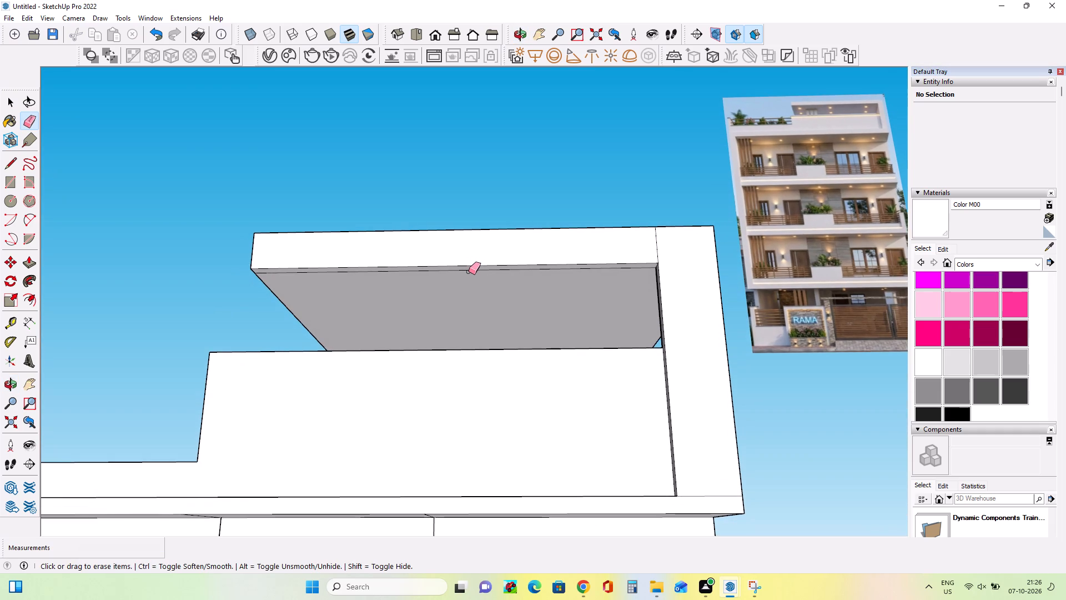
pyautogui.click(469, 271)
pyautogui.click(656, 246)
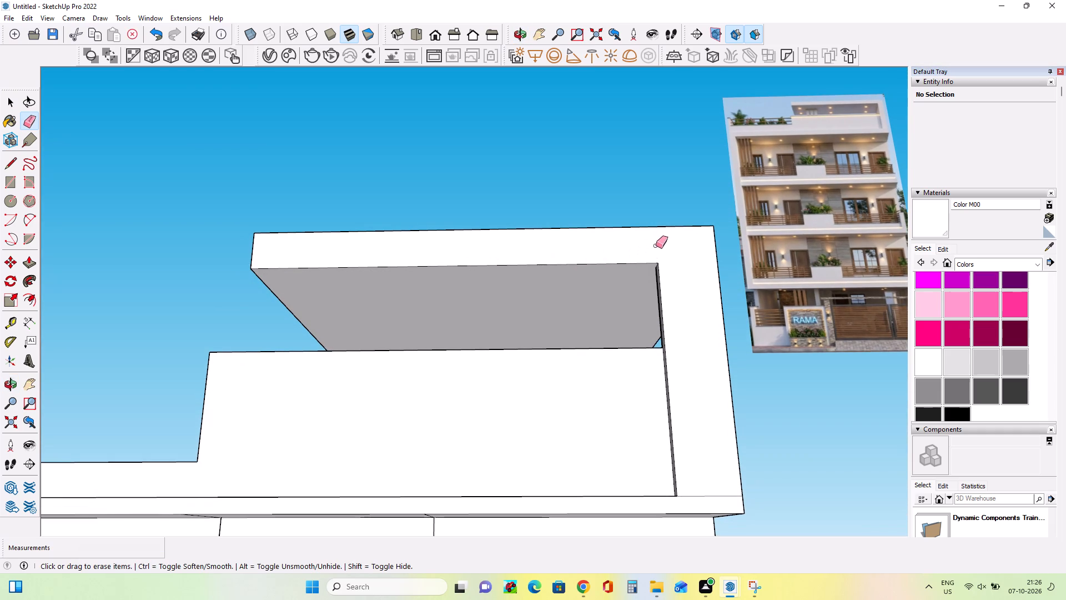
# Lower the top face shared by the roof slab and end post about 8 1/2".
pyautogui.scroll(-6, 626, 284)
pyautogui.moveTo(594, 272); pyautogui.dragTo(594, 452, button='middle')
pyautogui.scroll(-1, 594, 272)
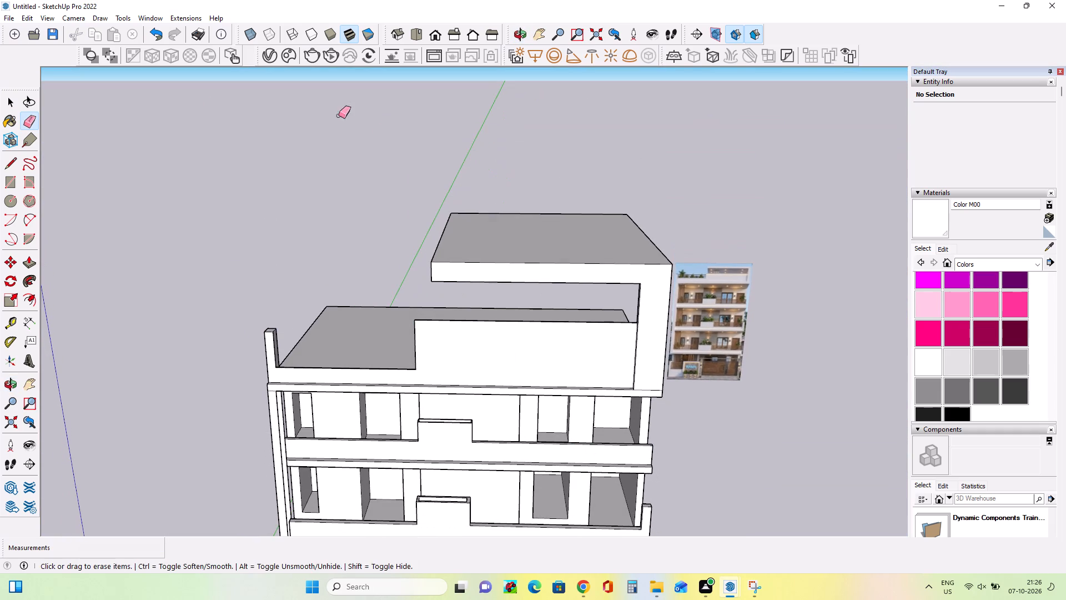
pyautogui.click(27, 262)
pyautogui.click(453, 234)
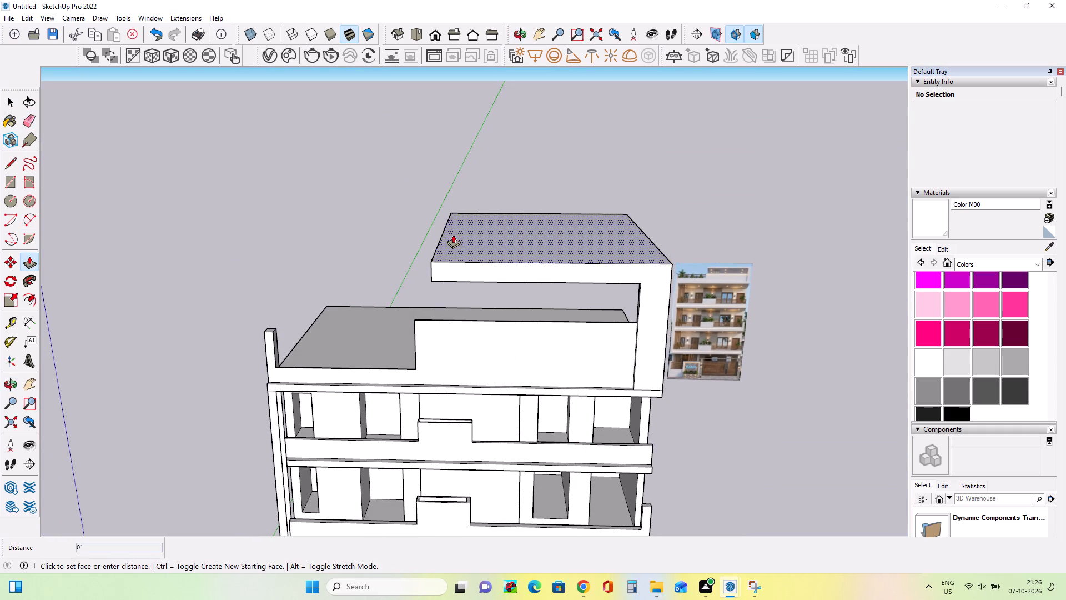
pyautogui.click(455, 244)
# Examine the reference image's rooftop, railing and parapet against the modelled roof slab and parapet.
pyautogui.moveTo(588, 354); pyautogui.dragTo(603, 366, button='middle')
pyautogui.moveTo(622, 346); pyautogui.dragTo(576, 347, button='middle')
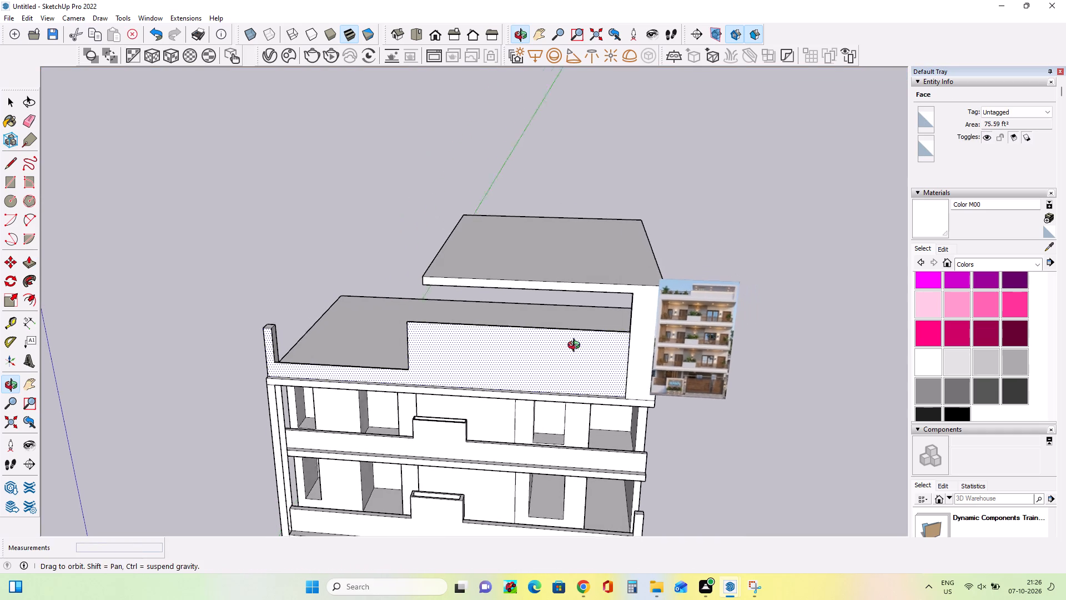
pyautogui.moveTo(576, 347); pyautogui.dragTo(576, 346, button='middle')
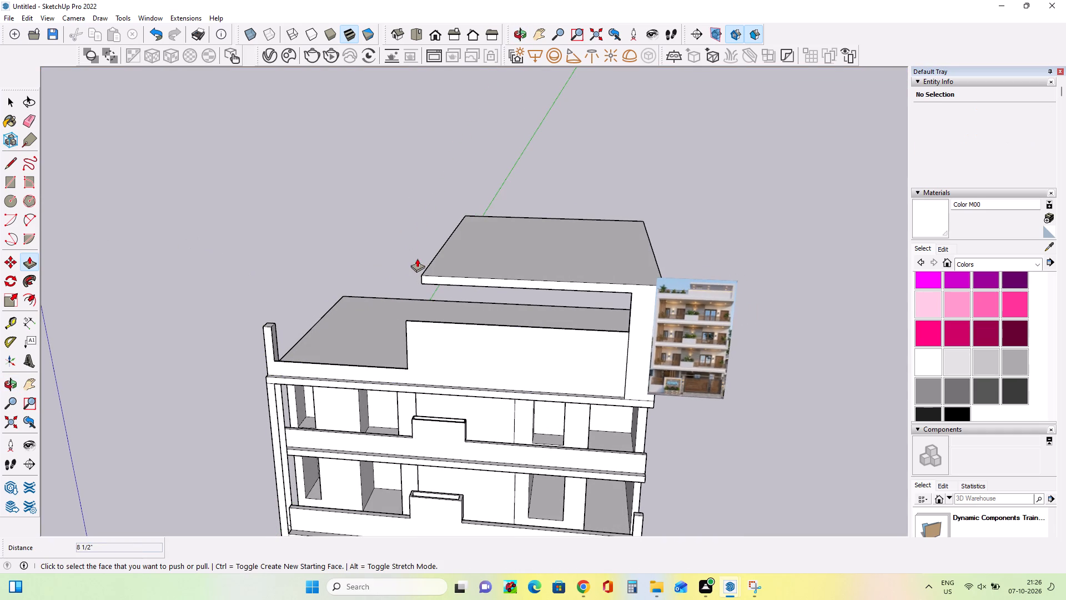
pyautogui.moveTo(527, 336); pyautogui.dragTo(605, 311, button='middle')
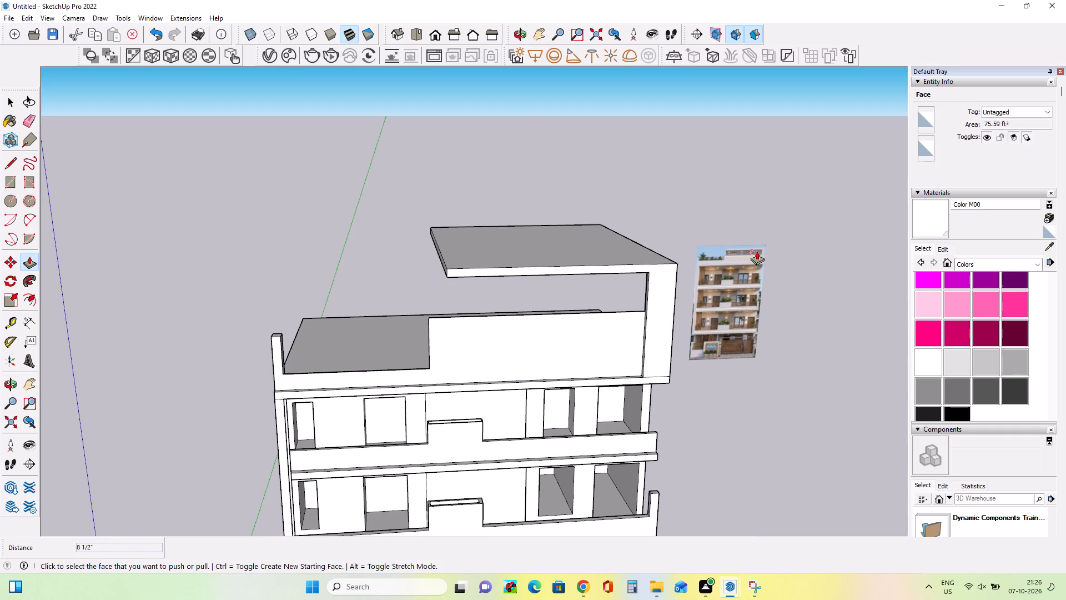
pyautogui.scroll(12, 757, 249)
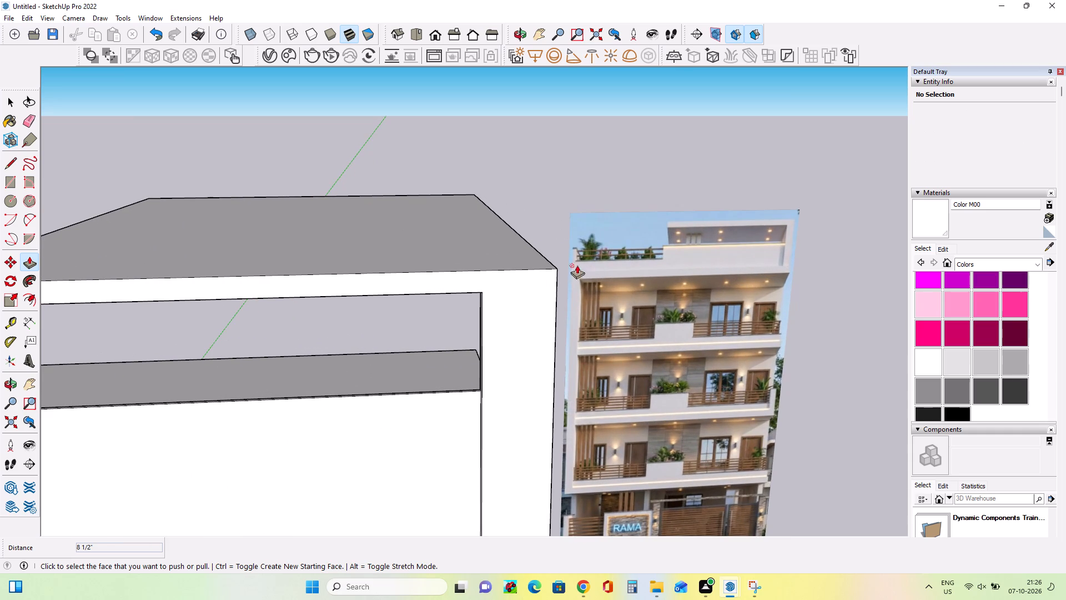
pyautogui.scroll(4, 577, 259)
pyautogui.scroll(8, 662, 253)
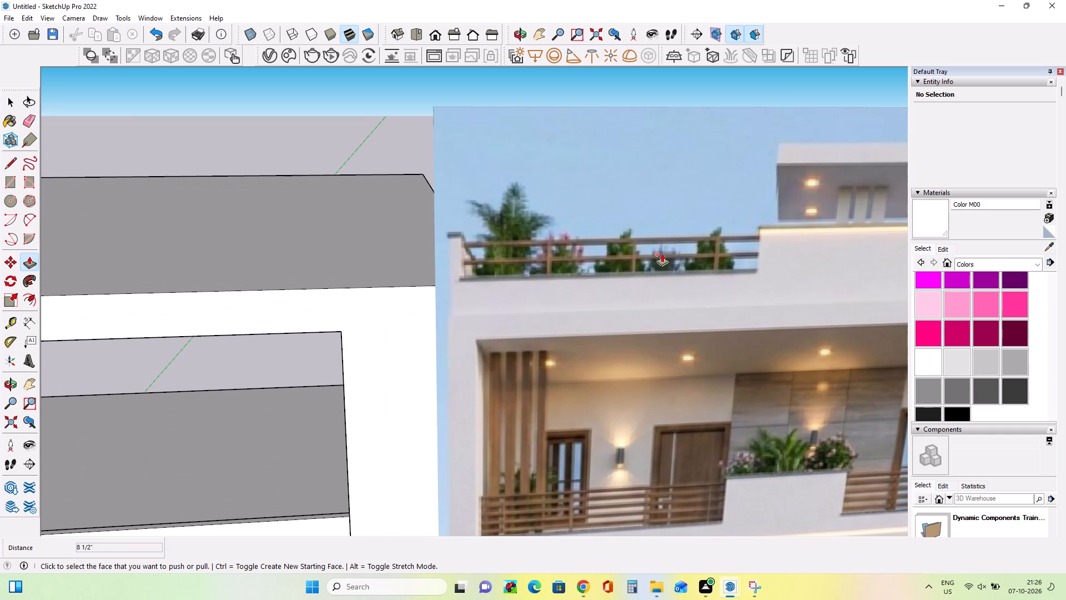
pyautogui.scroll(-8, 662, 253)
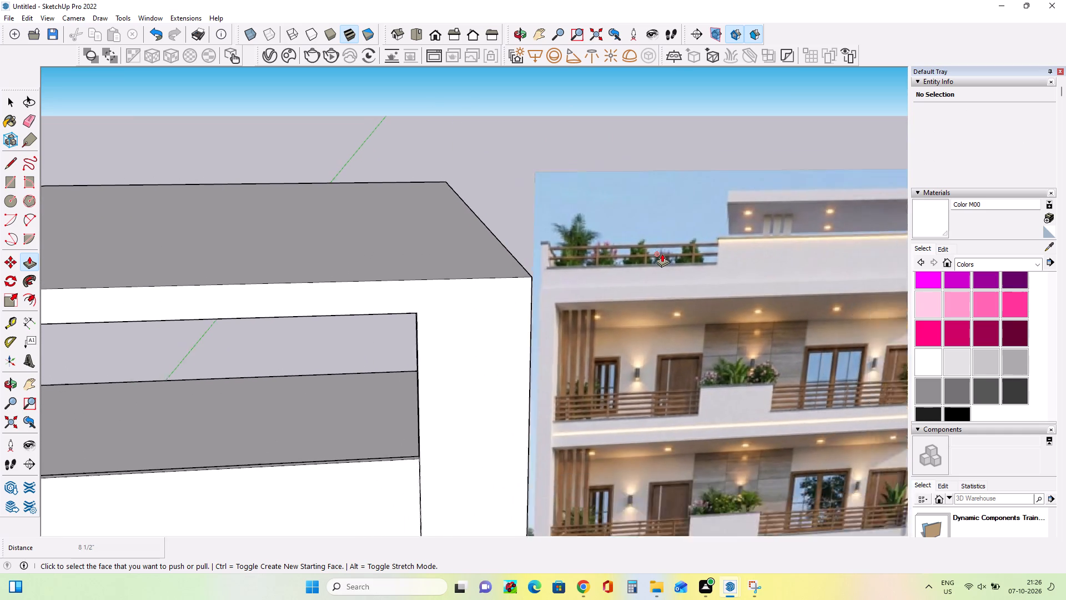
pyautogui.scroll(-14, 662, 253)
pyautogui.scroll(-5, 584, 322)
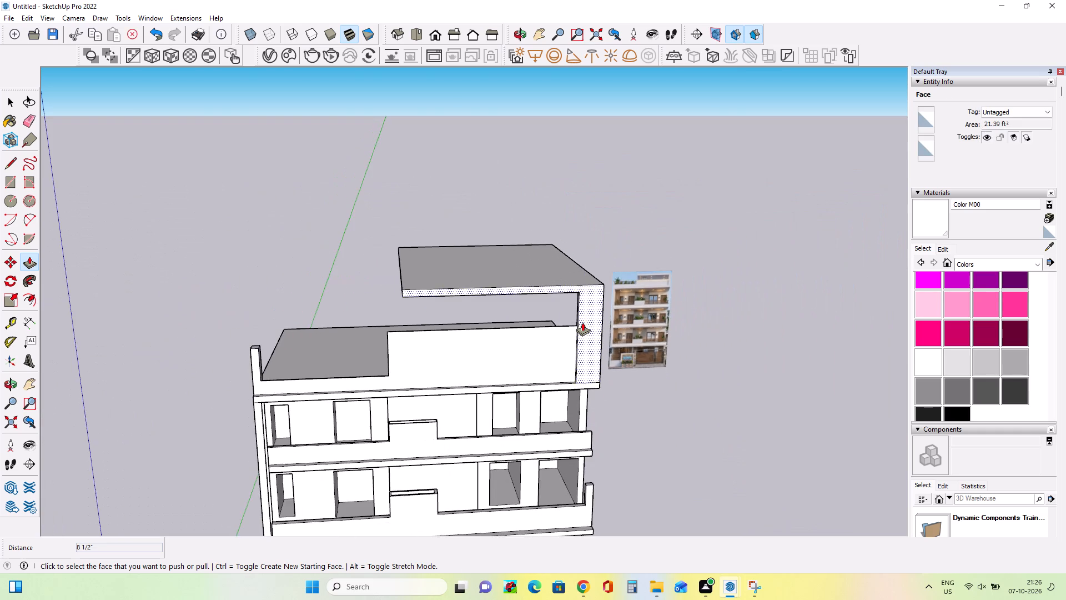
pyautogui.scroll(-3, 578, 324)
# Paint the central wall panels of the two upper storeys with the Wood Lumber ButtJoined material.
pyautogui.moveTo(568, 383); pyautogui.dragTo(469, 330, button='middle')
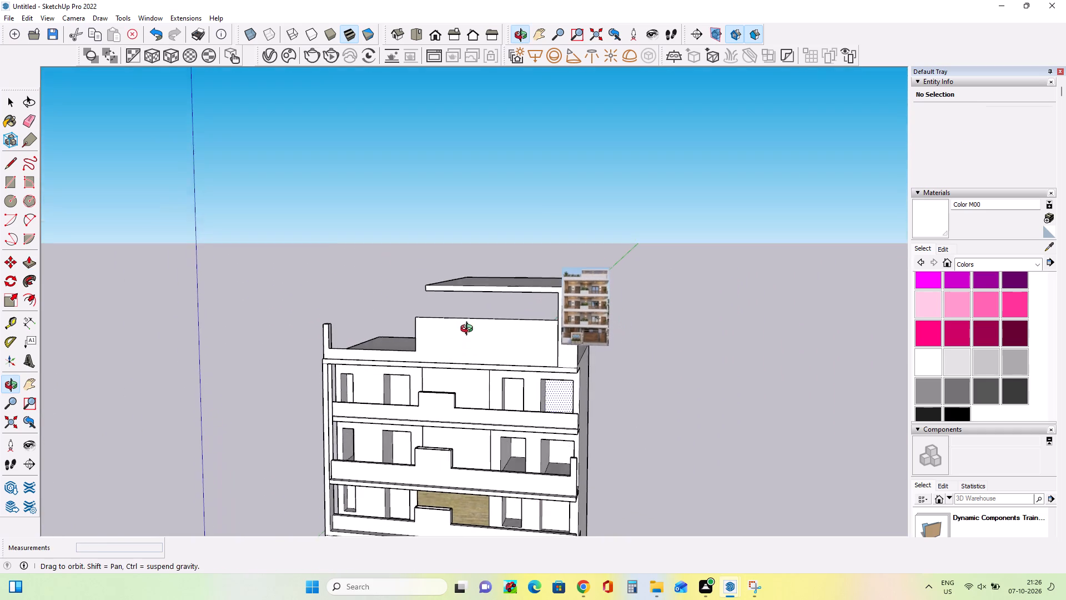
pyautogui.moveTo(469, 330); pyautogui.dragTo(469, 329, button='middle')
pyautogui.click(31, 382)
pyautogui.moveTo(284, 392); pyautogui.dragTo(261, 273)
pyautogui.moveTo(369, 381); pyautogui.dragTo(430, 388, button='middle')
pyautogui.scroll(3, 426, 401)
pyautogui.scroll(-7, 426, 401)
pyautogui.moveTo(439, 461); pyautogui.dragTo(434, 441)
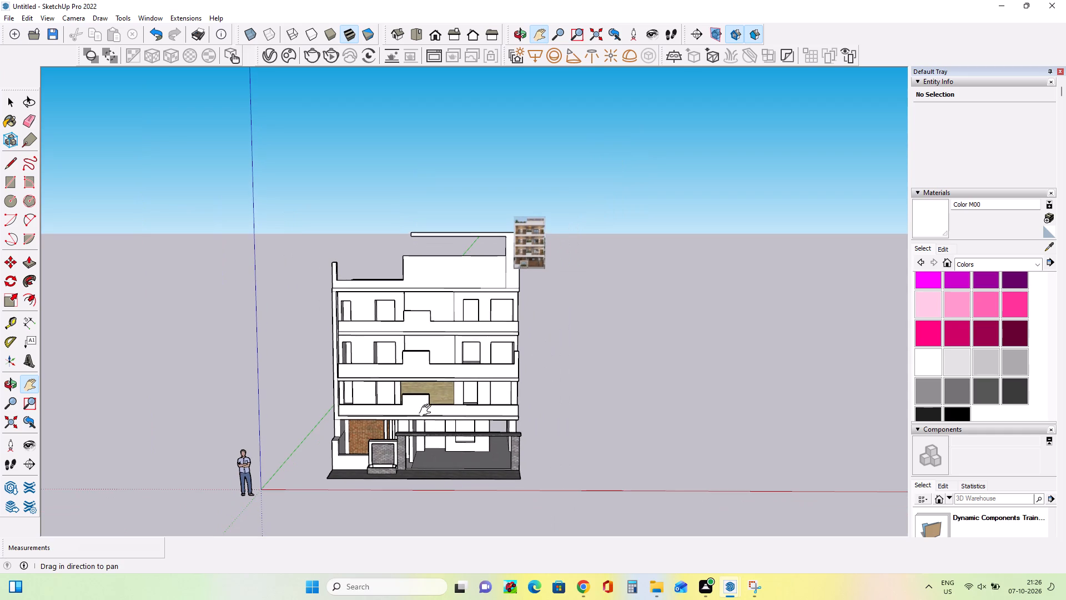
pyautogui.scroll(4, 428, 409)
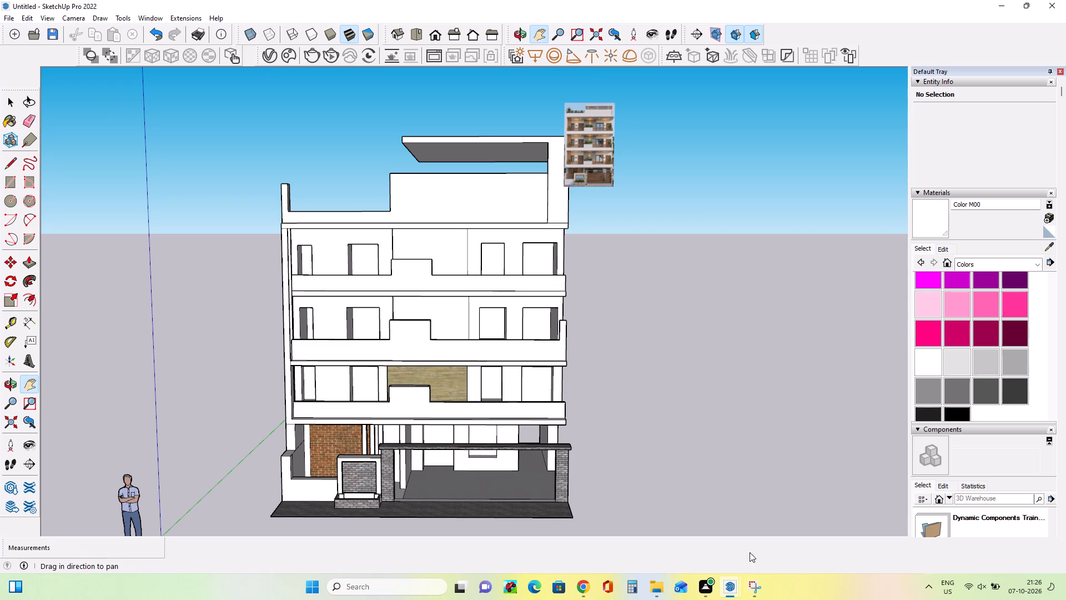
pyautogui.click(1007, 263)
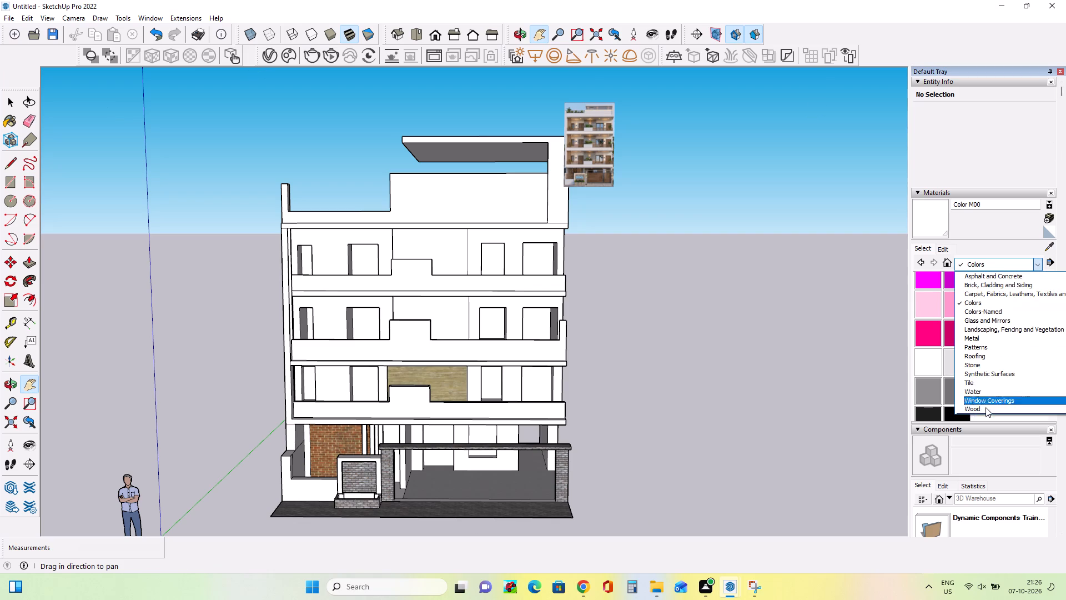
pyautogui.click(984, 411)
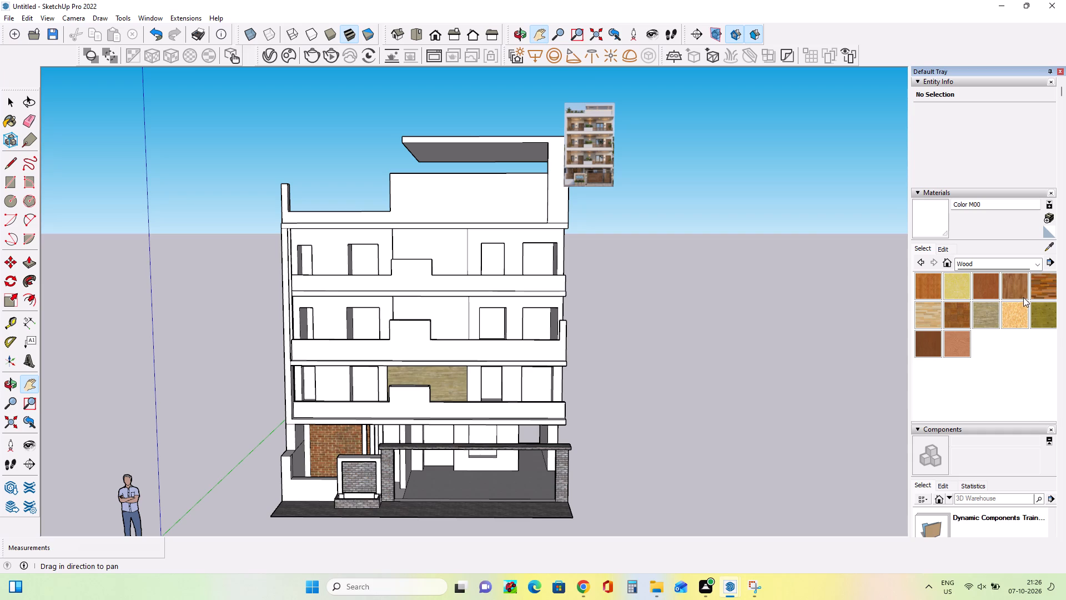
pyautogui.click(984, 315)
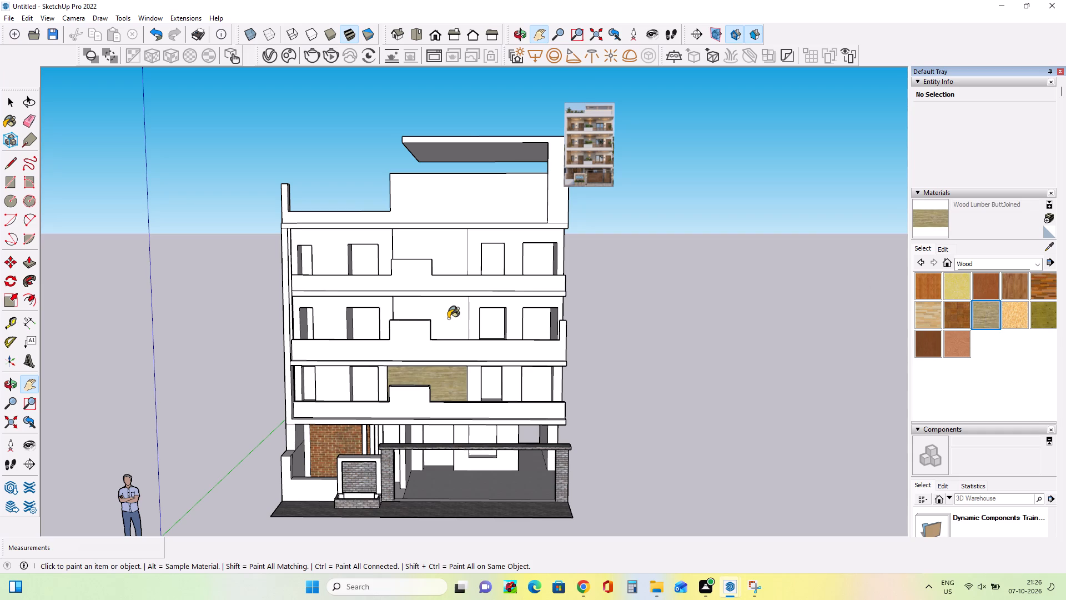
pyautogui.click(448, 318)
pyautogui.click(445, 259)
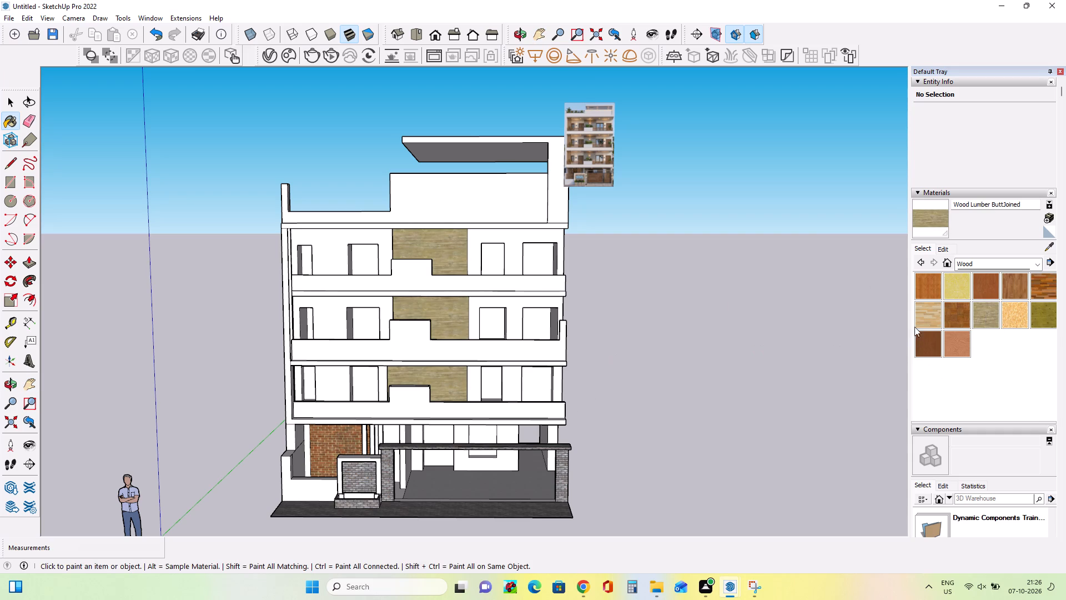
# Examine the reference image's storeys and gate level against the modelled facade from the front.
pyautogui.moveTo(576, 167); pyautogui.dragTo(581, 213, button='middle')
pyautogui.scroll(14, 588, 184)
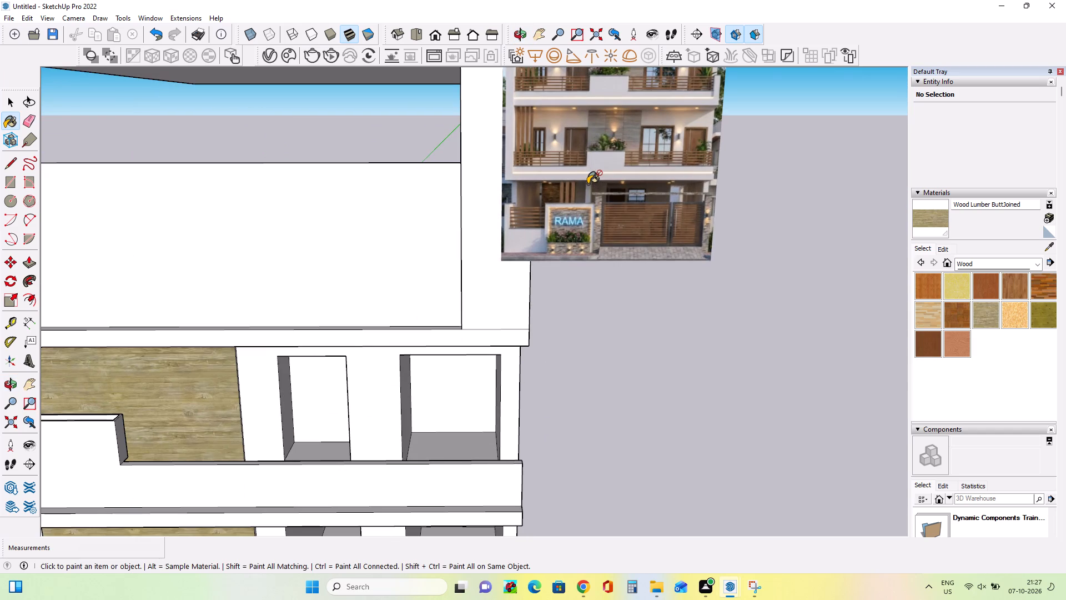
pyautogui.scroll(-11, 589, 183)
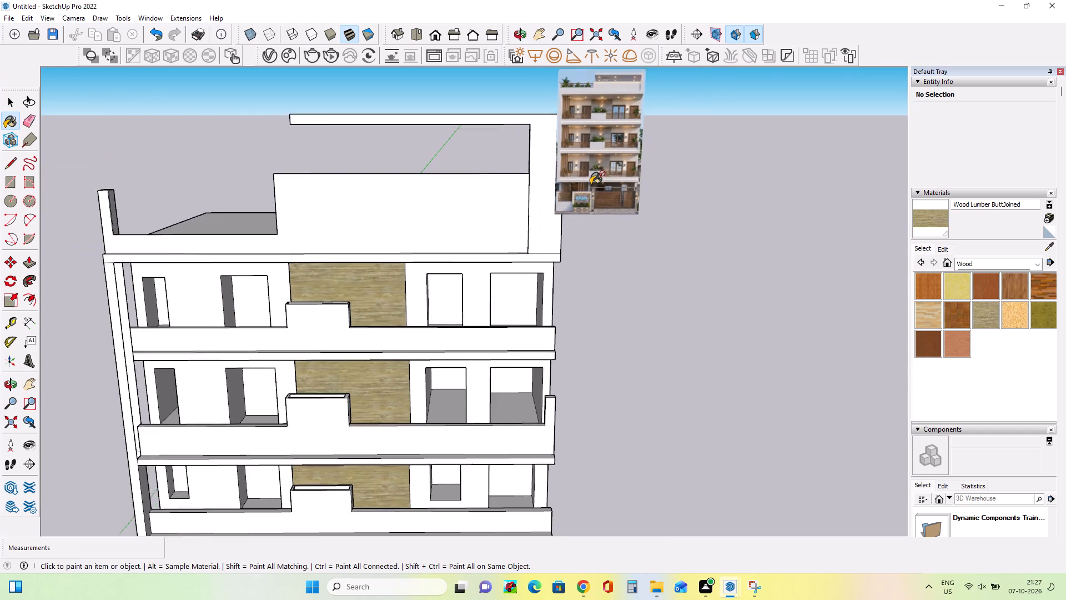
pyautogui.scroll(-2, 592, 184)
pyautogui.scroll(9, 600, 152)
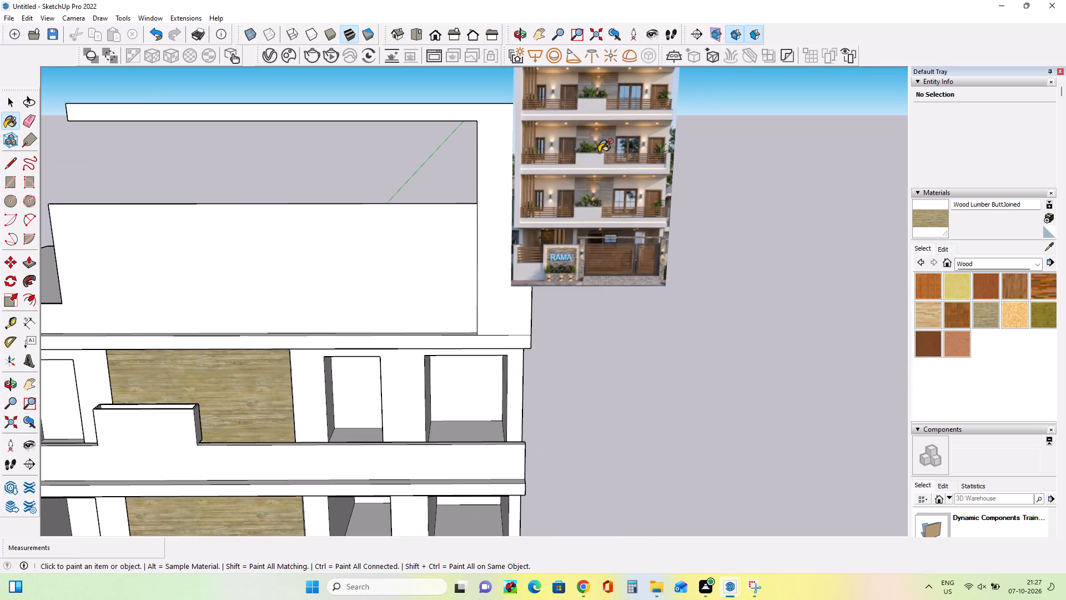
pyautogui.scroll(-9, 600, 152)
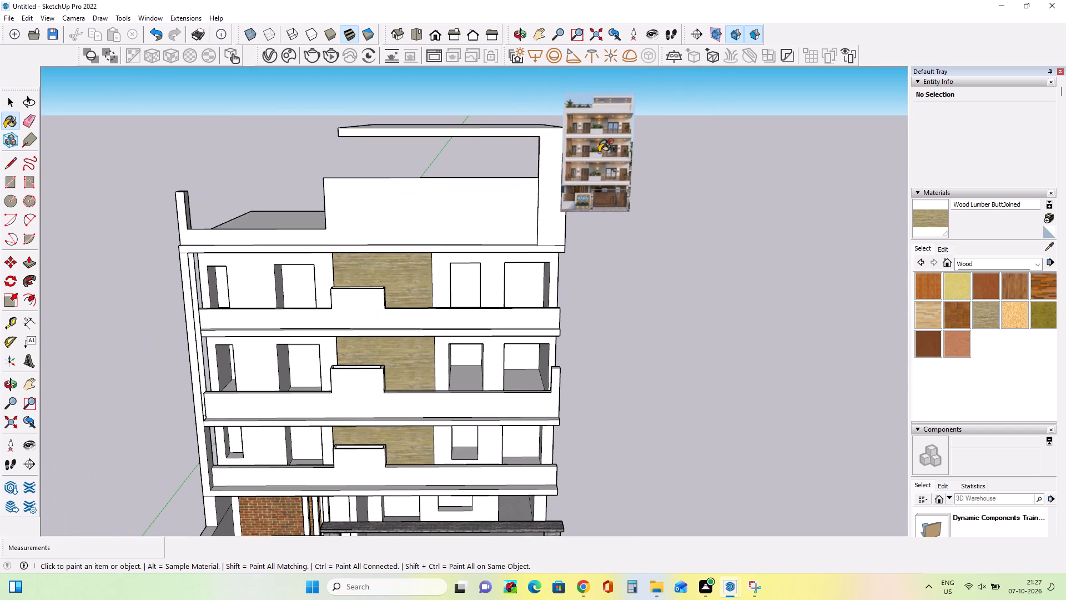
pyautogui.moveTo(600, 152); pyautogui.dragTo(607, 168, button='middle')
pyautogui.scroll(-10, 545, 478)
pyautogui.scroll(2, 490, 536)
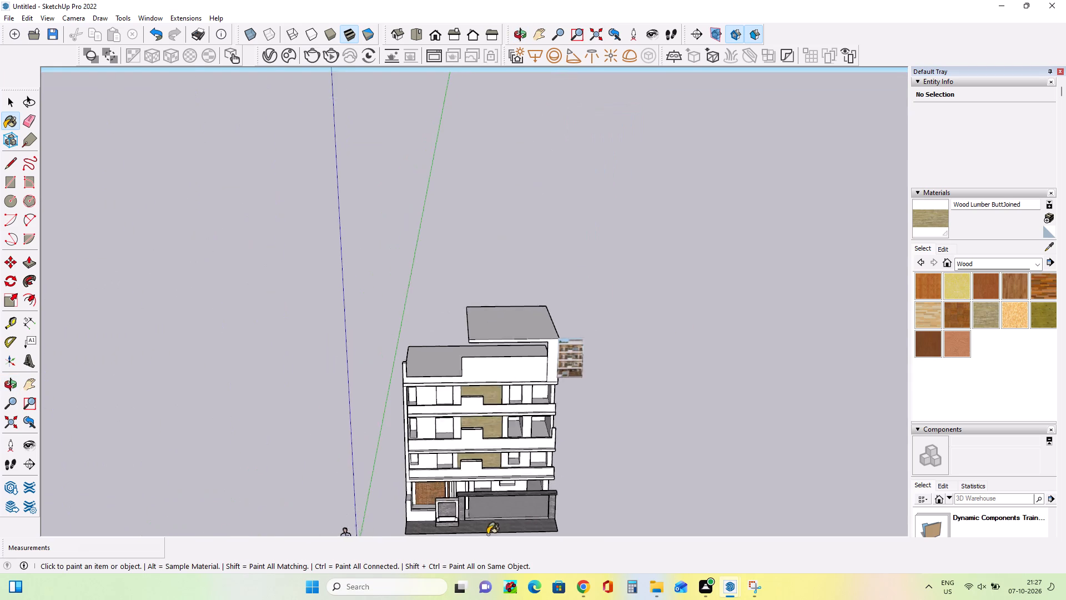
pyautogui.scroll(8, 487, 534)
pyautogui.moveTo(476, 502); pyautogui.dragTo(465, 474, button='middle')
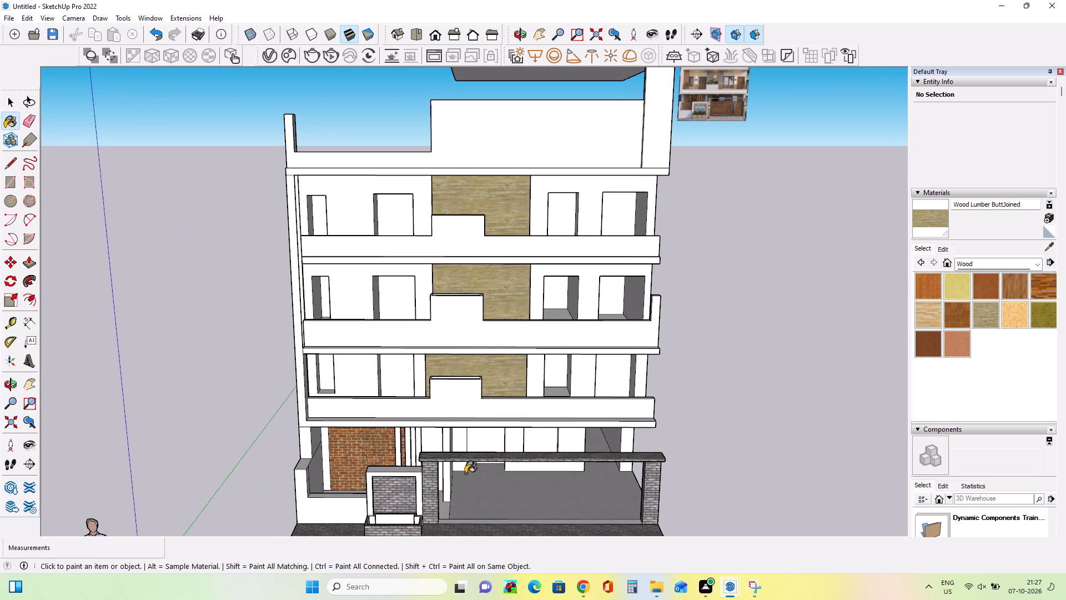
pyautogui.scroll(-6, 535, 435)
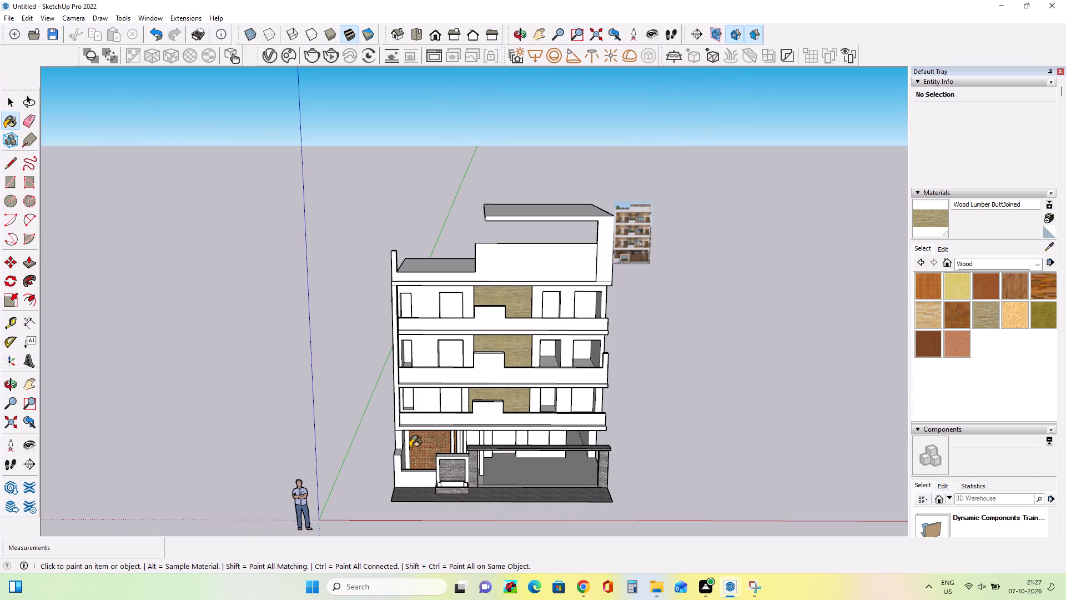
pyautogui.click(33, 389)
pyautogui.moveTo(497, 348); pyautogui.dragTo(477, 311)
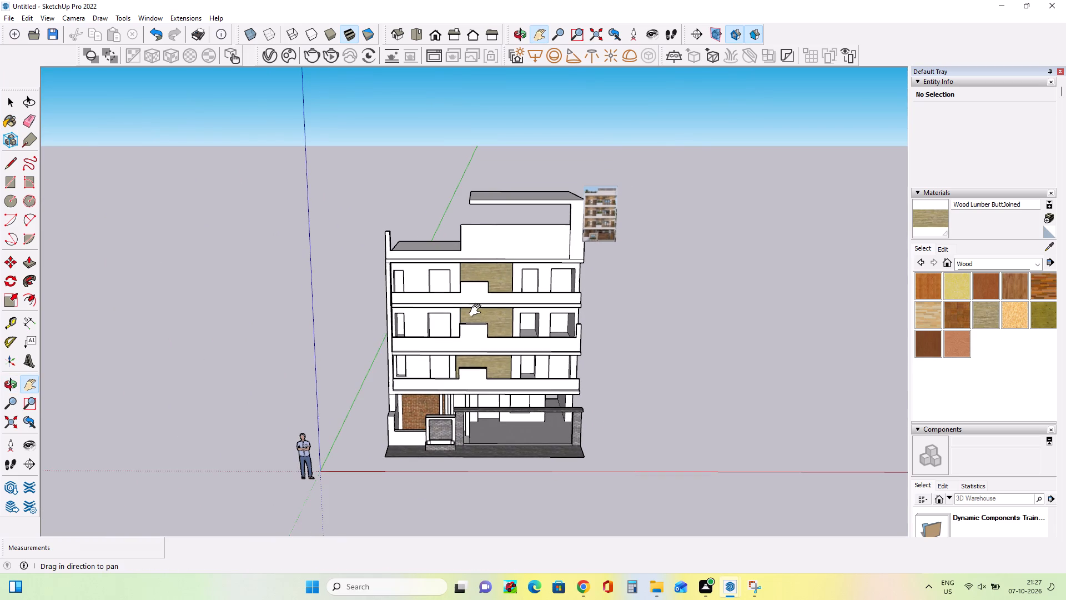
pyautogui.scroll(5, 540, 433)
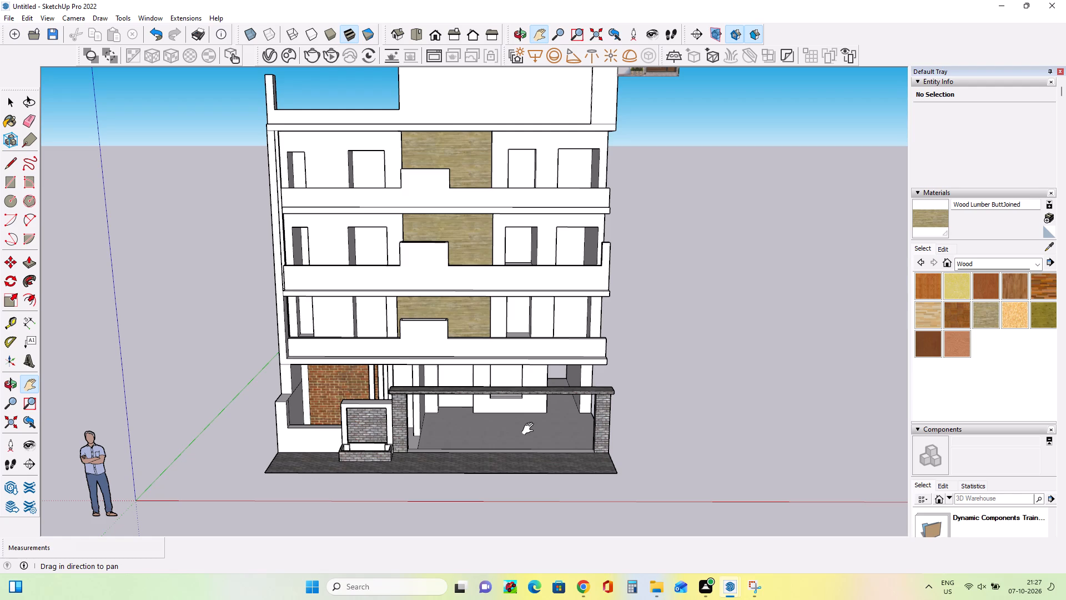
pyautogui.moveTo(418, 400); pyautogui.dragTo(566, 400, button='middle')
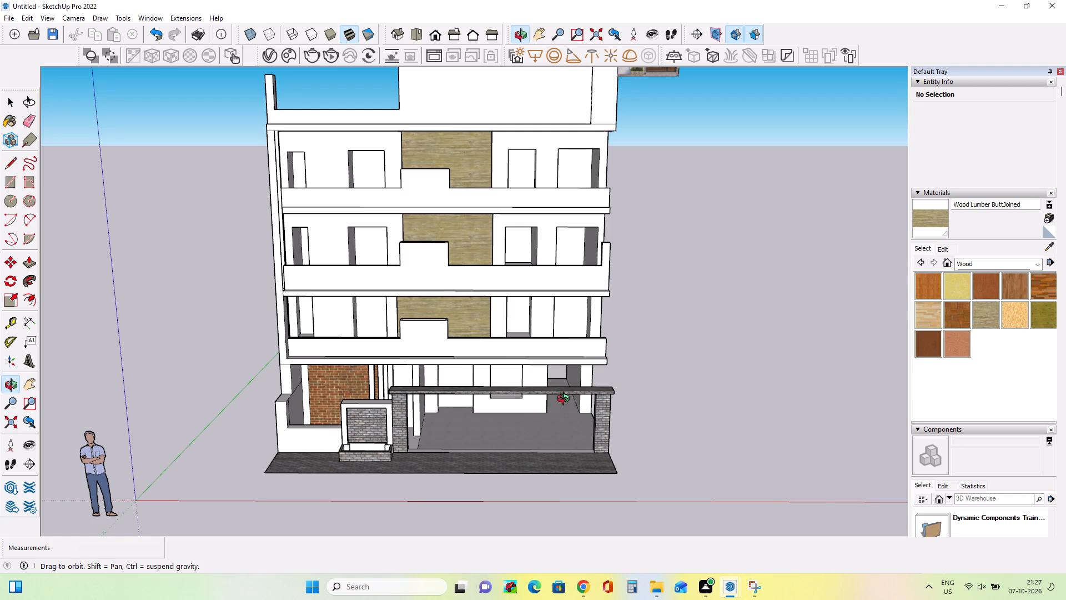
pyautogui.moveTo(566, 400); pyautogui.dragTo(575, 398, button='middle')
pyautogui.moveTo(575, 365); pyautogui.dragTo(446, 371, button='middle')
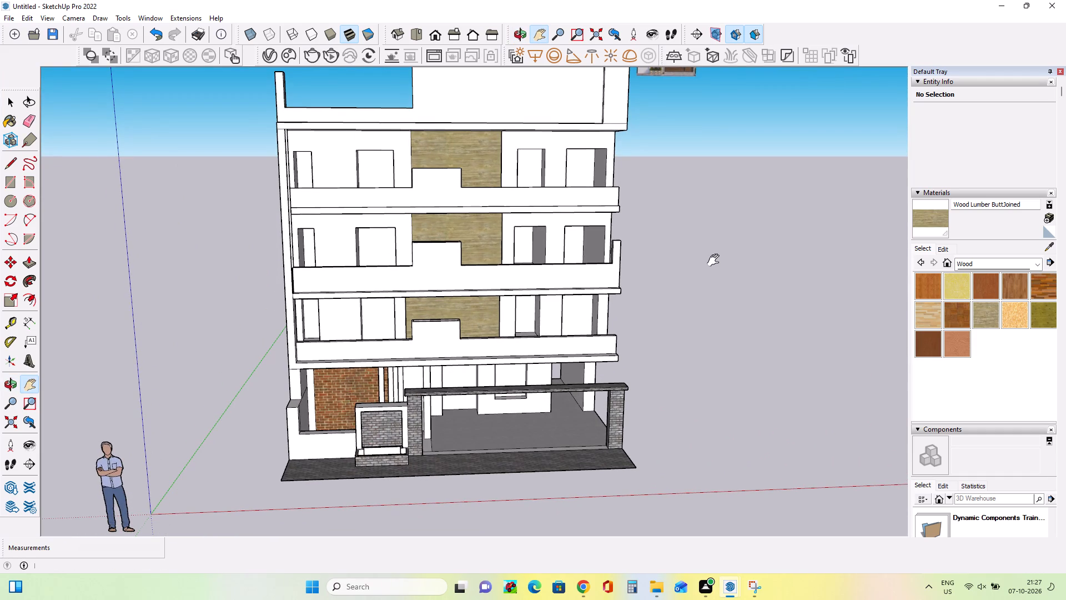
pyautogui.scroll(-4, 712, 276)
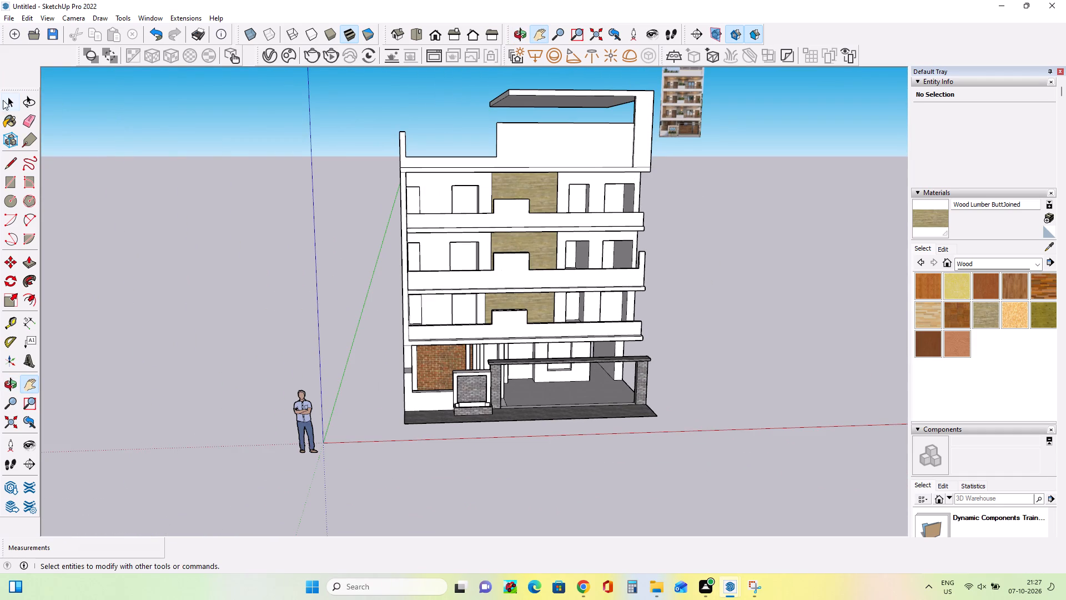
# Move the reference image down about 20' 11 1/2" so it stands beside the building's lower storeys.
pyautogui.click(8, 105)
pyautogui.click(691, 101)
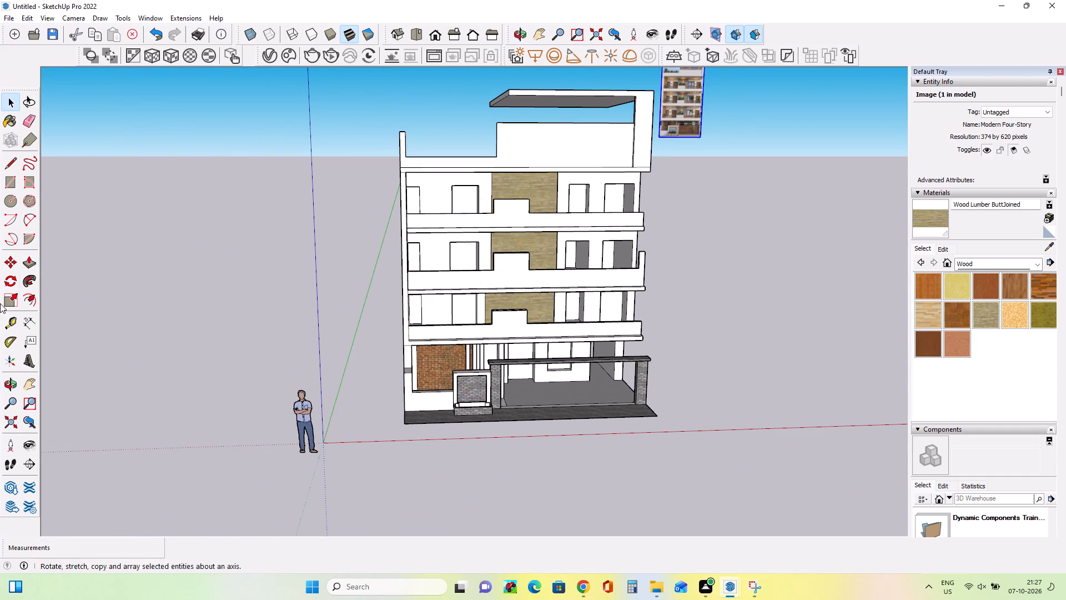
pyautogui.click(6, 256)
pyautogui.click(703, 137)
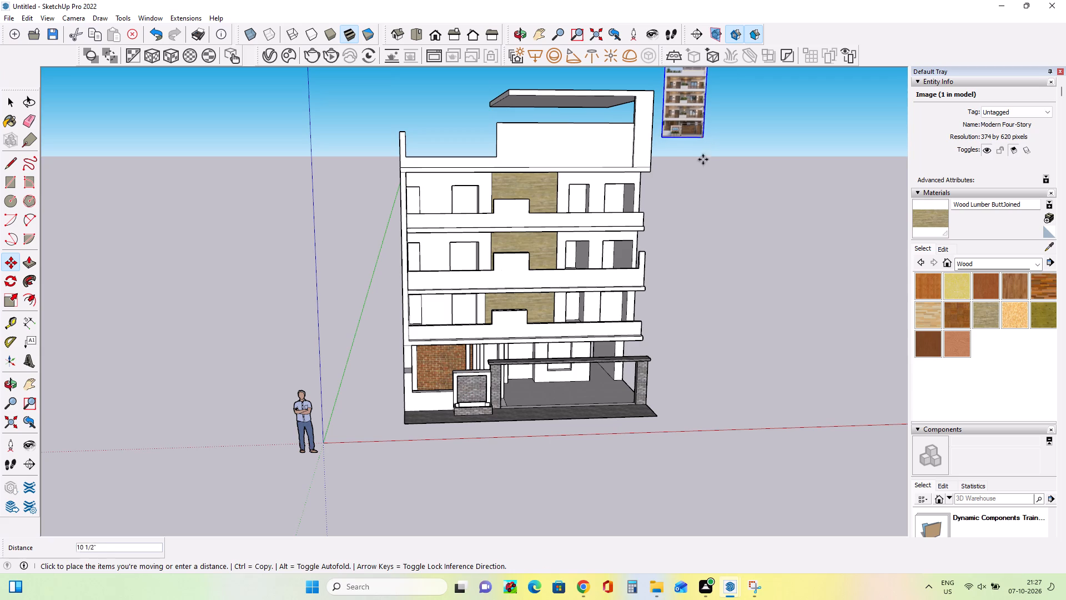
pyautogui.click(728, 342)
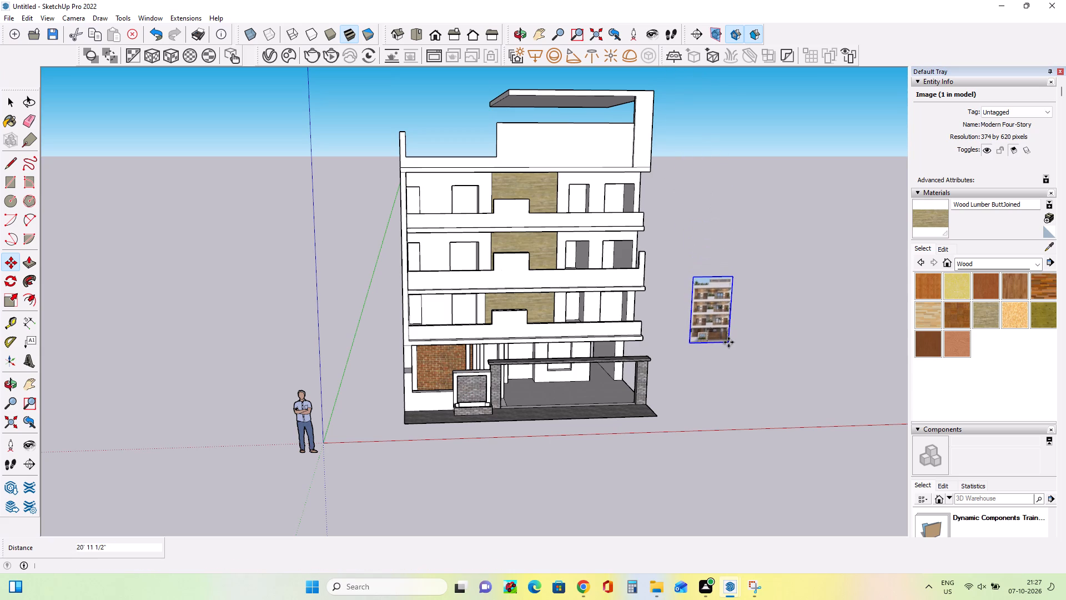
# Examine the reference image's balconies, railings, planters and entrance wall for remaining facade details.
pyautogui.scroll(3, 658, 279)
pyautogui.scroll(12, 742, 337)
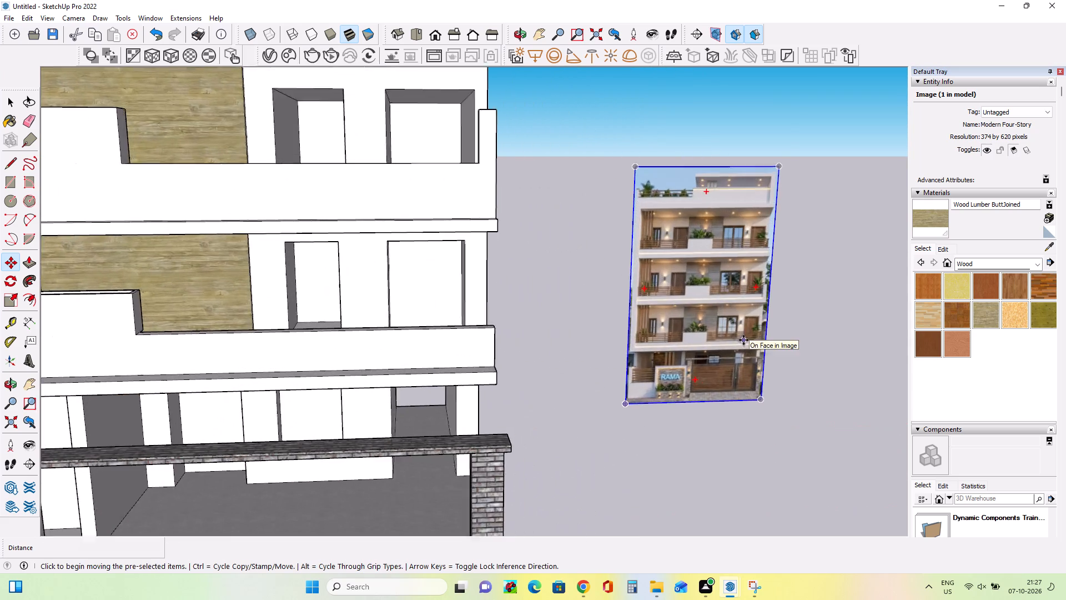
pyautogui.scroll(3, 743, 340)
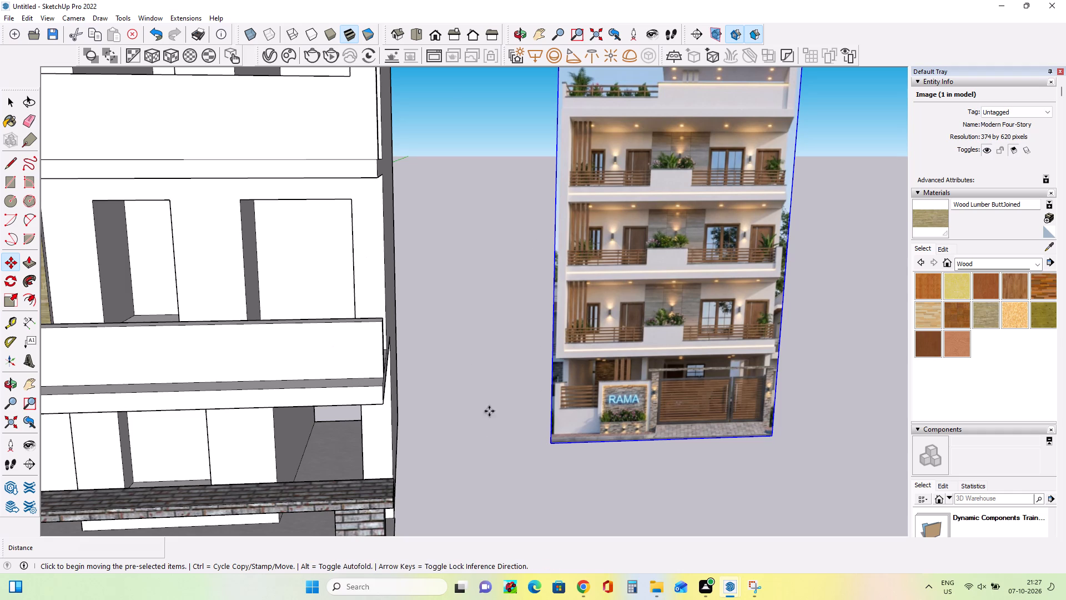
pyautogui.scroll(6, 592, 358)
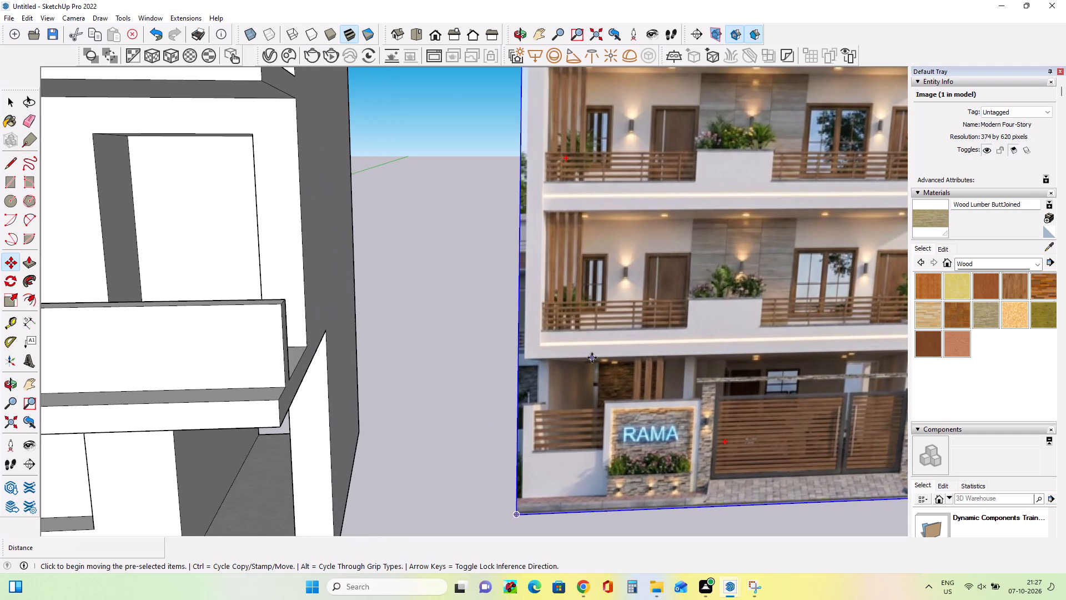
pyautogui.scroll(-1, 592, 358)
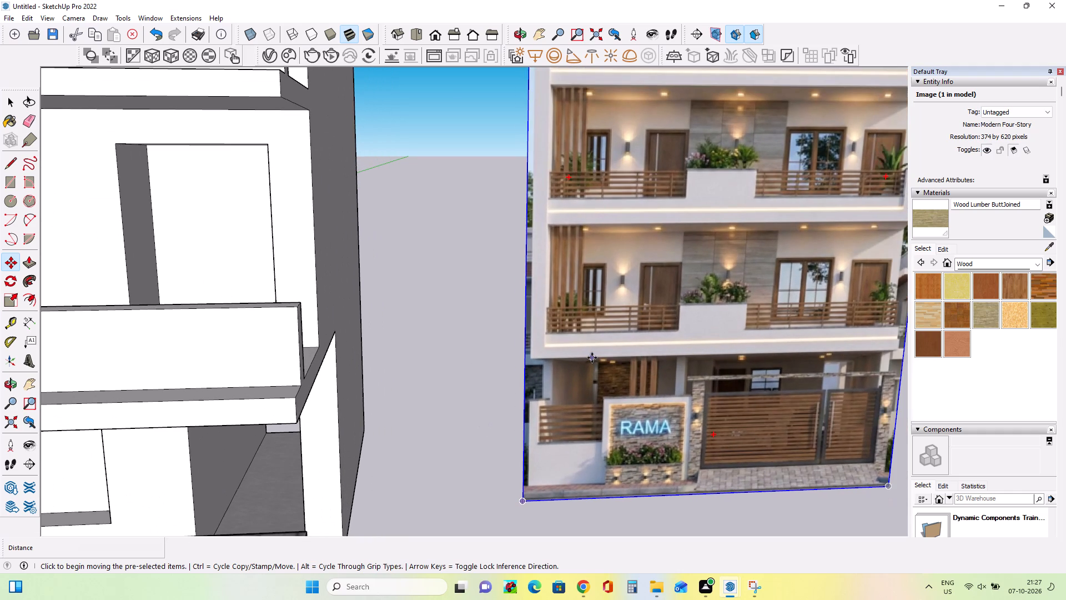
pyautogui.scroll(-2, 592, 358)
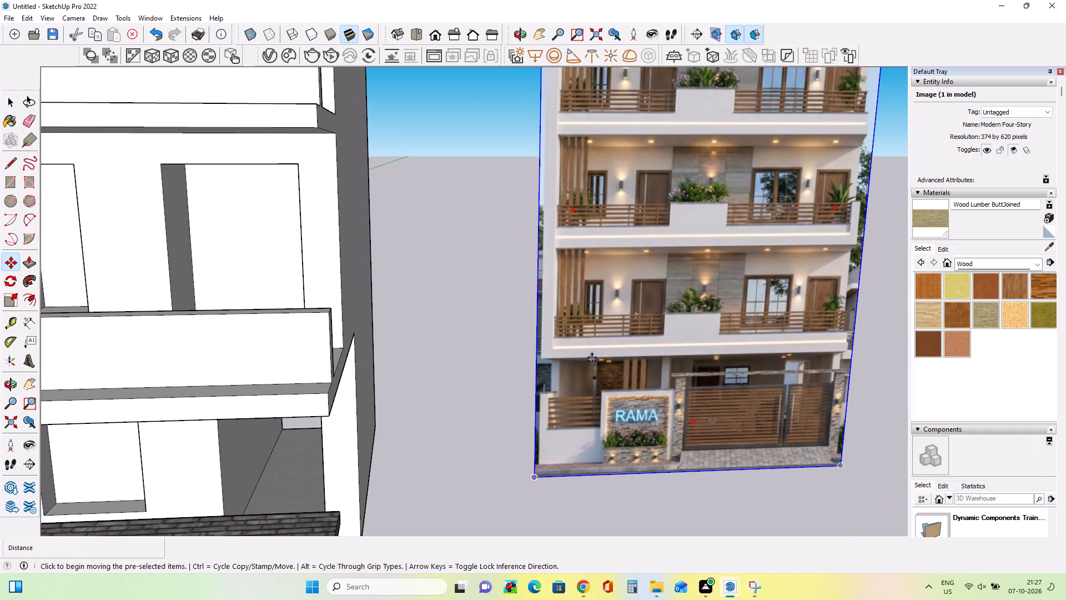
pyautogui.scroll(-13, 592, 358)
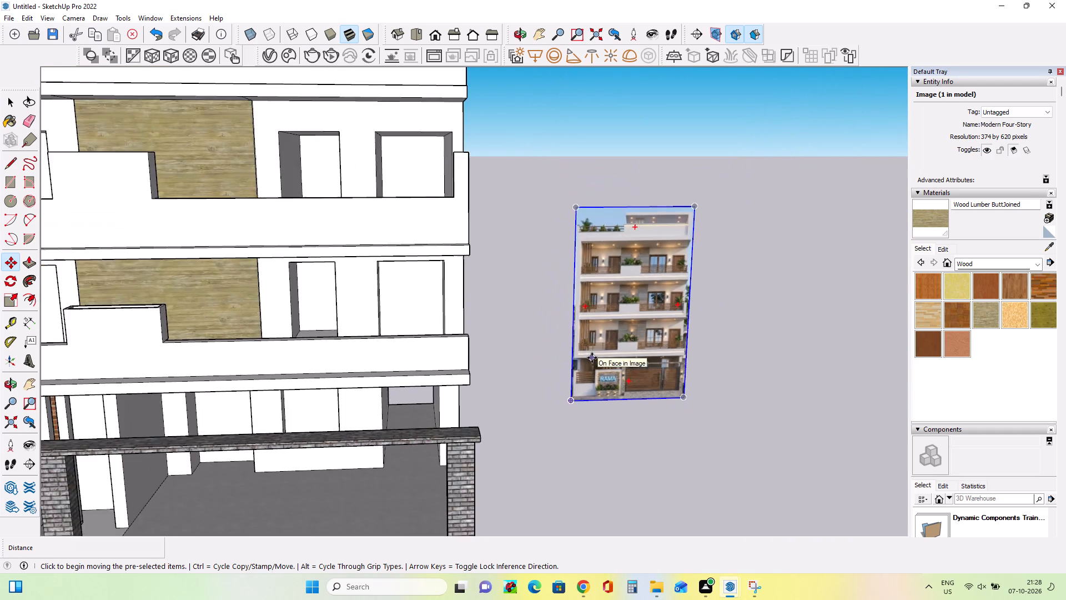
pyautogui.scroll(-11, 592, 358)
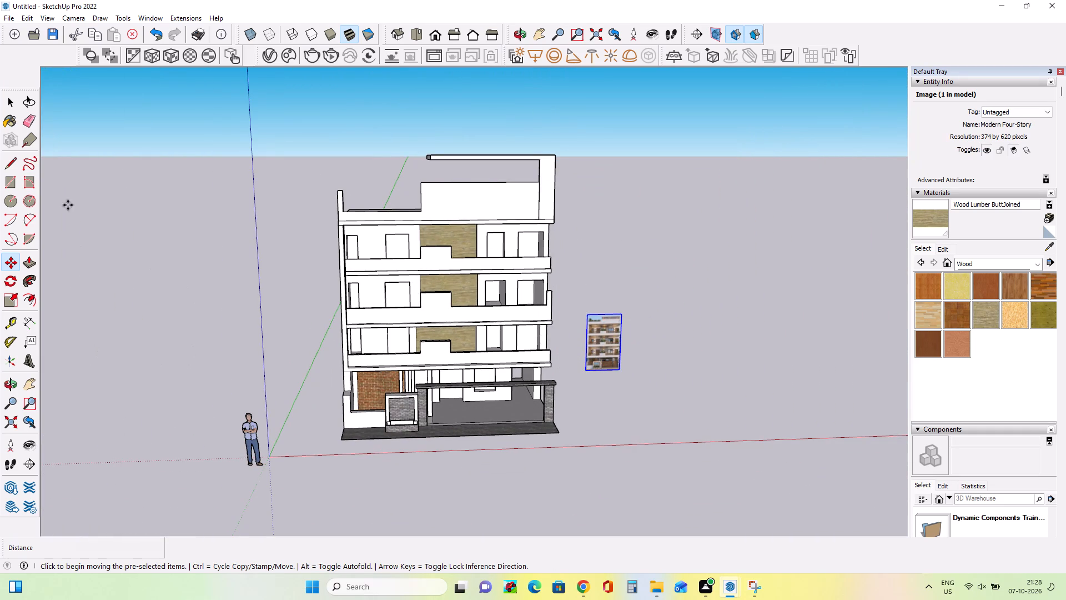
# Import the potted plant model from the Downloads folder.
pyautogui.click(4, 14)
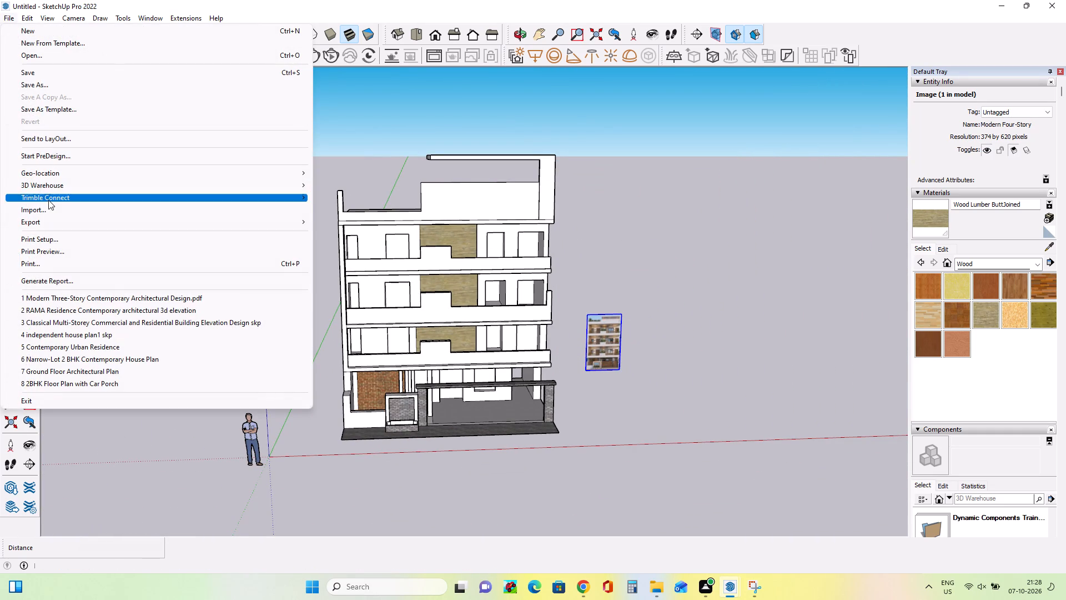
pyautogui.click(56, 206)
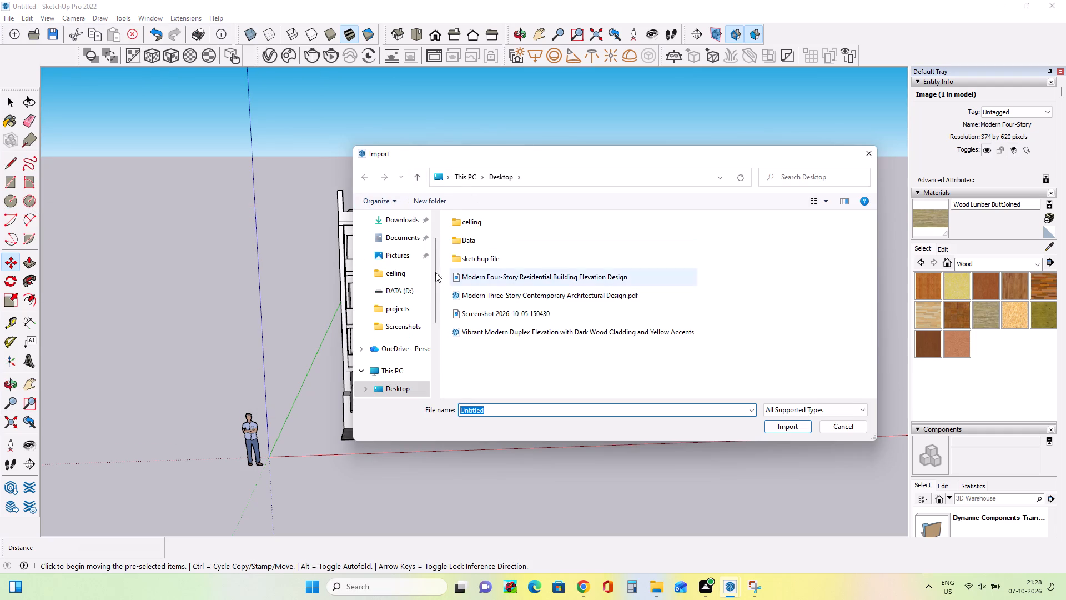
pyautogui.scroll(-3, 413, 360)
pyautogui.click(410, 366)
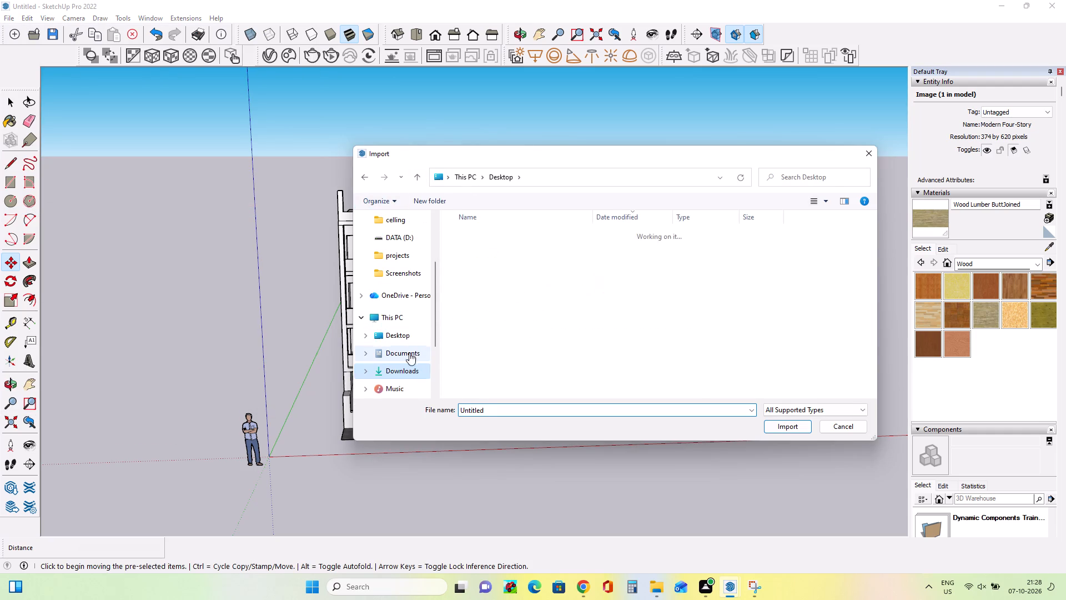
pyautogui.click(486, 252)
pyautogui.click(780, 428)
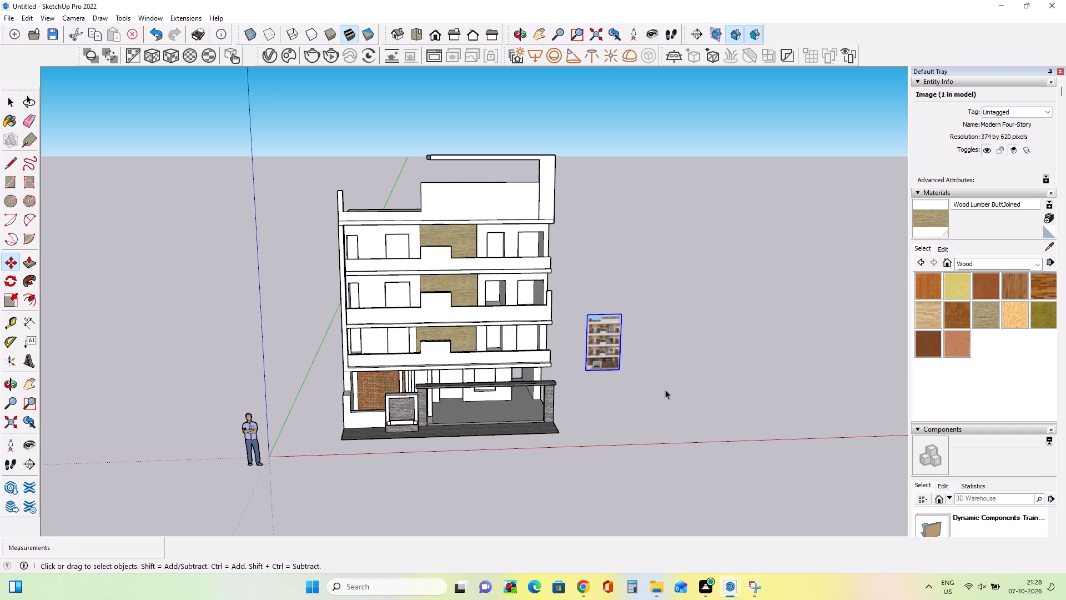
# Place the potted plant at the outer corner of the middle balcony, at the end opposite the parapet's raised post.
pyautogui.scroll(8, 605, 376)
pyautogui.click(623, 323)
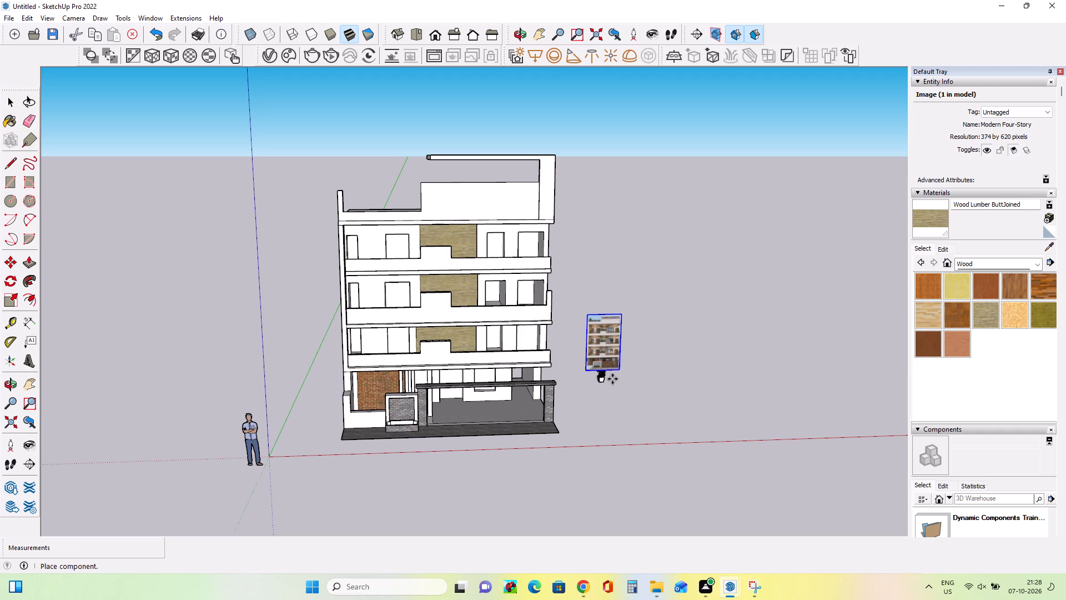
pyautogui.scroll(13, 604, 358)
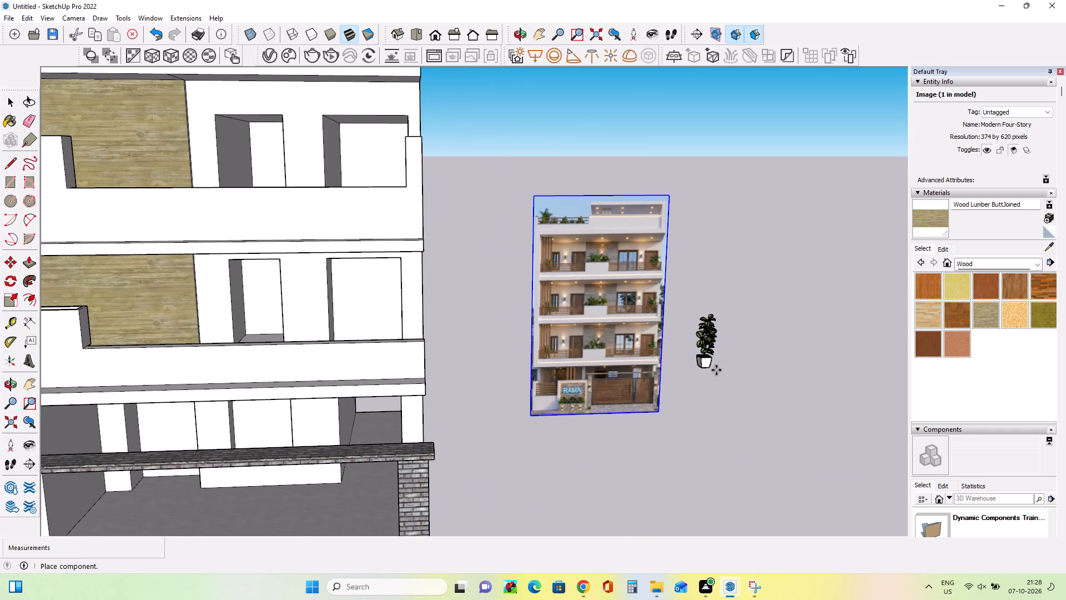
pyautogui.scroll(-7, 745, 368)
pyautogui.moveTo(251, 274); pyautogui.dragTo(269, 420, button='middle')
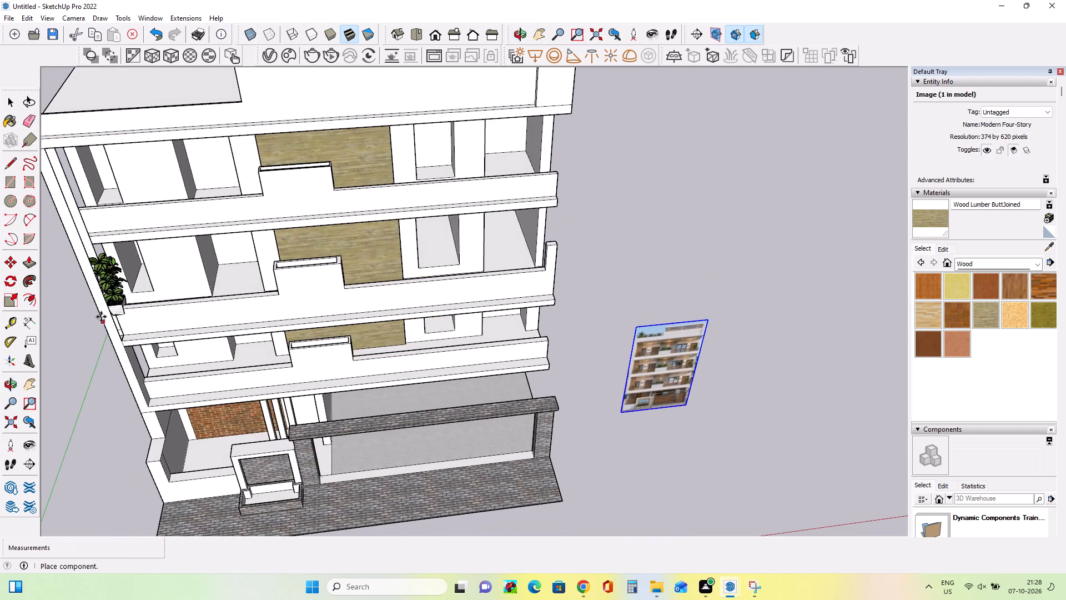
pyautogui.moveTo(179, 313); pyautogui.dragTo(194, 403, button='middle')
pyautogui.scroll(5, 134, 365)
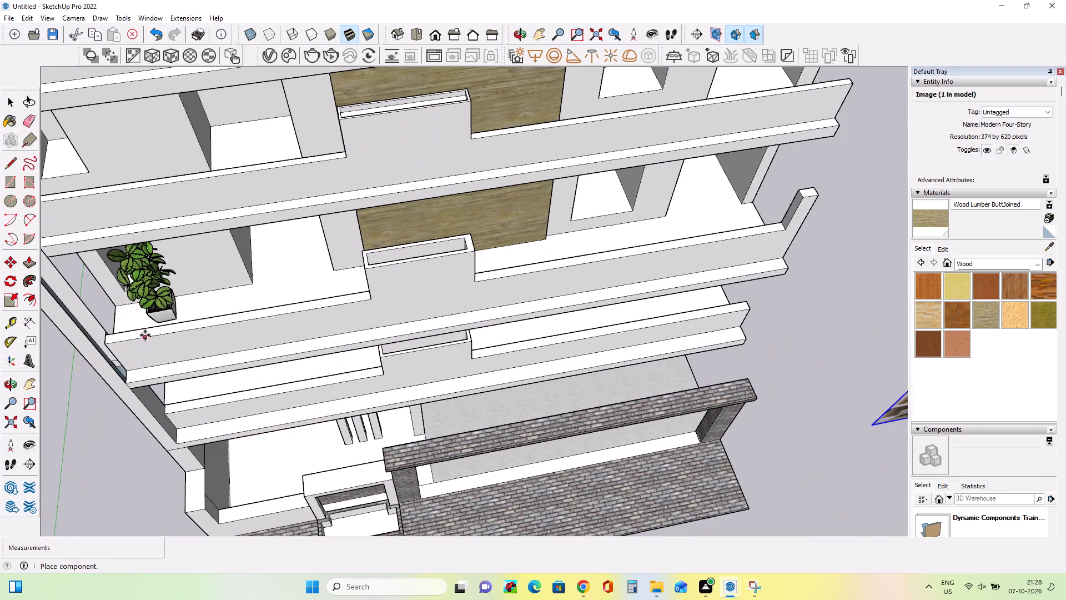
pyautogui.click(109, 346)
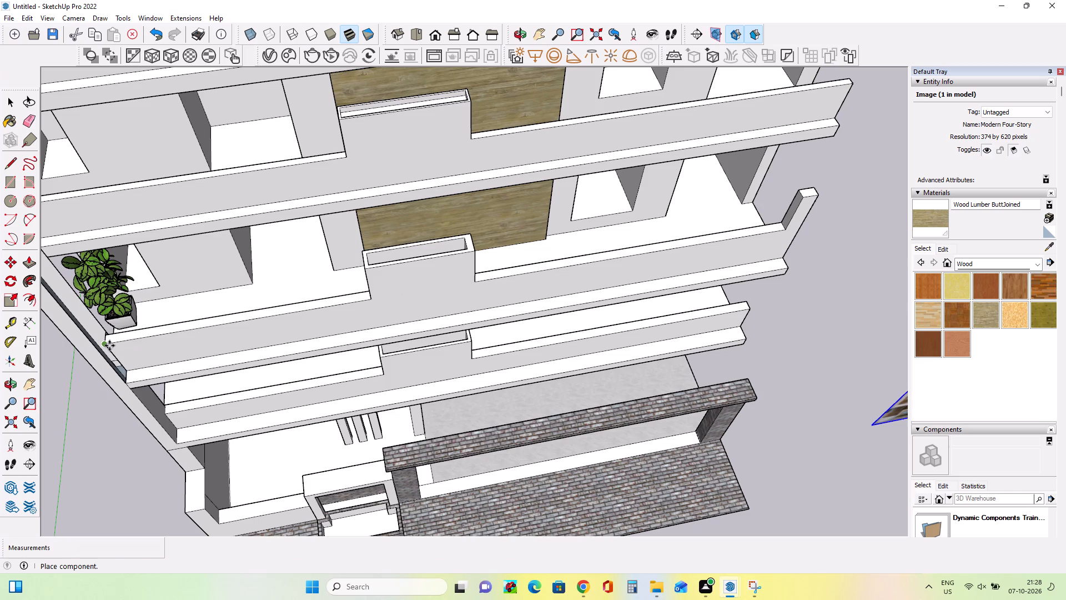
# Lower the potted plant about 2' 5 3/4" behind the middle balcony's parapet.
pyautogui.moveTo(167, 339); pyautogui.dragTo(162, 211, button='middle')
pyautogui.scroll(-1, 163, 211)
pyautogui.moveTo(202, 252); pyautogui.dragTo(115, 301, button='middle')
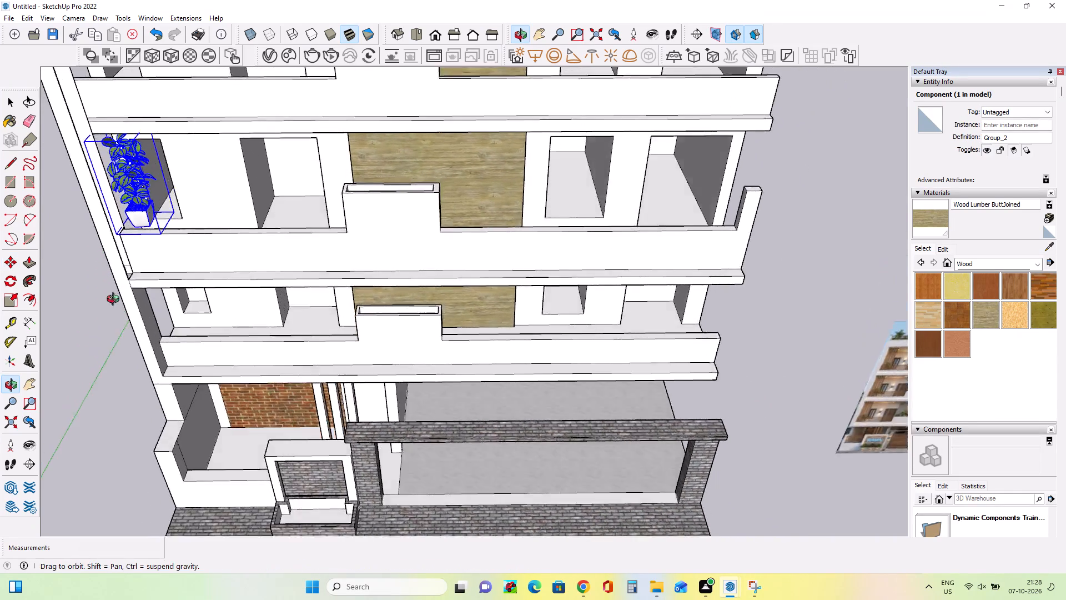
pyautogui.moveTo(115, 301); pyautogui.dragTo(18, 322, button='middle')
pyautogui.moveTo(257, 168); pyautogui.dragTo(172, 236, button='middle')
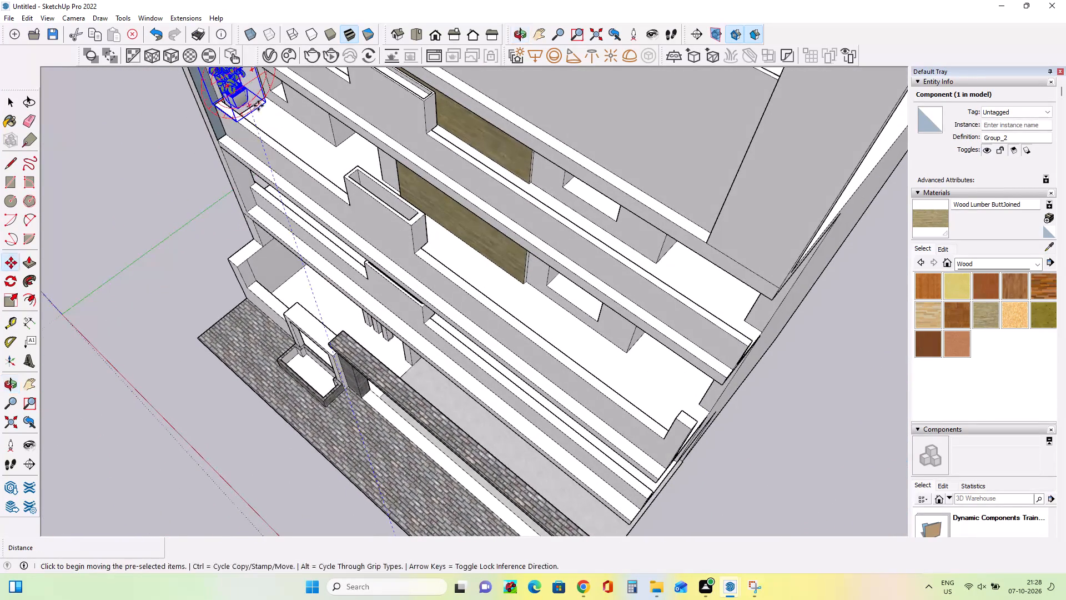
pyautogui.click(268, 103)
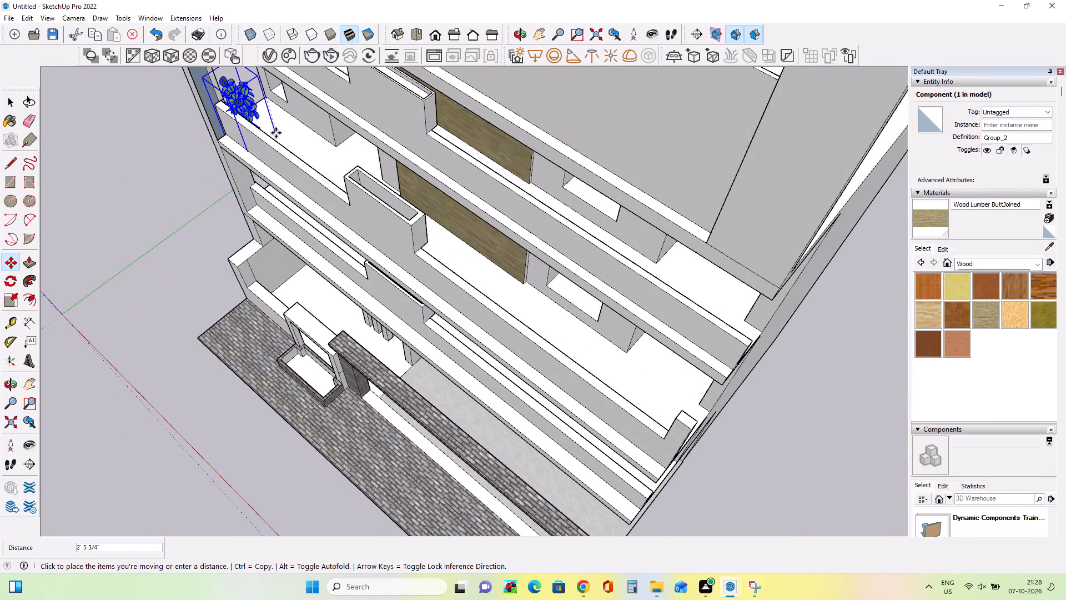
pyautogui.click(276, 133)
# Shift the potted plant about 1' 1" inward so it sits behind the middle balcony's parapet.
pyautogui.moveTo(317, 137); pyautogui.dragTo(228, 153, button='middle')
pyautogui.click(318, 86)
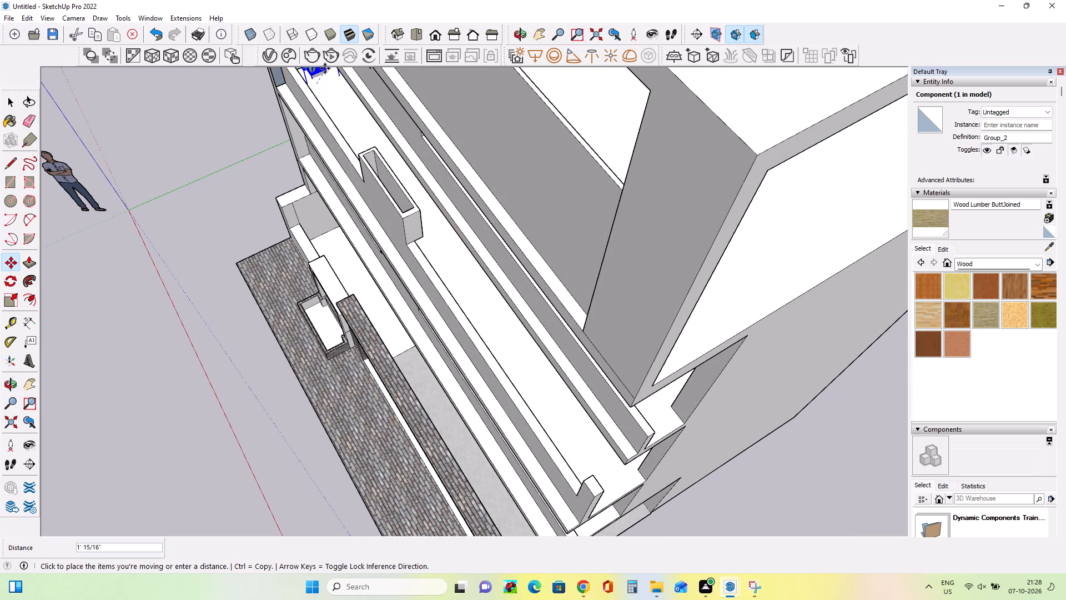
pyautogui.click(325, 68)
# Copy the middle balcony's potted plant down to the same outer corner of the lowest balcony.
pyautogui.moveTo(301, 156); pyautogui.dragTo(548, 0, button='middle')
pyautogui.moveTo(227, 232); pyautogui.dragTo(265, 187, button='middle')
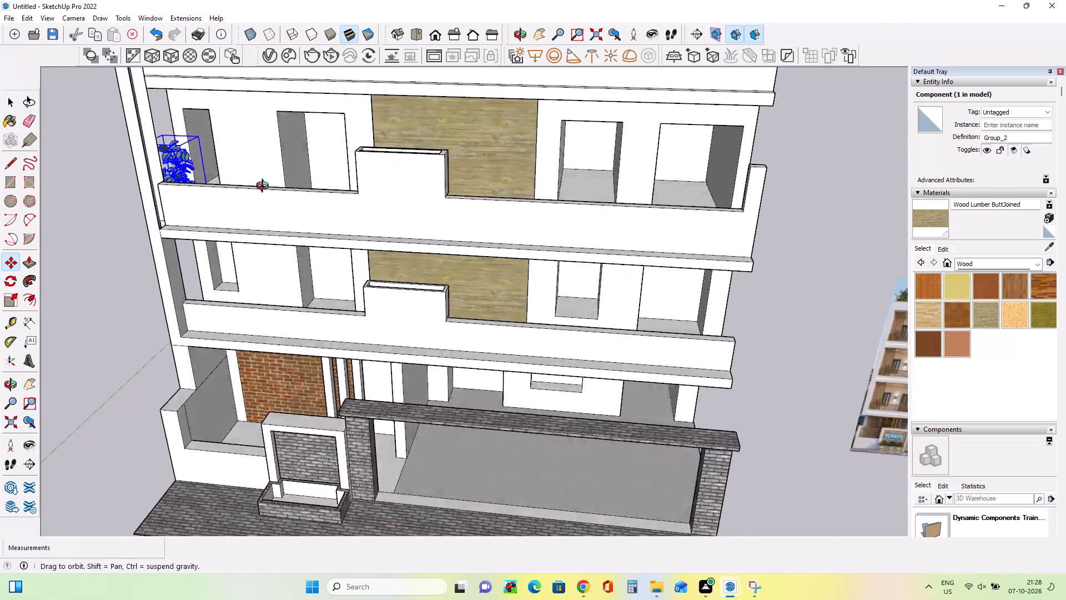
pyautogui.moveTo(265, 187); pyautogui.dragTo(348, 133, button='middle')
pyautogui.moveTo(259, 215); pyautogui.dragTo(191, 244, button='middle')
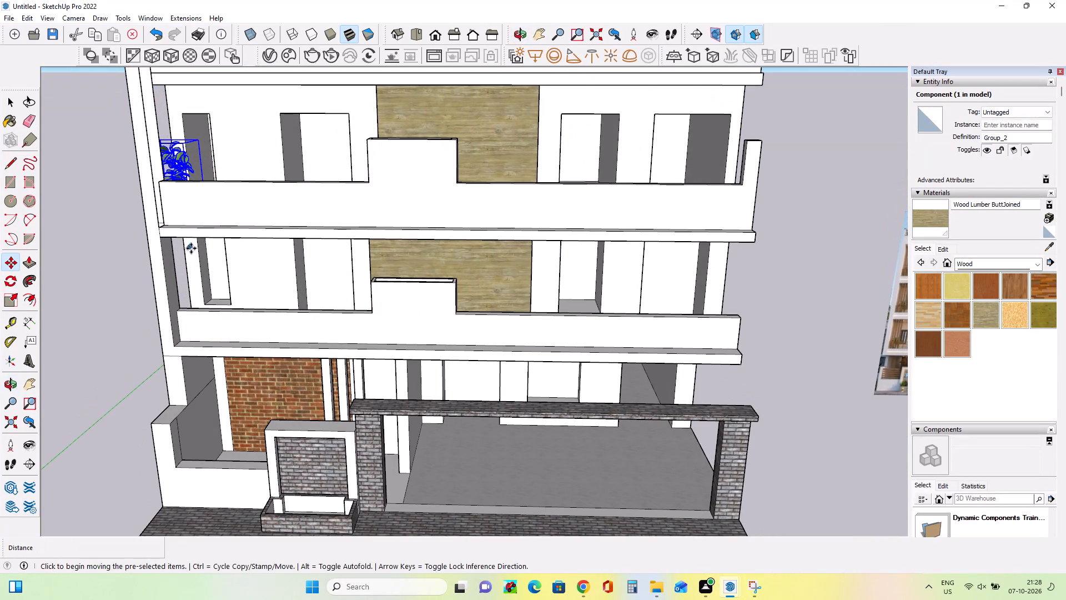
pyautogui.scroll(-1, 260, 211)
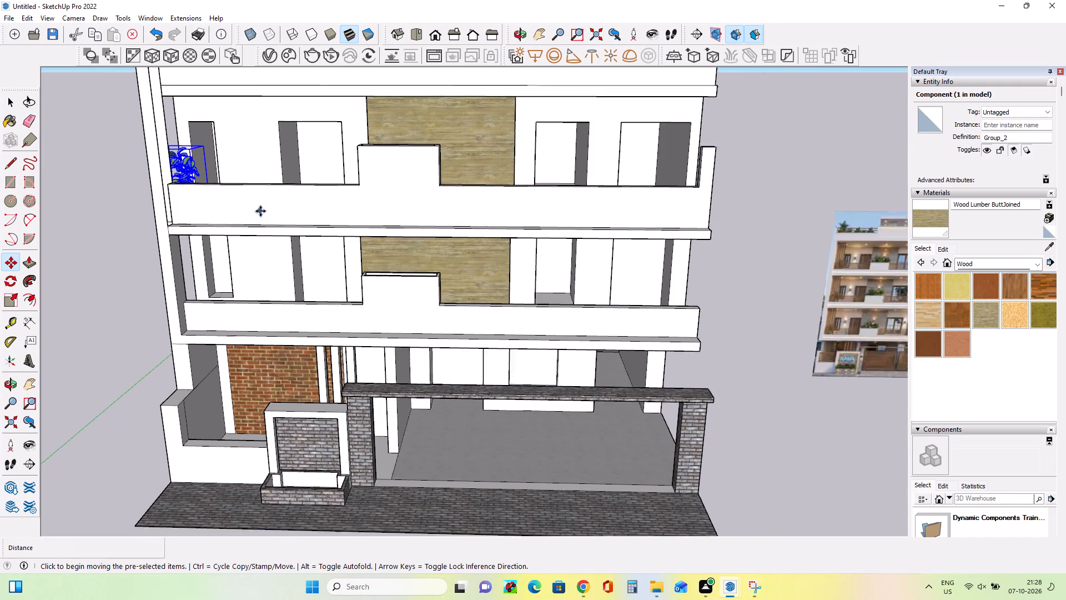
pyautogui.scroll(-7, 260, 211)
pyautogui.moveTo(284, 199); pyautogui.dragTo(205, 356, button='middle')
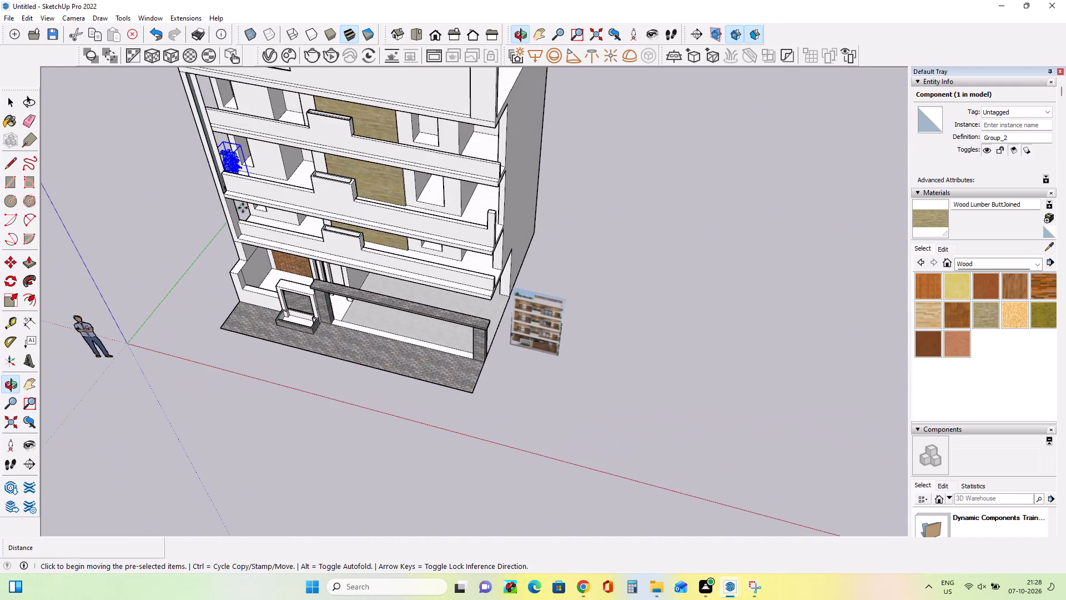
pyautogui.moveTo(259, 207); pyautogui.dragTo(263, 217, button='middle')
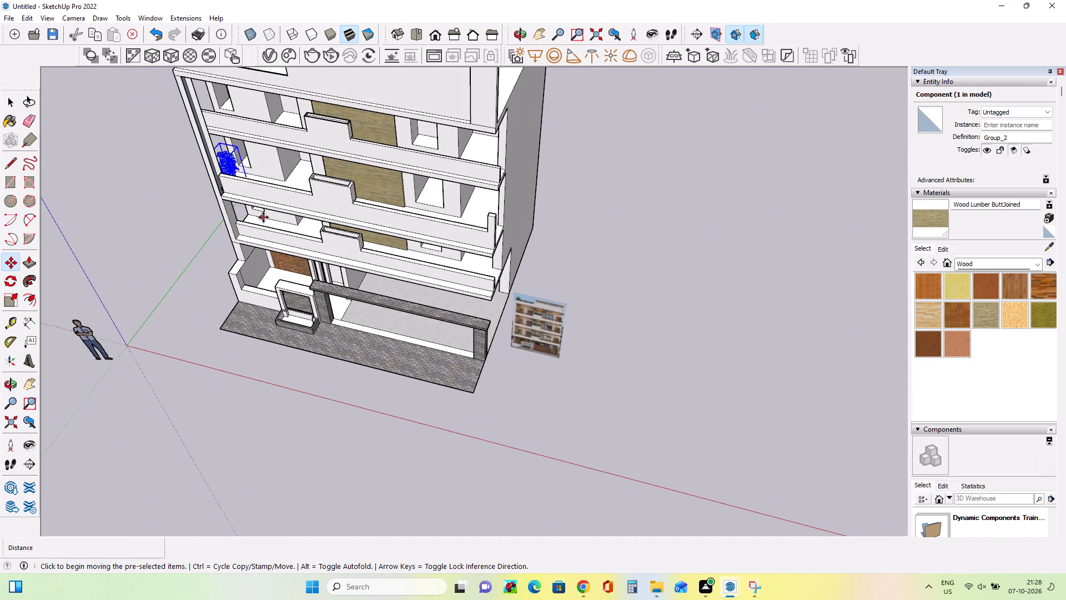
pyautogui.click(249, 177)
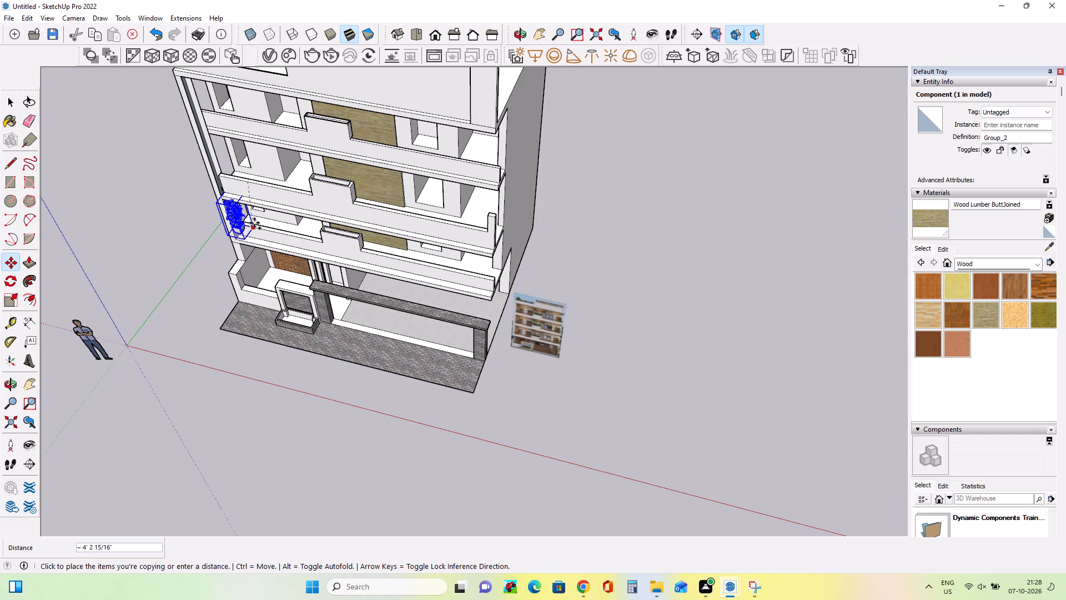
pyautogui.scroll(11, 256, 220)
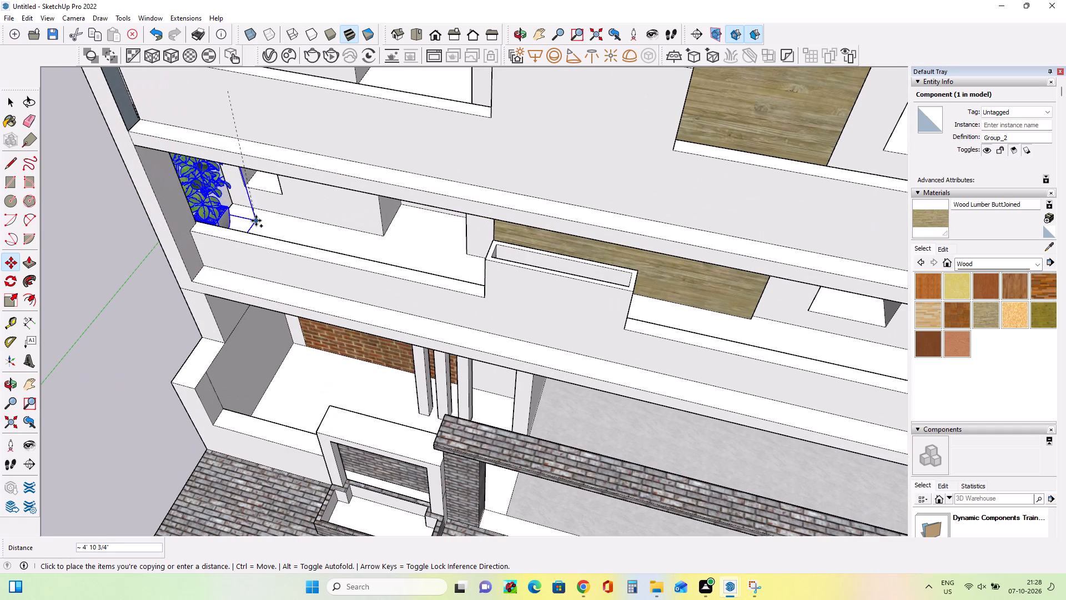
pyautogui.click(265, 225)
# Examine the reference image's balcony planters, railings and entrance wall against the modelled facade.
pyautogui.scroll(-8, 341, 239)
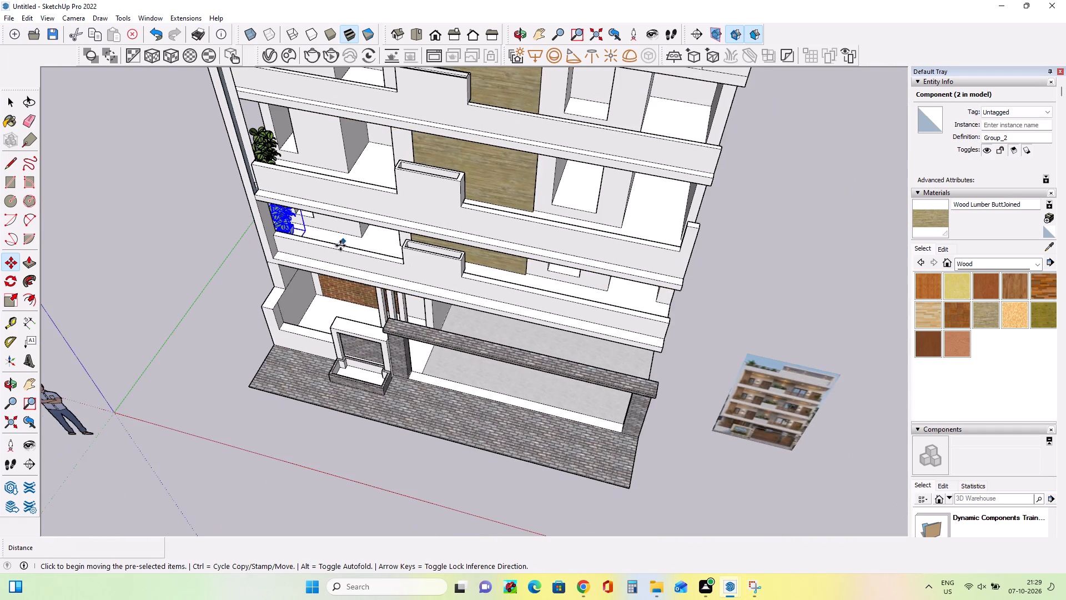
pyautogui.moveTo(340, 246); pyautogui.dragTo(384, 119, button='middle')
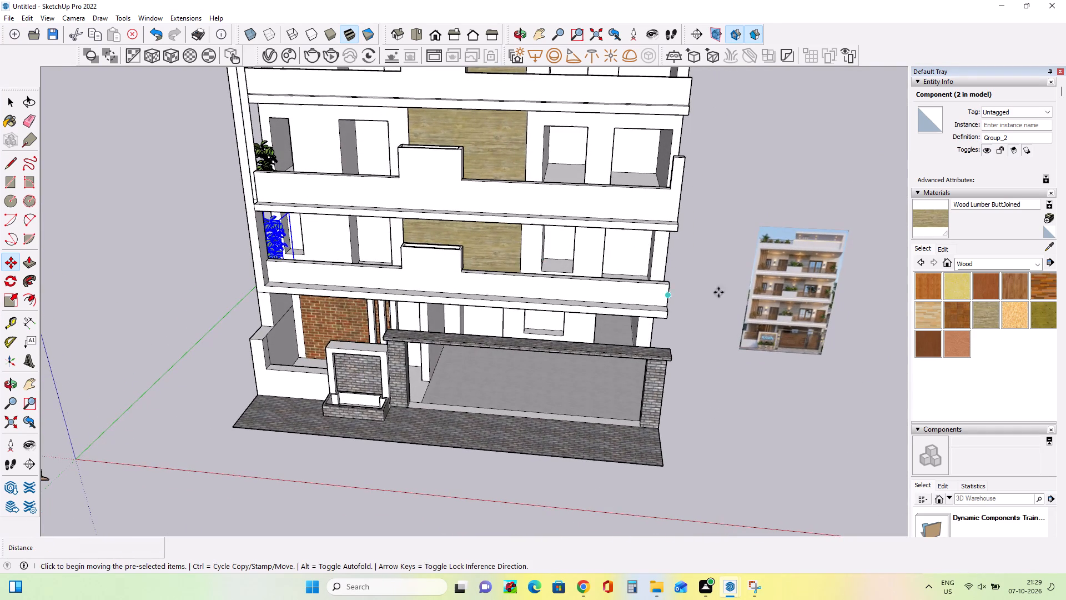
pyautogui.scroll(12, 792, 302)
pyautogui.scroll(-8, 777, 314)
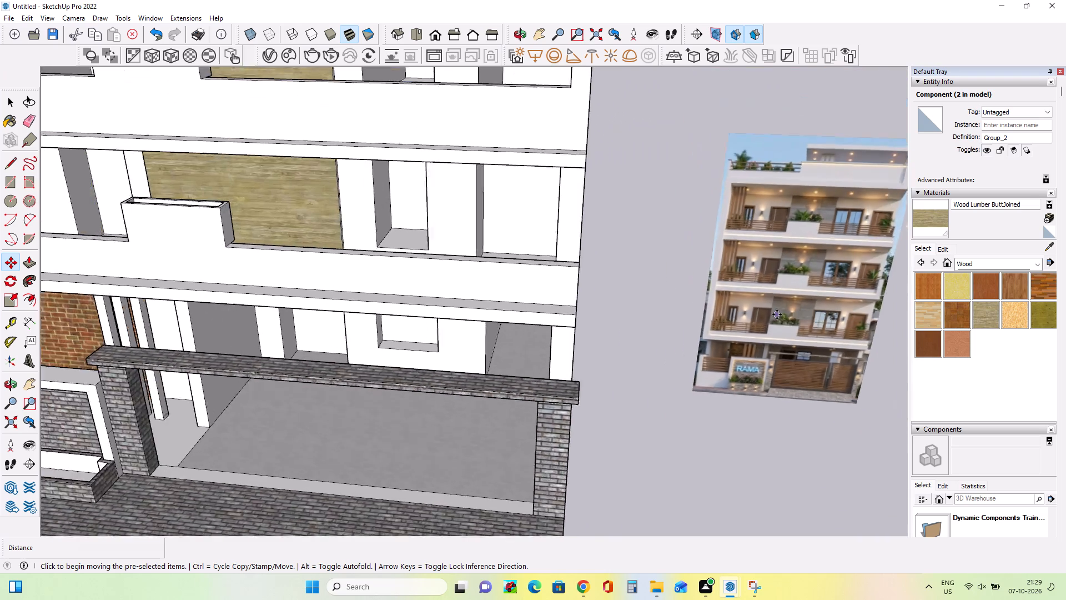
pyautogui.scroll(-8, 777, 314)
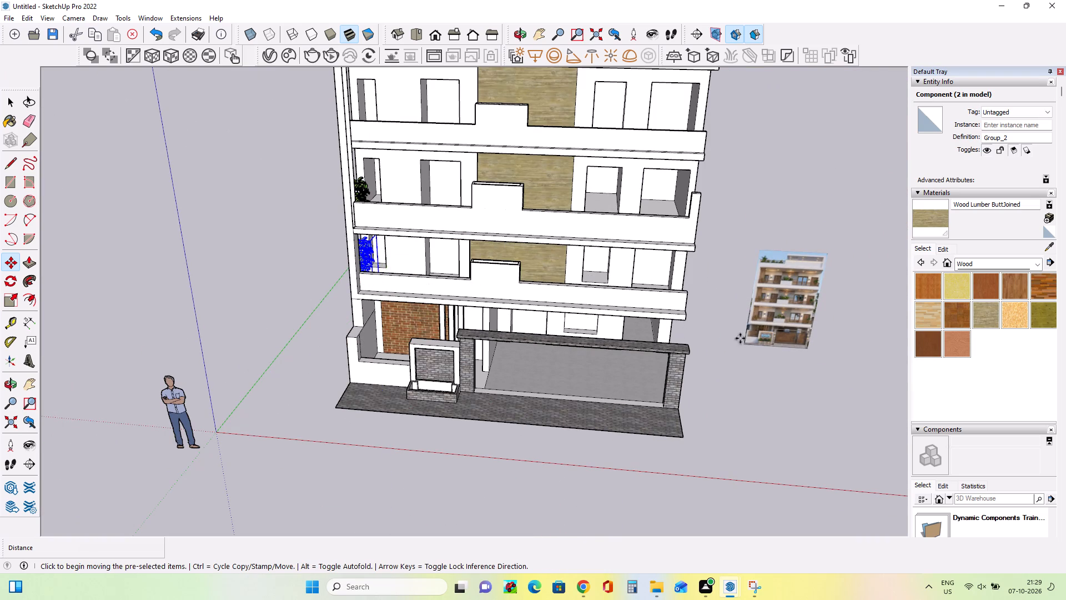
pyautogui.scroll(15, 806, 342)
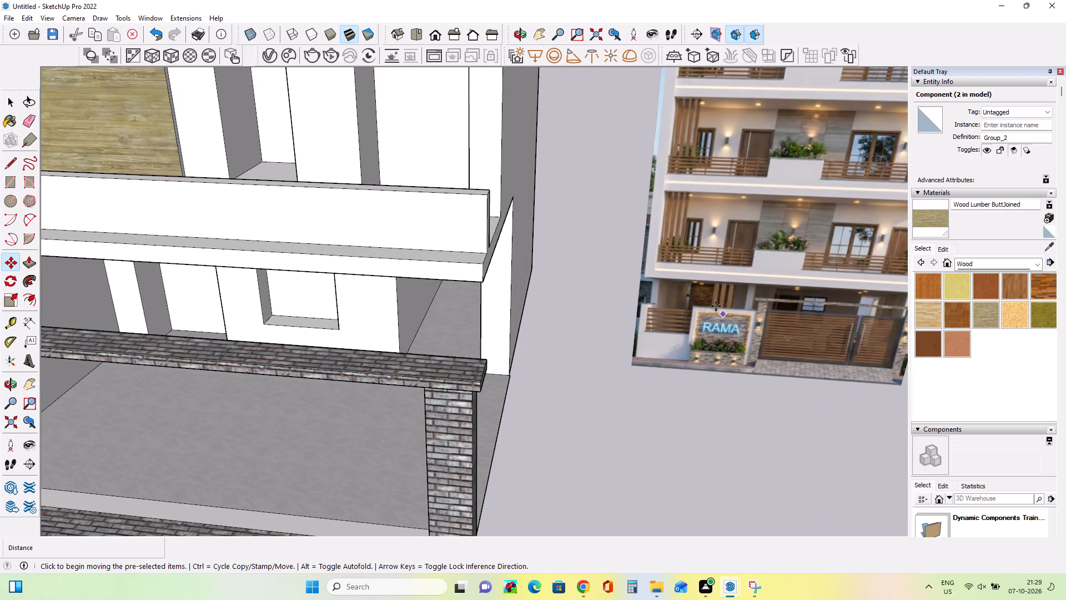
pyautogui.scroll(-10, 720, 202)
pyautogui.scroll(-11, 754, 140)
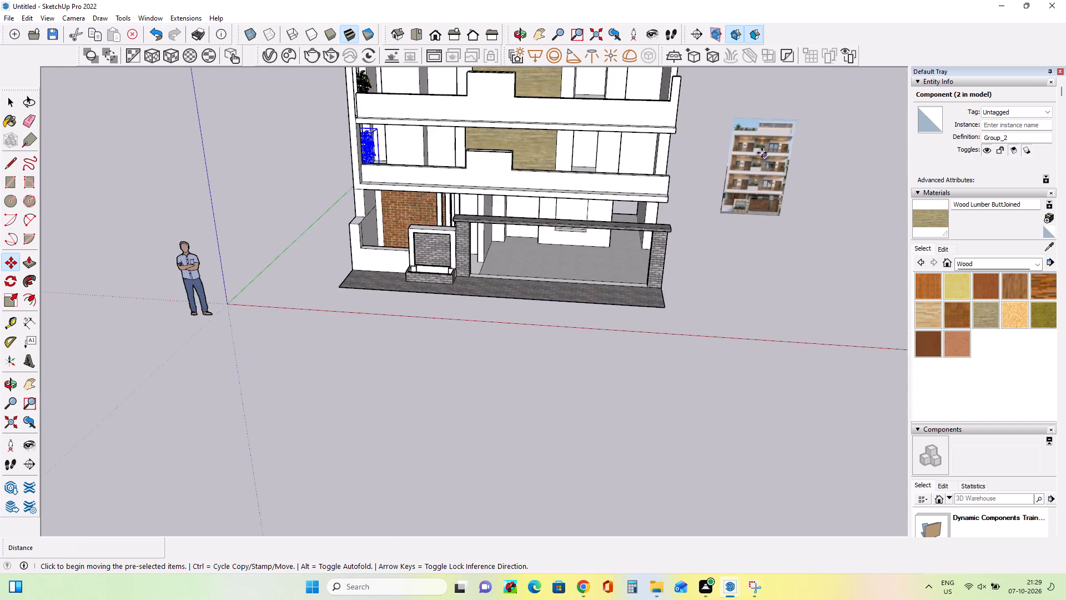
pyautogui.scroll(-3, 762, 153)
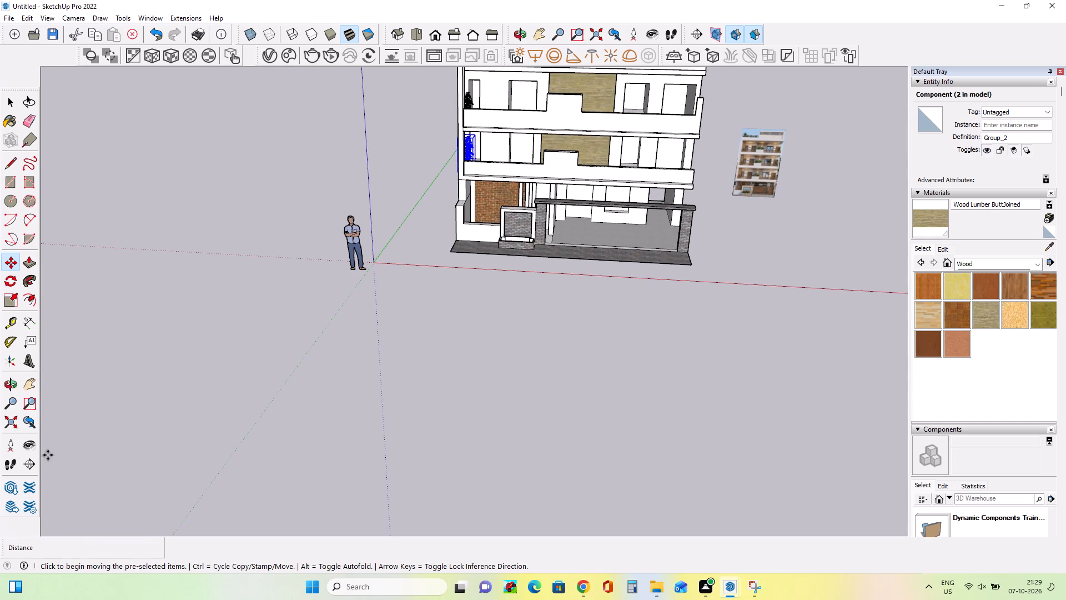
# Copy the lowest balcony's potted plant about 12' up to the same corner of the top balcony.
pyautogui.click(31, 391)
pyautogui.moveTo(295, 336); pyautogui.dragTo(301, 485)
pyautogui.scroll(2, 521, 213)
pyautogui.moveTo(521, 218); pyautogui.dragTo(452, 284)
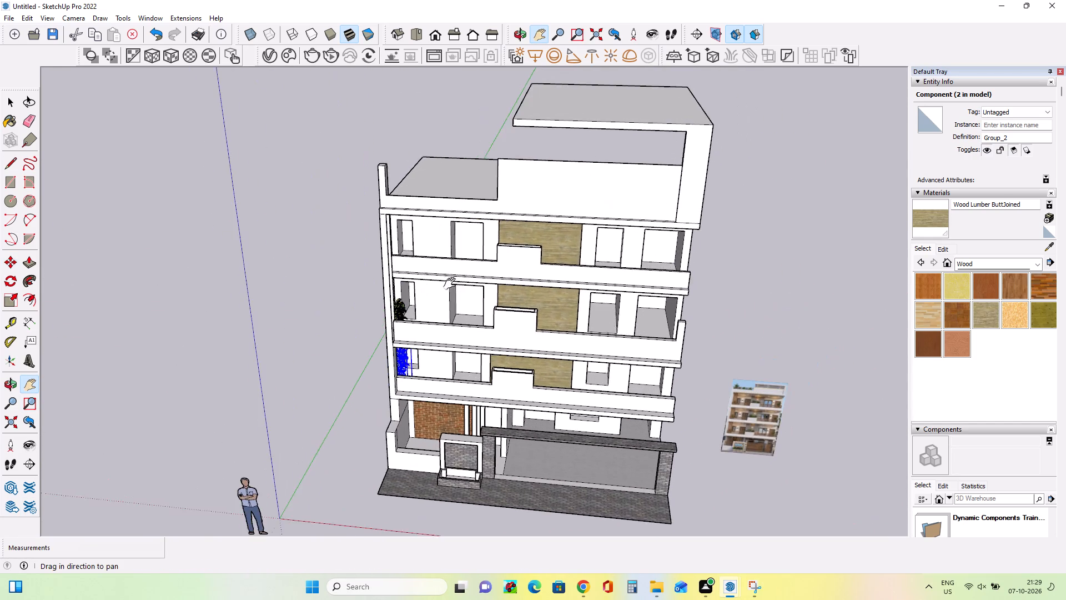
pyautogui.moveTo(452, 284); pyautogui.dragTo(442, 289)
pyautogui.scroll(8, 390, 267)
pyautogui.scroll(-2, 379, 470)
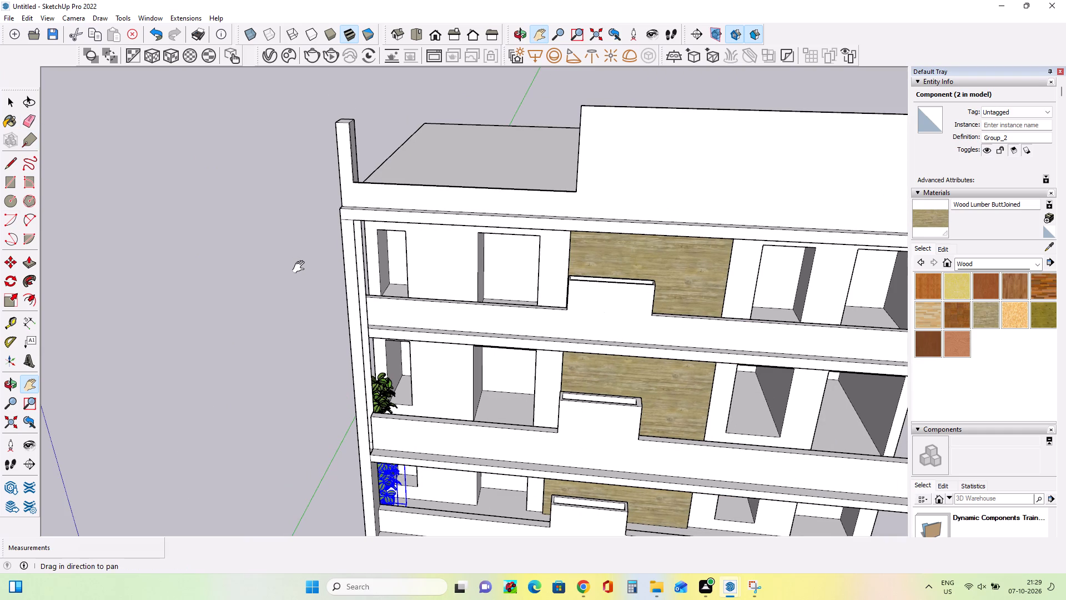
pyautogui.press('m')
pyautogui.click(405, 483)
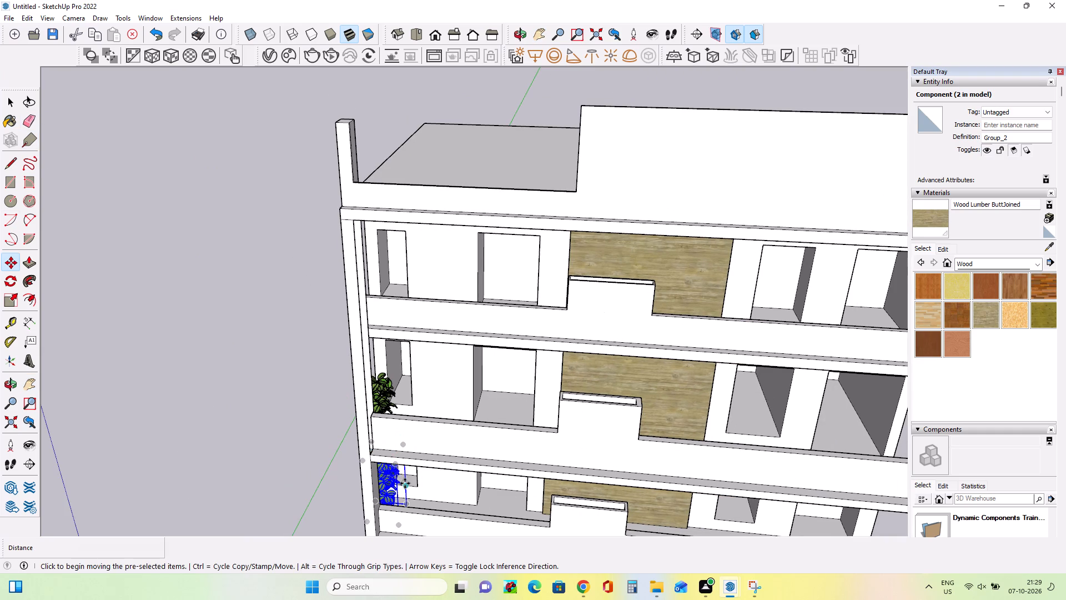
pyautogui.click(408, 286)
# Move the top balcony's potted plant about 5 15/16" inward behind its parapet.
pyautogui.scroll(3, 401, 331)
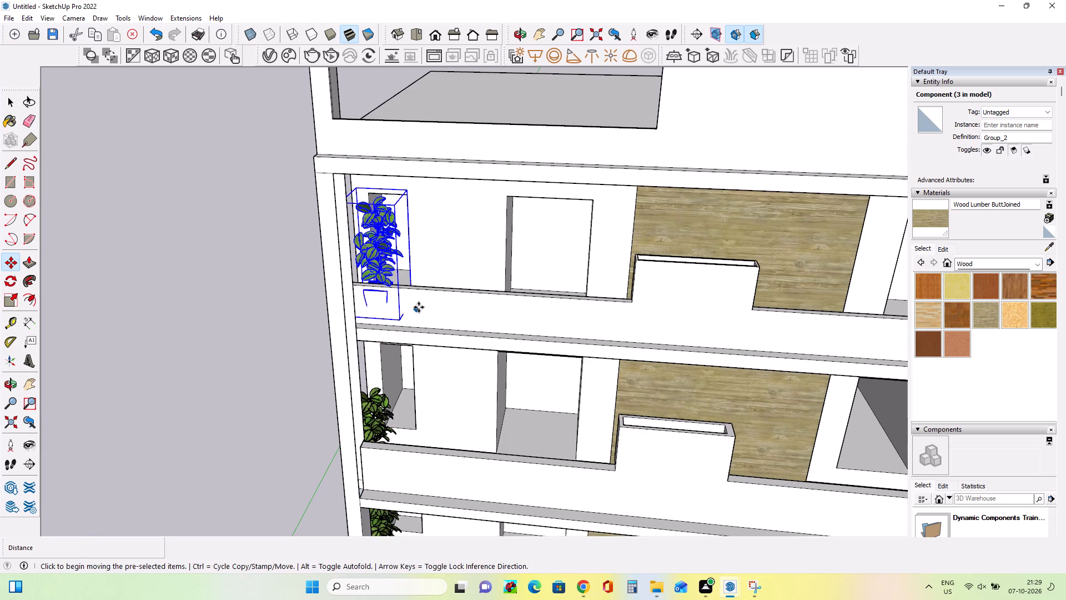
pyautogui.moveTo(422, 306); pyautogui.dragTo(188, 367, button='middle')
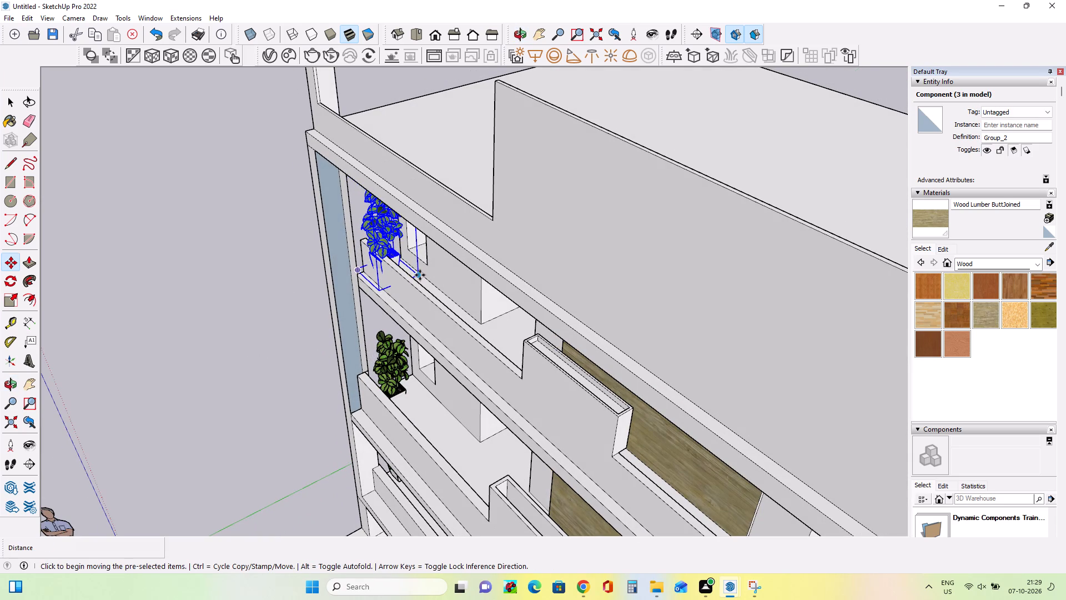
pyautogui.click(420, 275)
pyautogui.click(426, 270)
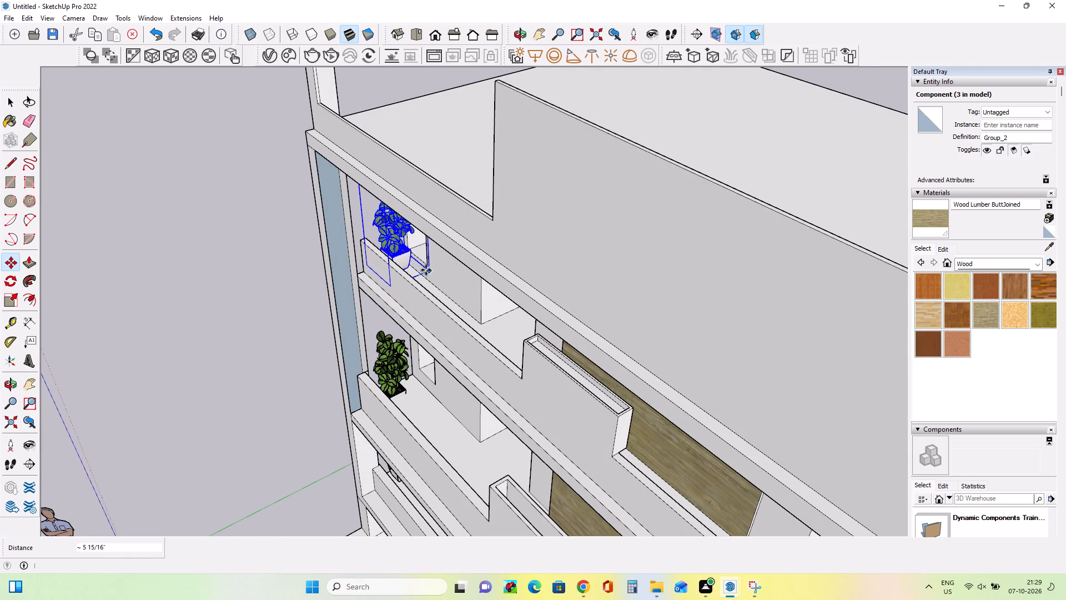
# Scale the top balcony's potted plant down in height and to about 0.93 along the red axis.
pyautogui.moveTo(387, 321); pyautogui.dragTo(592, 222, button='middle')
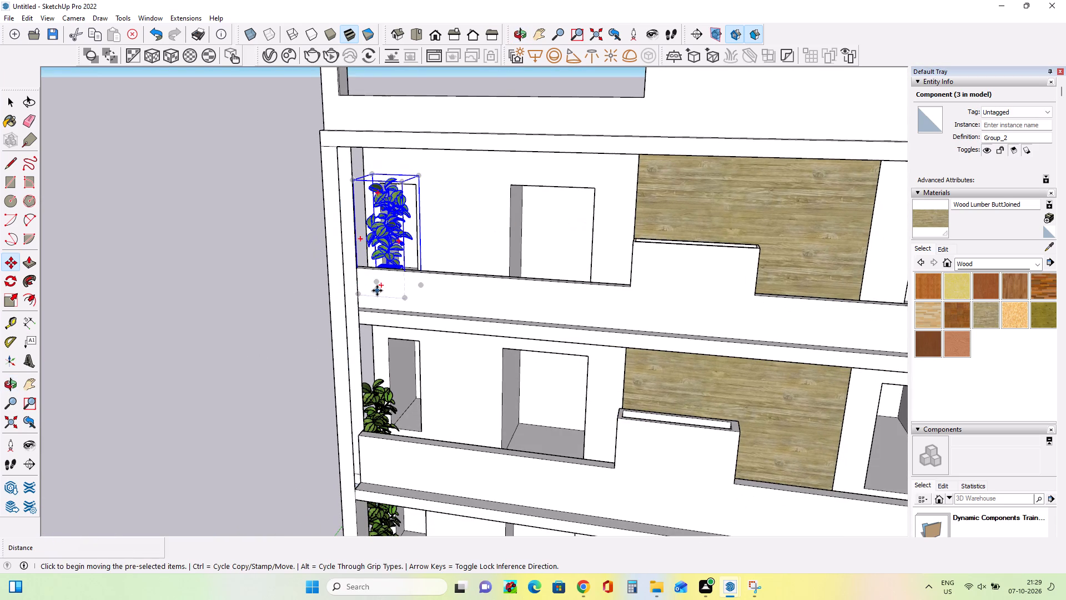
pyautogui.moveTo(353, 309); pyautogui.dragTo(448, 286, button='middle')
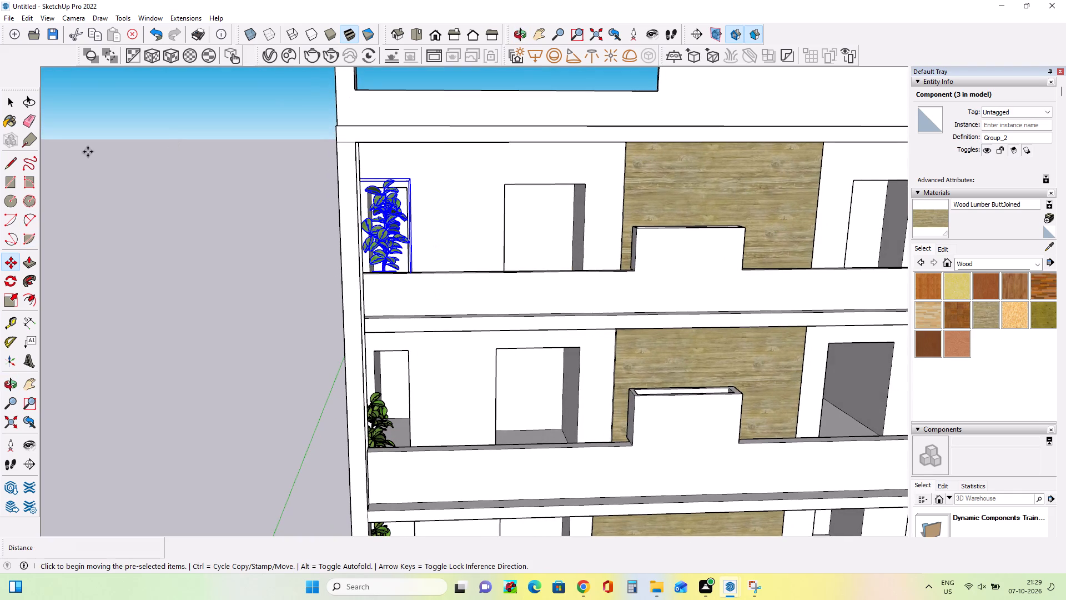
pyautogui.click(14, 299)
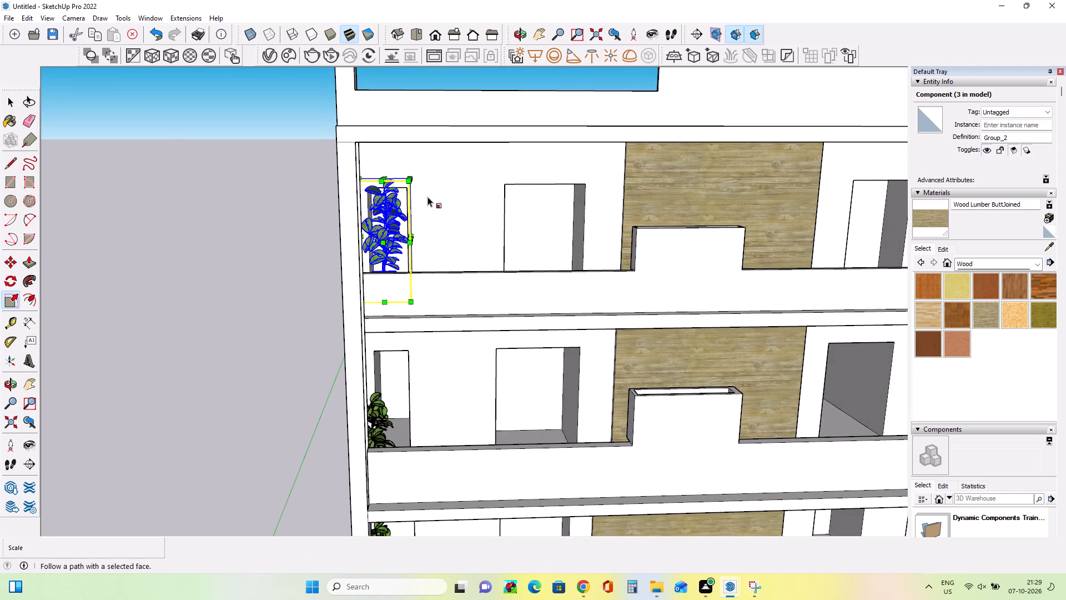
pyautogui.moveTo(425, 203); pyautogui.dragTo(416, 258, button='middle')
pyautogui.click(378, 188)
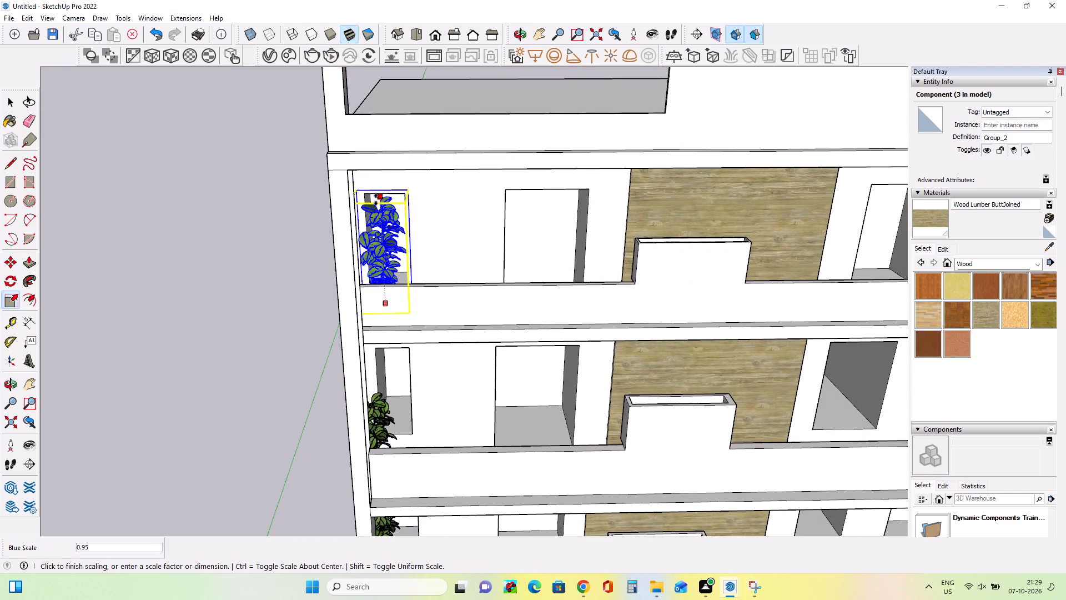
pyautogui.click(374, 217)
pyautogui.moveTo(476, 273); pyautogui.dragTo(349, 294, button='middle')
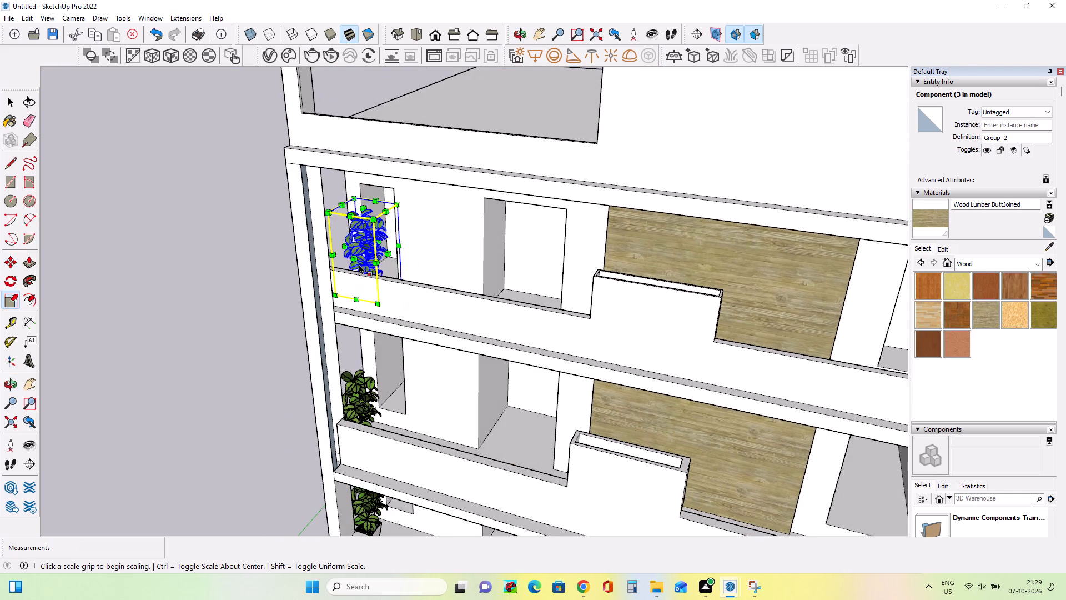
pyautogui.click(390, 256)
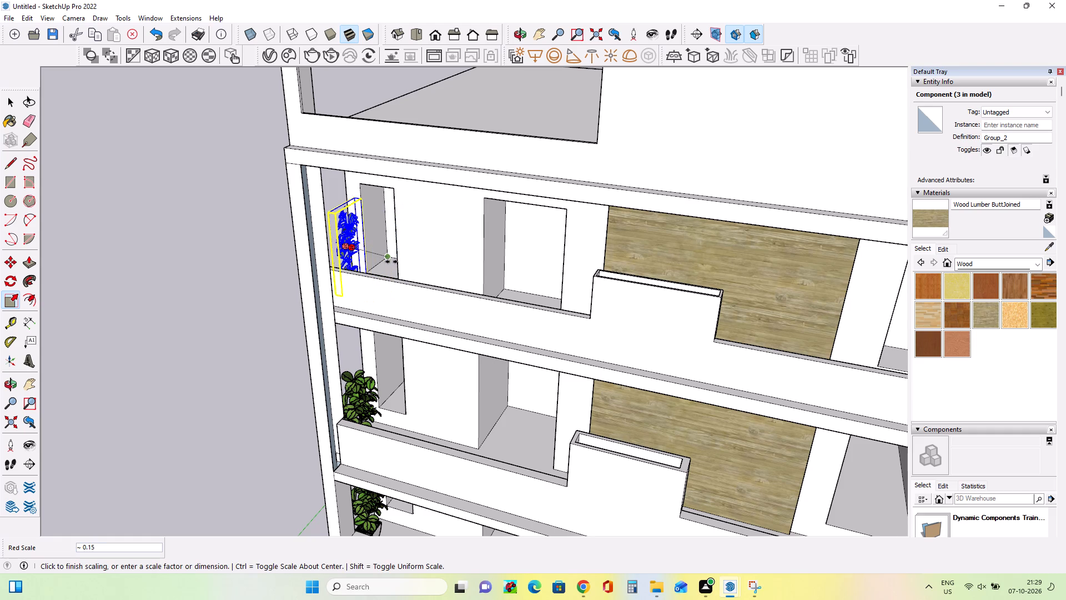
pyautogui.click(398, 257)
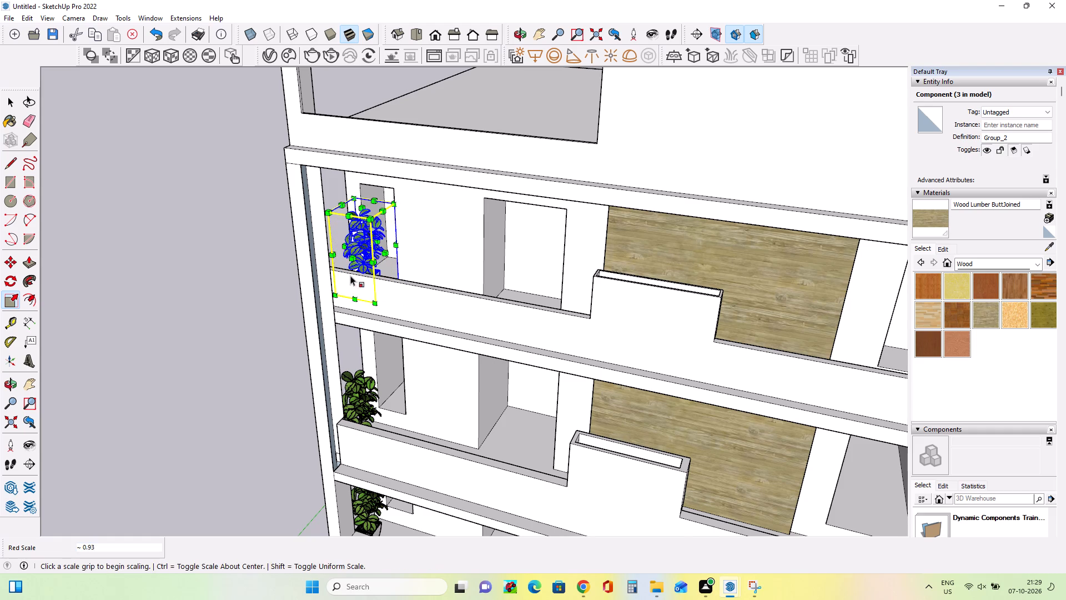
pyautogui.moveTo(339, 277); pyautogui.dragTo(449, 258, button='middle')
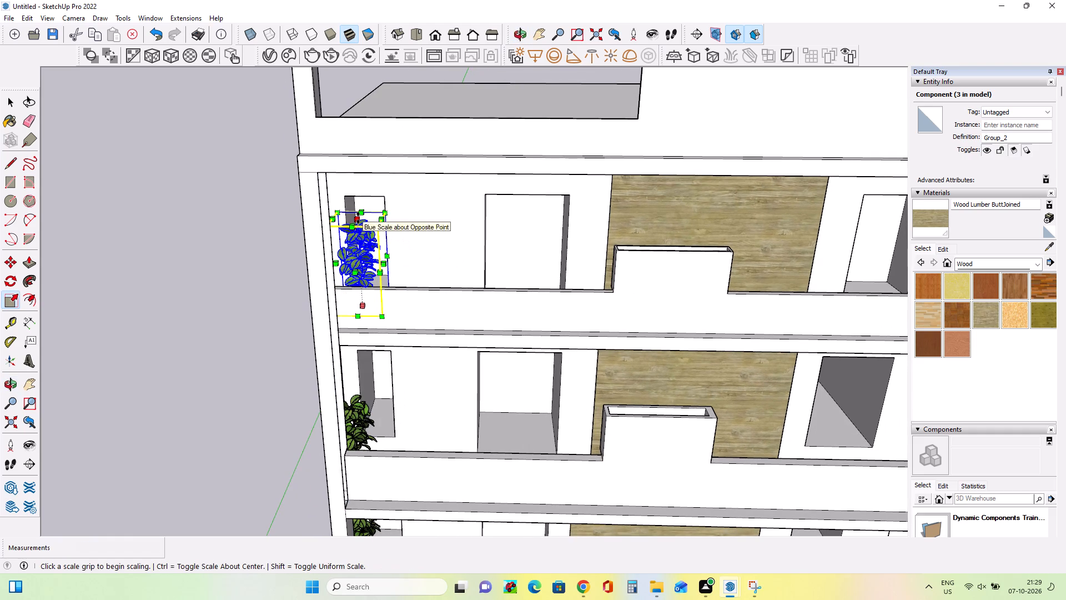
pyautogui.click(358, 218)
pyautogui.click(358, 234)
pyautogui.moveTo(379, 302); pyautogui.dragTo(373, 253, button='middle')
# Move the lowest balcony's potted plant about 5 15/16" inward behind its parapet.
pyautogui.scroll(-7, 381, 257)
pyautogui.moveTo(378, 432); pyautogui.dragTo(329, 413, button='middle')
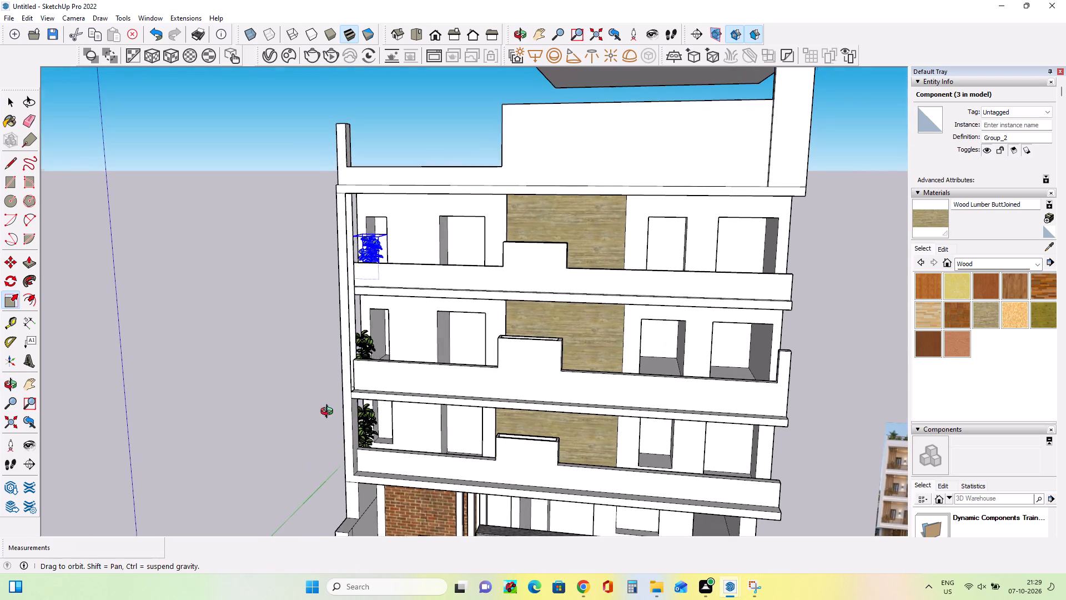
pyautogui.moveTo(329, 413); pyautogui.dragTo(329, 412, button='middle')
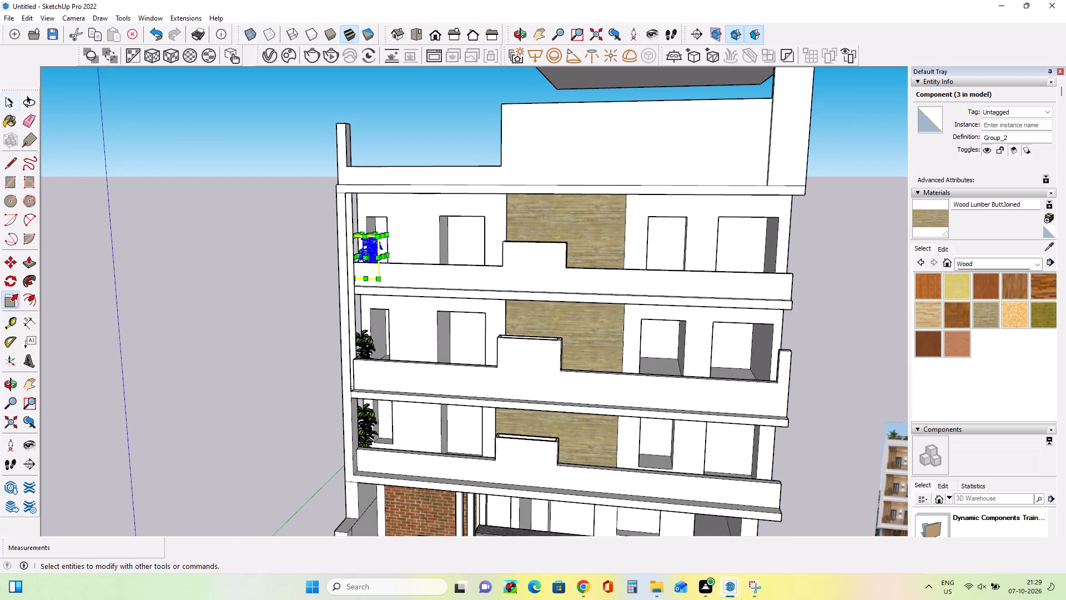
pyautogui.click(6, 98)
pyautogui.click(371, 429)
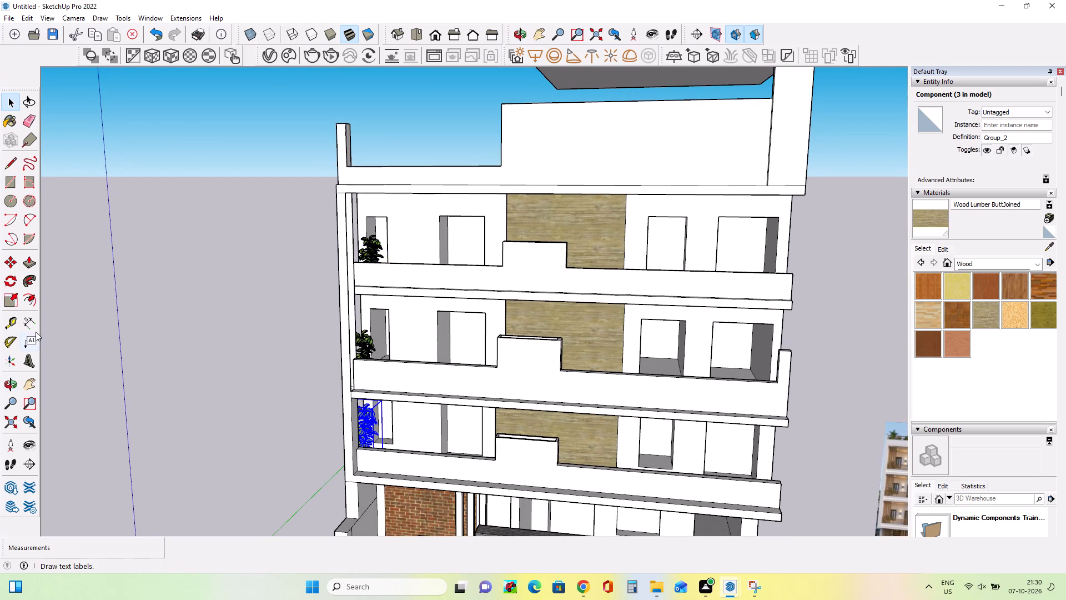
pyautogui.click(12, 266)
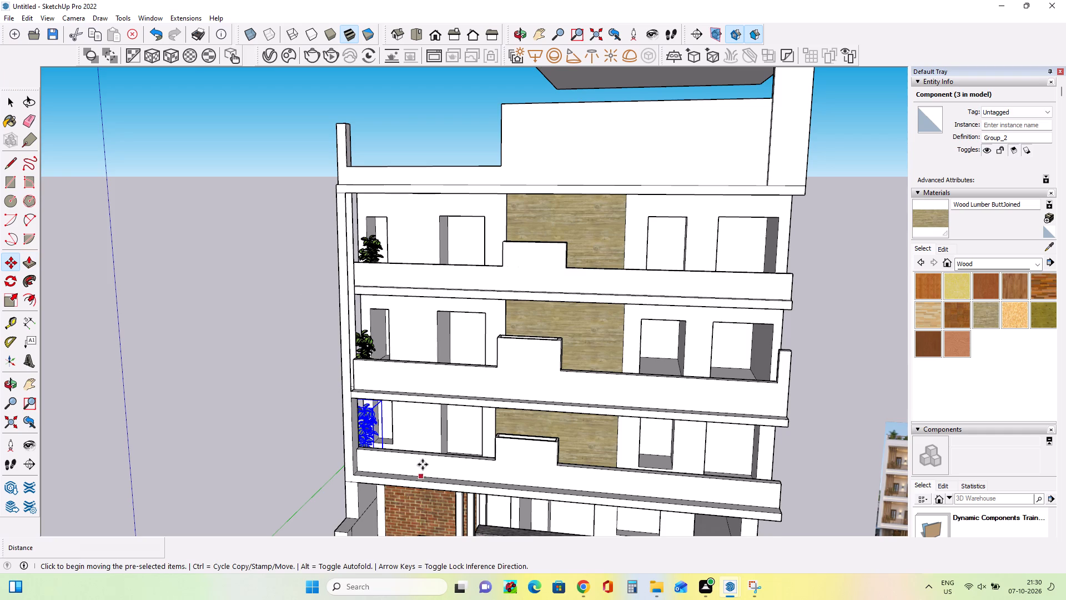
pyautogui.moveTo(422, 466); pyautogui.dragTo(279, 537, button='middle')
pyautogui.scroll(3, 411, 418)
pyautogui.click(407, 416)
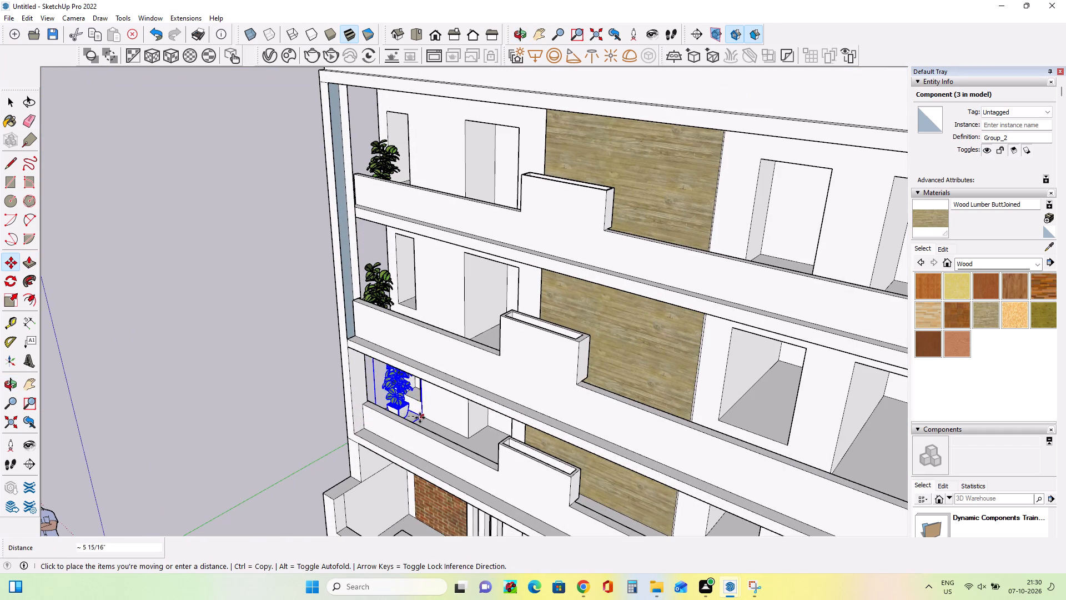
pyautogui.click(419, 418)
# Scale the lowest balcony's potted plant down in height along the blue axis.
pyautogui.moveTo(374, 445); pyautogui.dragTo(516, 318, button='middle')
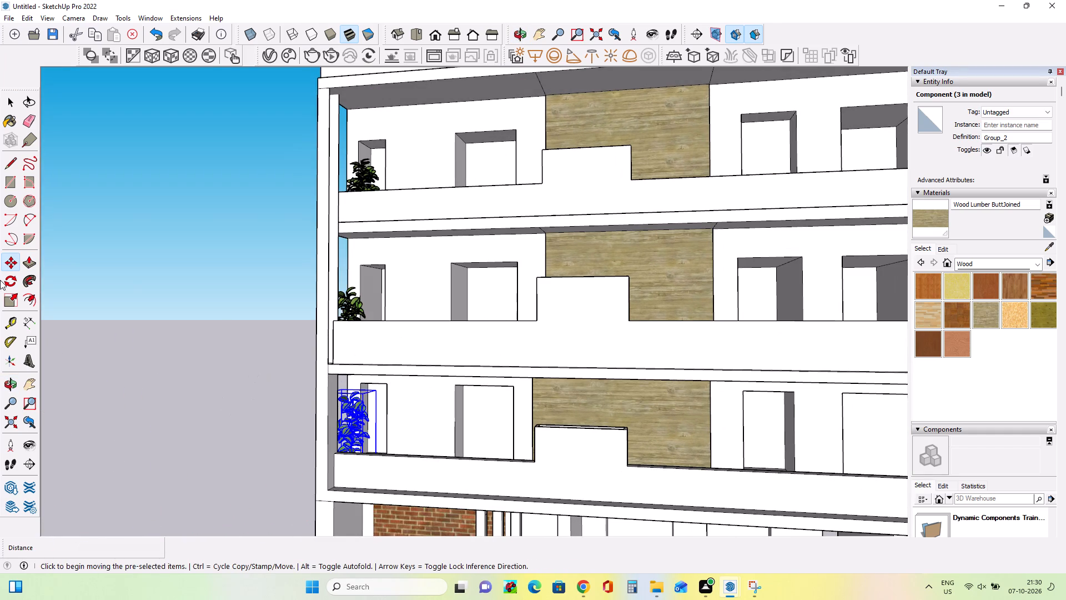
pyautogui.click(8, 294)
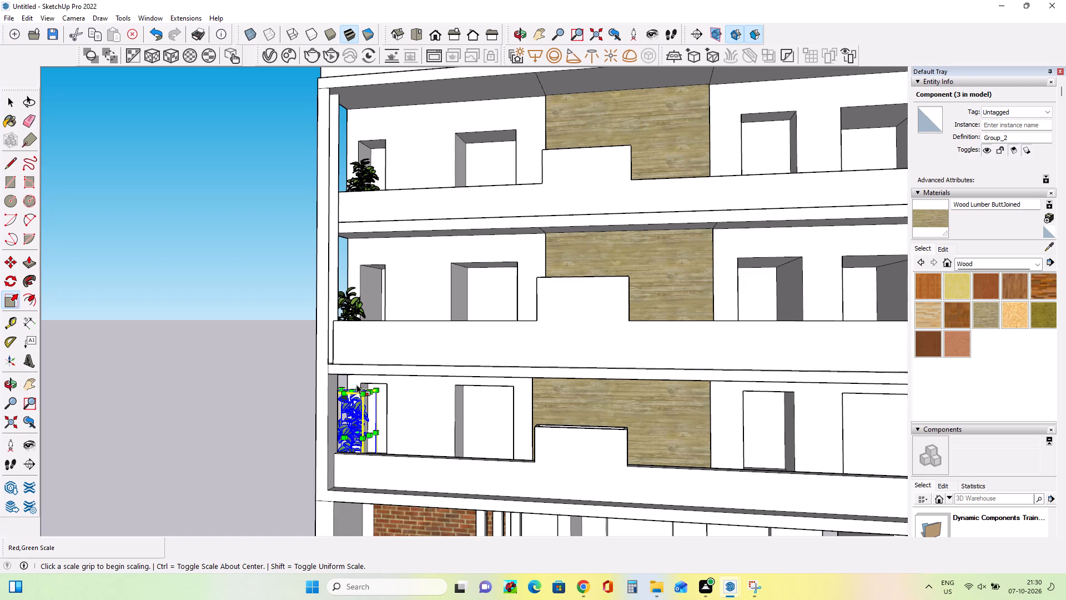
pyautogui.moveTo(383, 419); pyautogui.dragTo(452, 434, button='middle')
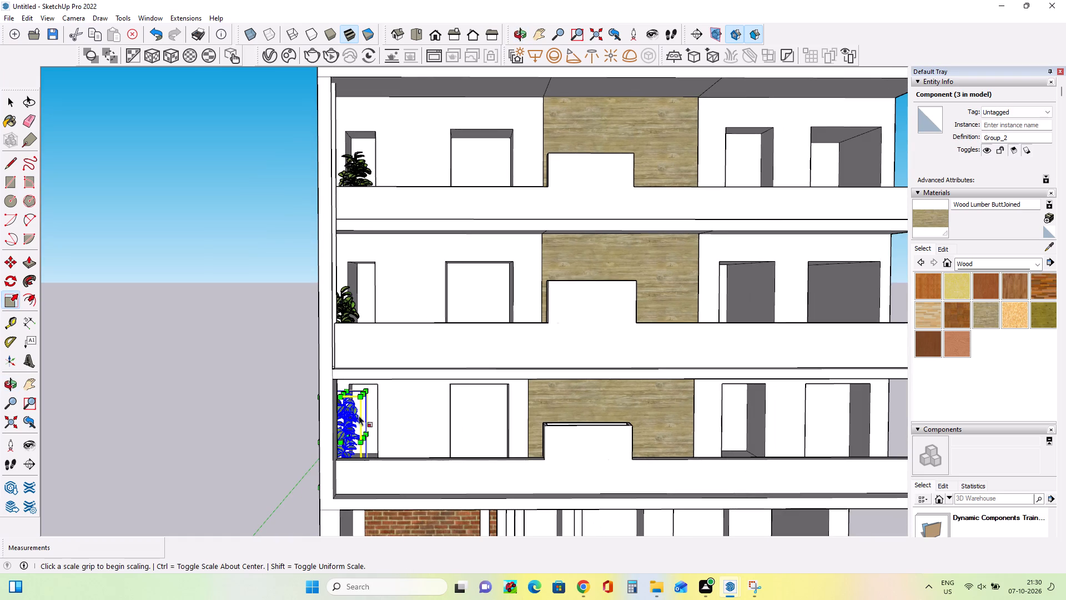
pyautogui.click(346, 391)
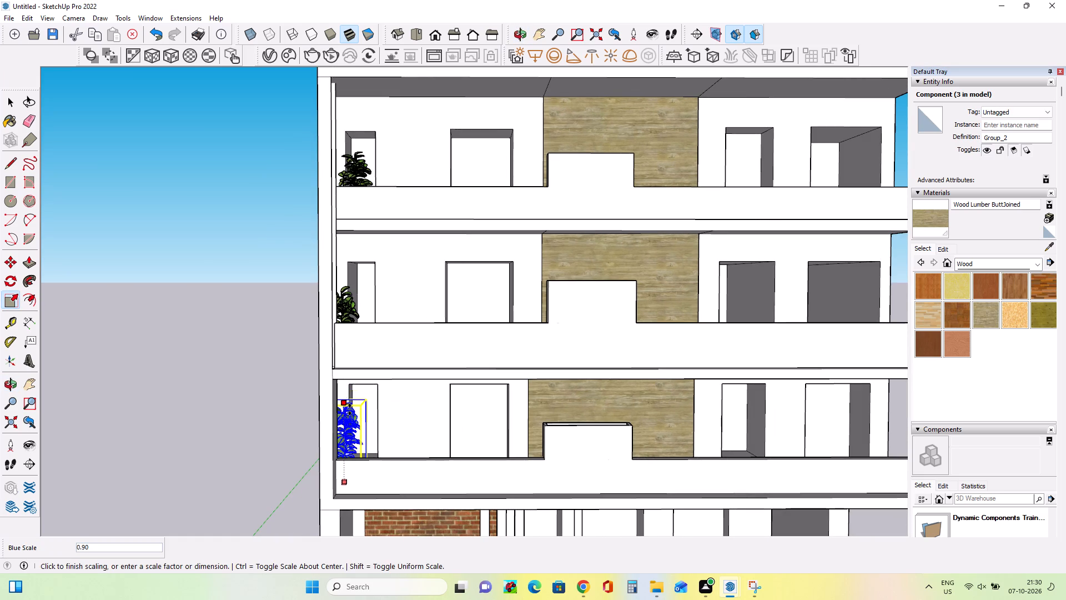
pyautogui.click(350, 411)
pyautogui.scroll(-7, 370, 450)
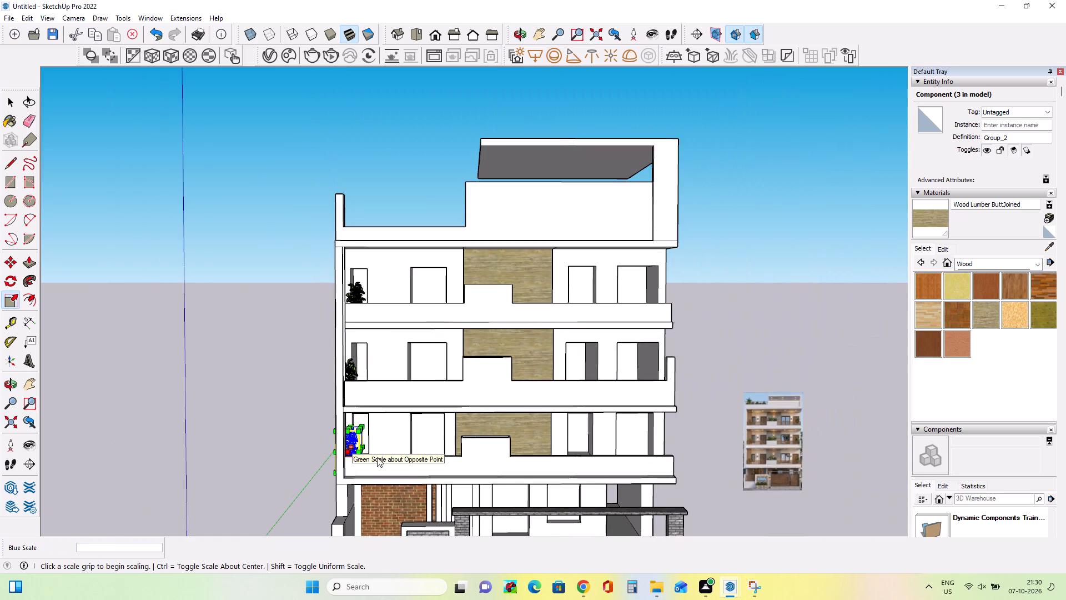
pyautogui.moveTo(378, 457); pyautogui.dragTo(366, 471, button='middle')
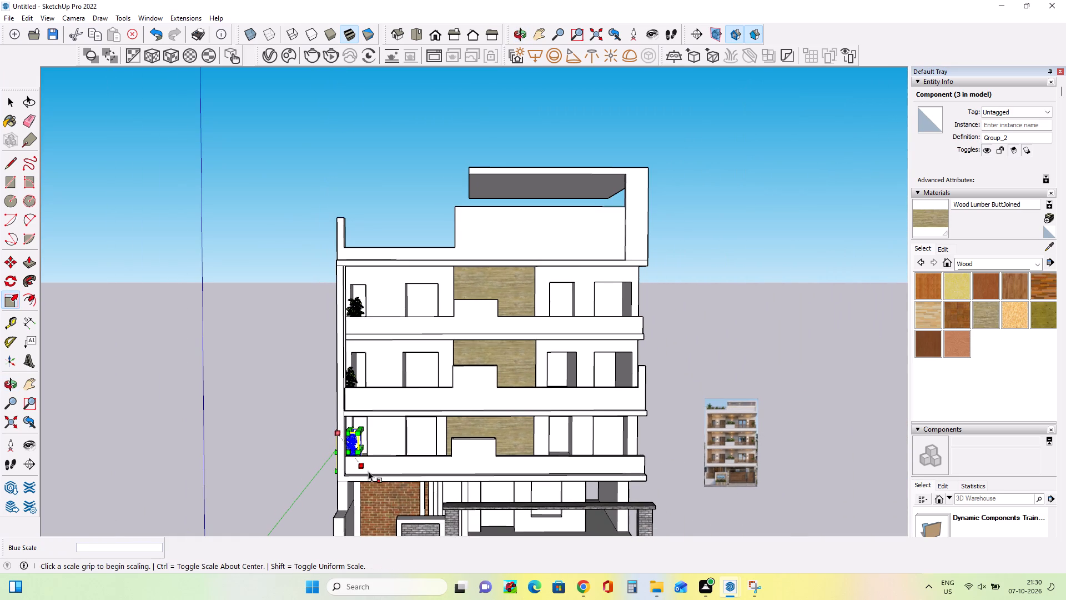